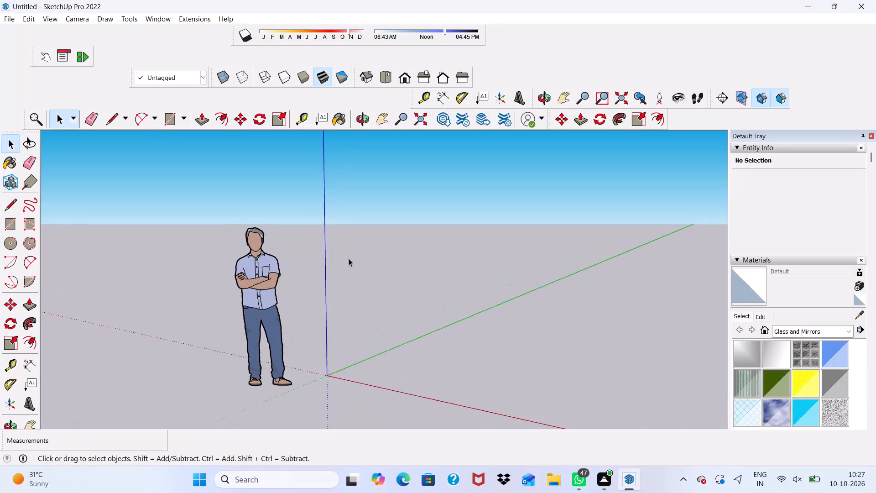
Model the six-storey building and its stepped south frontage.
Draw a 30' by 30' rectangle on the ground plane, close to the red axis and clear of the scale figure.
{"action": "middle_click_drag", "start_coordinate": [339, 266], "coordinate": [525, 251]}
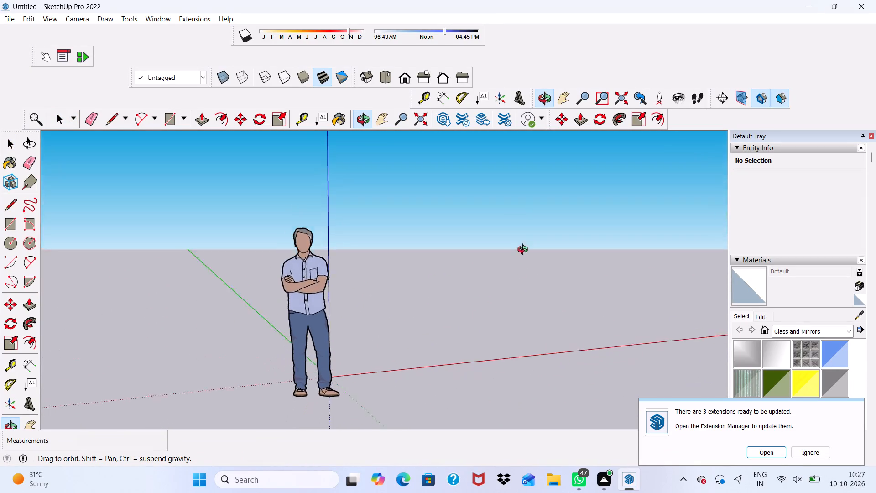
{"action": "middle_click_drag", "start_coordinate": [525, 251], "coordinate": [452, 236]}
{"action": "scroll", "coordinate": [479, 231], "scroll_direction": "up", "scroll_amount": 2}
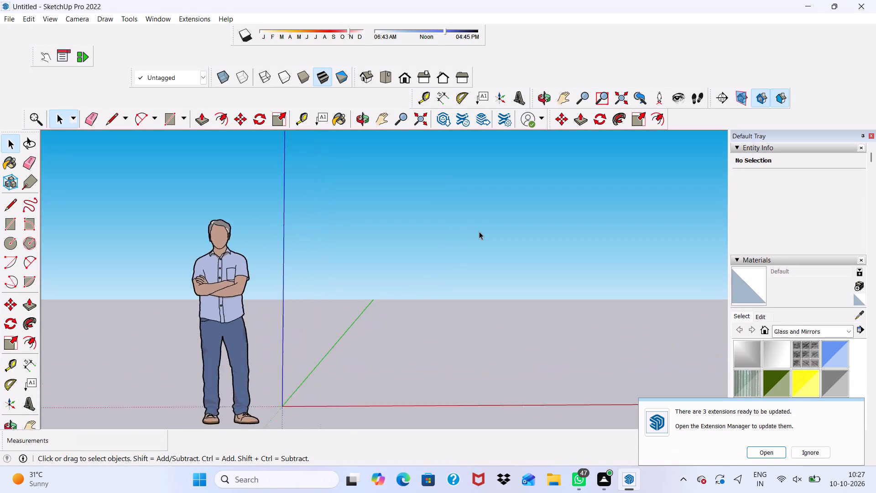
{"action": "scroll", "coordinate": [479, 231], "scroll_direction": "up", "scroll_amount": 3}
{"action": "middle_click_drag", "start_coordinate": [487, 230], "coordinate": [525, 293]}
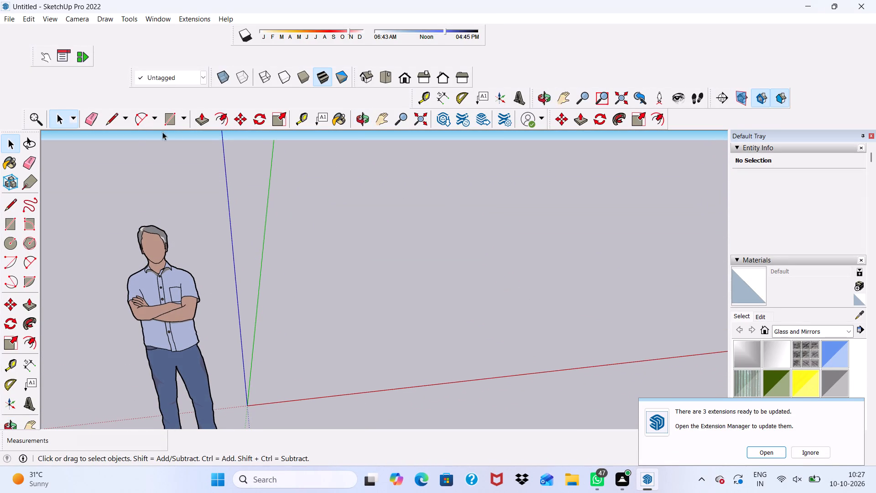
{"action": "left_click", "coordinate": [174, 117]}
{"action": "scroll", "coordinate": [412, 238], "scroll_direction": "up", "scroll_amount": 6}
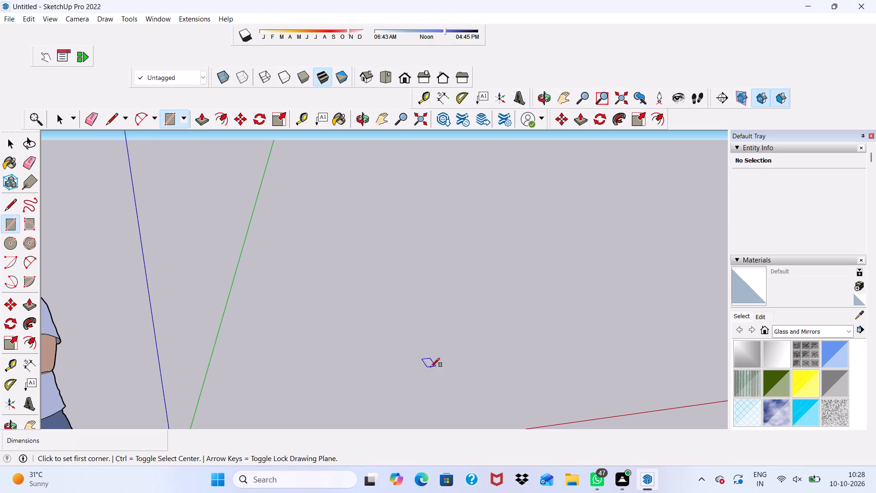
{"action": "scroll", "coordinate": [440, 232], "scroll_direction": "down", "scroll_amount": 2}
{"action": "middle_click_drag", "start_coordinate": [420, 216], "coordinate": [409, 226]}
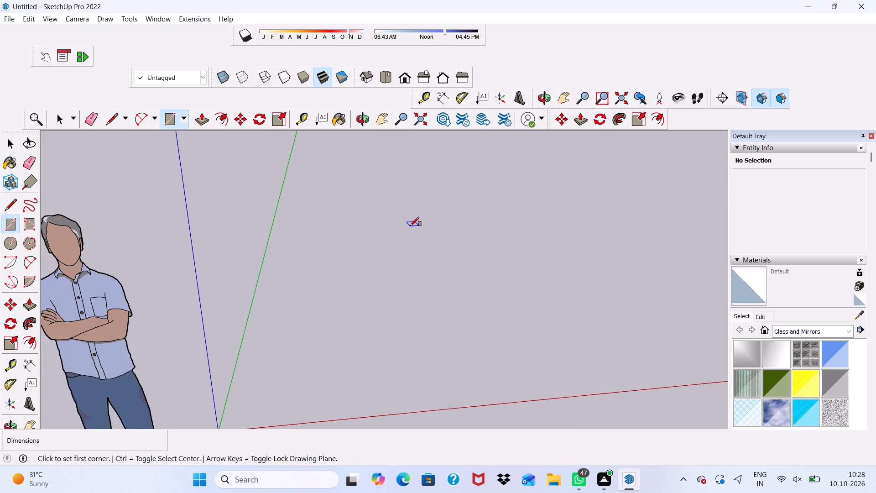
{"action": "left_click", "coordinate": [405, 199]}
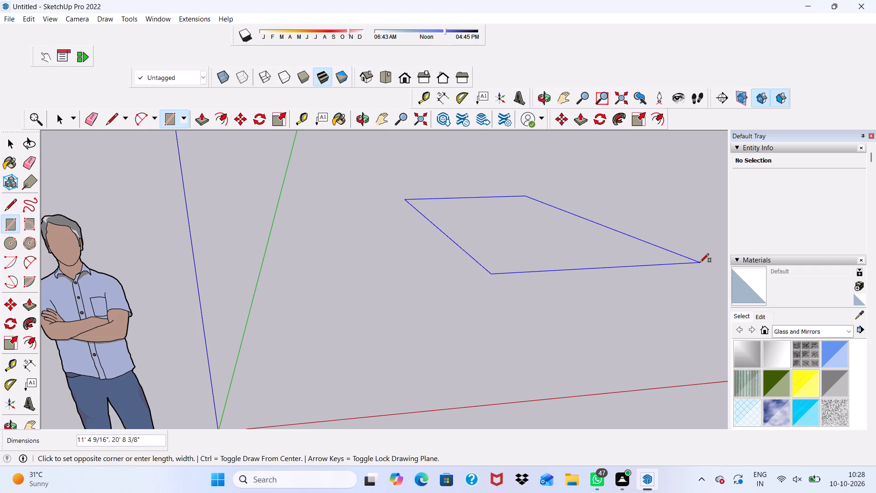
{"action": "type", "text": "30',30'"}
{"action": "key", "text": "Return"}
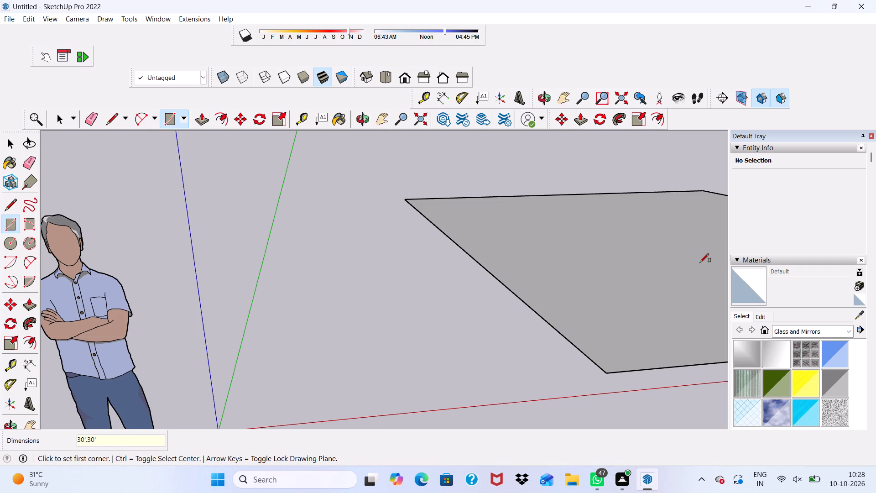
{"action": "key", "text": "space"}
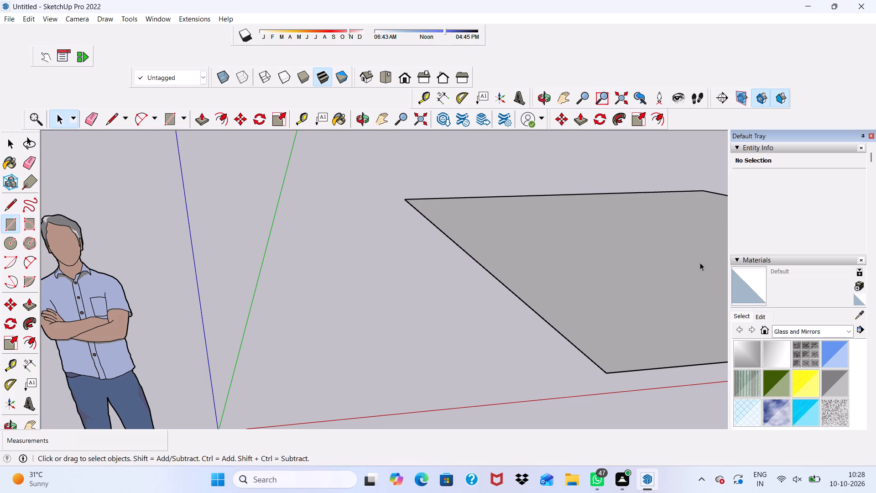
Move the whole square, face and edges together, about 3' 6" away from the red axis by its corner nearest the origin.
{"action": "scroll", "coordinate": [647, 252], "scroll_direction": "down", "scroll_amount": 9}
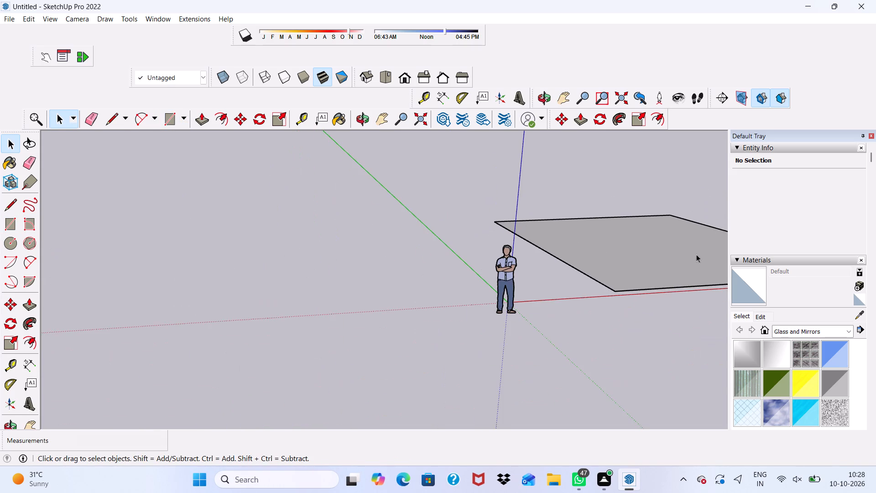
{"action": "middle_click_drag", "start_coordinate": [696, 254], "coordinate": [584, 225]}
{"action": "scroll", "coordinate": [602, 211], "scroll_direction": "up", "scroll_amount": 1}
{"action": "scroll", "coordinate": [482, 250], "scroll_direction": "down", "scroll_amount": 9}
{"action": "scroll", "coordinate": [520, 248], "scroll_direction": "up", "scroll_amount": 5}
{"action": "scroll", "coordinate": [485, 228], "scroll_direction": "down", "scroll_amount": 4}
{"action": "middle_click_drag", "start_coordinate": [464, 275], "coordinate": [473, 368]}
{"action": "scroll", "coordinate": [474, 385], "scroll_direction": "up", "scroll_amount": 5}
{"action": "scroll", "coordinate": [474, 255], "scroll_direction": "up", "scroll_amount": 8}
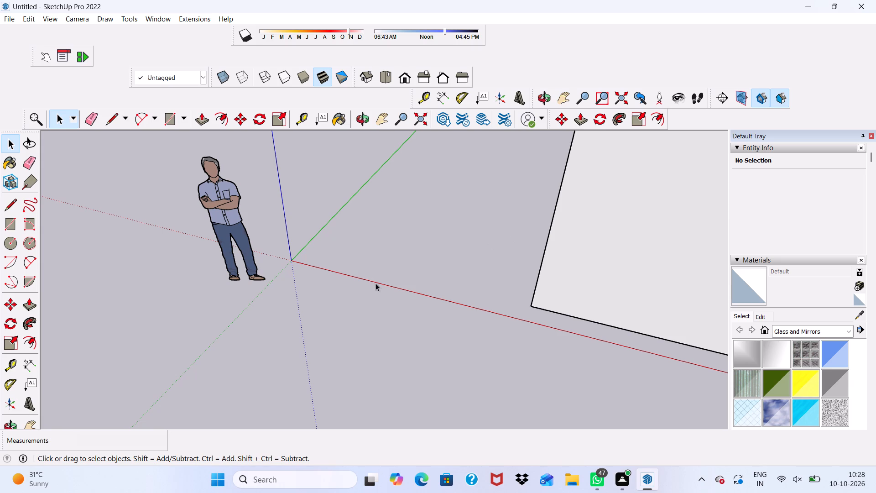
{"action": "scroll", "coordinate": [470, 274], "scroll_direction": "down", "scroll_amount": 5}
{"action": "double_click", "coordinate": [520, 249]}
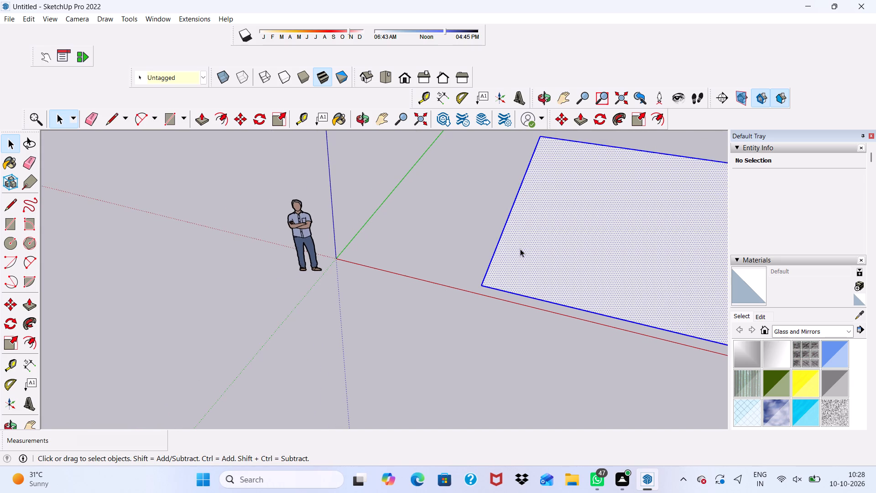
{"action": "left_click", "coordinate": [237, 118]}
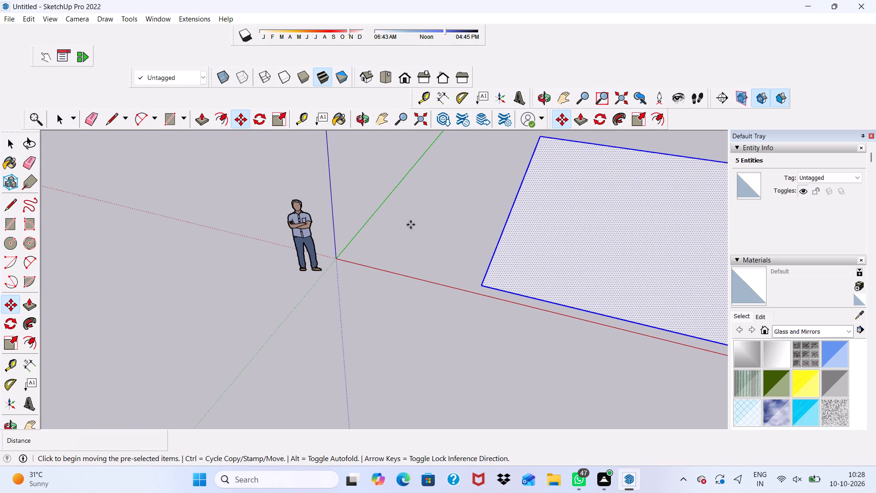
{"action": "left_click_drag", "start_coordinate": [482, 286], "coordinate": [488, 276]}
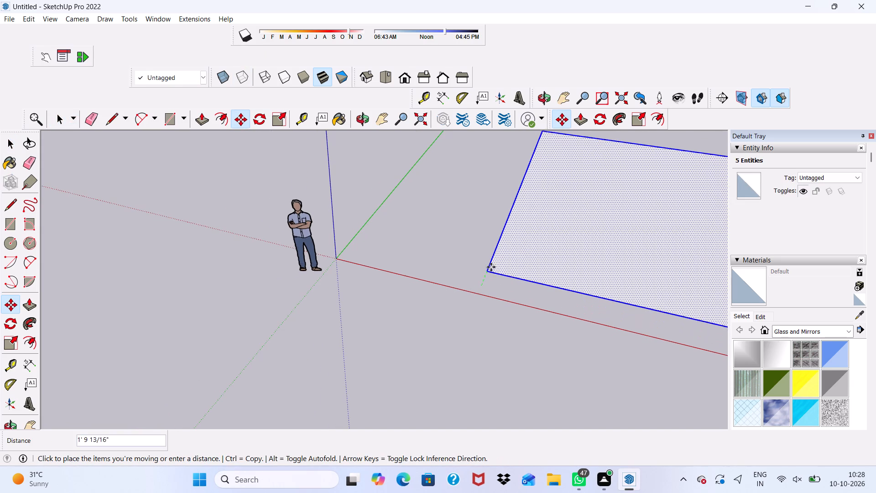
{"action": "left_click", "coordinate": [486, 245]}
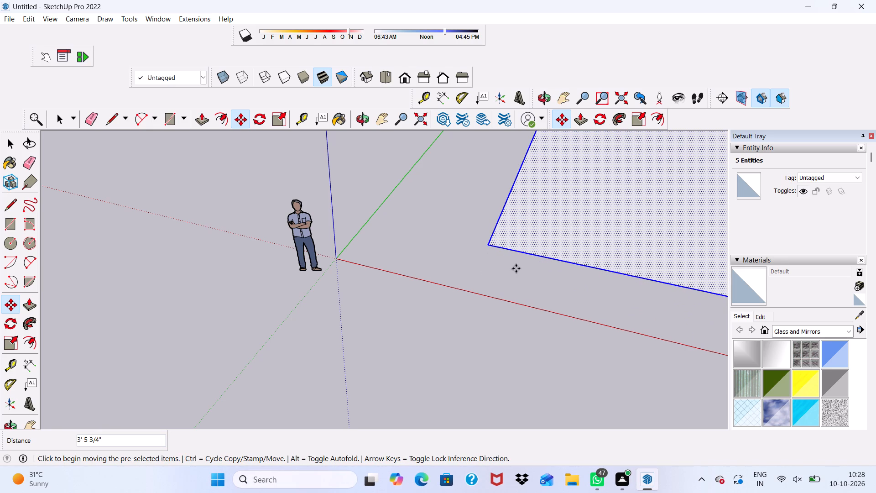
{"action": "key", "text": "space"}
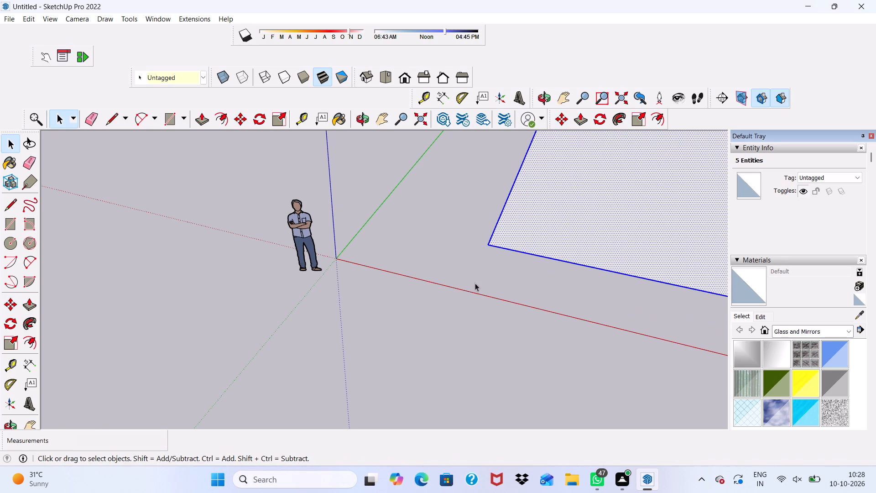
{"action": "left_click", "coordinate": [493, 285]}
Offset the square's outline 9" inward to form a uniform border.
{"action": "scroll", "coordinate": [407, 315], "scroll_direction": "down", "scroll_amount": 9}
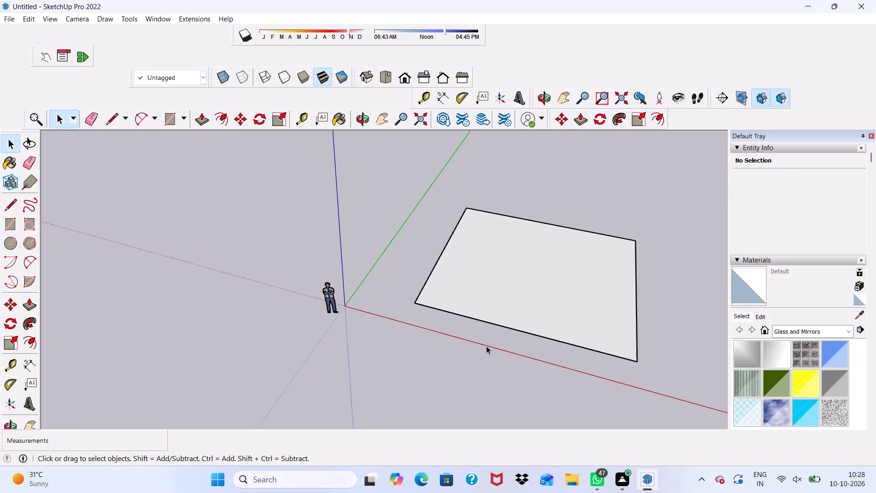
{"action": "middle_click_drag", "start_coordinate": [486, 346], "coordinate": [518, 453]}
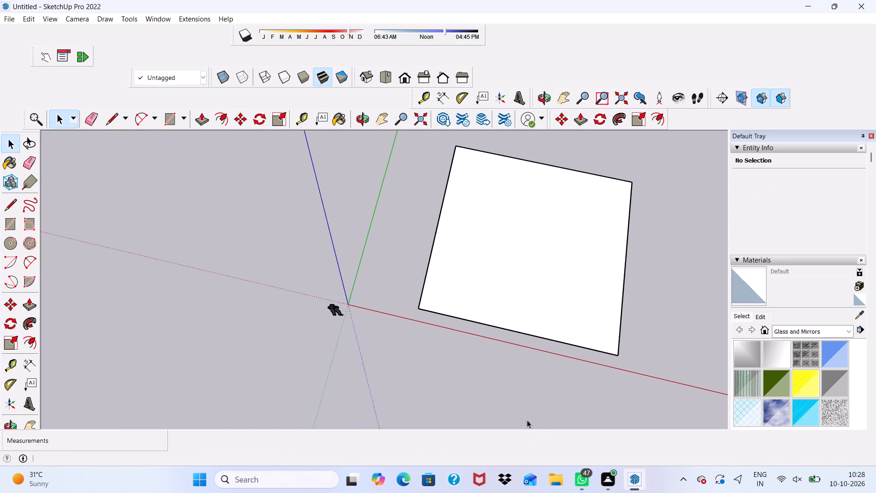
{"action": "scroll", "coordinate": [570, 367], "scroll_direction": "up", "scroll_amount": 3}
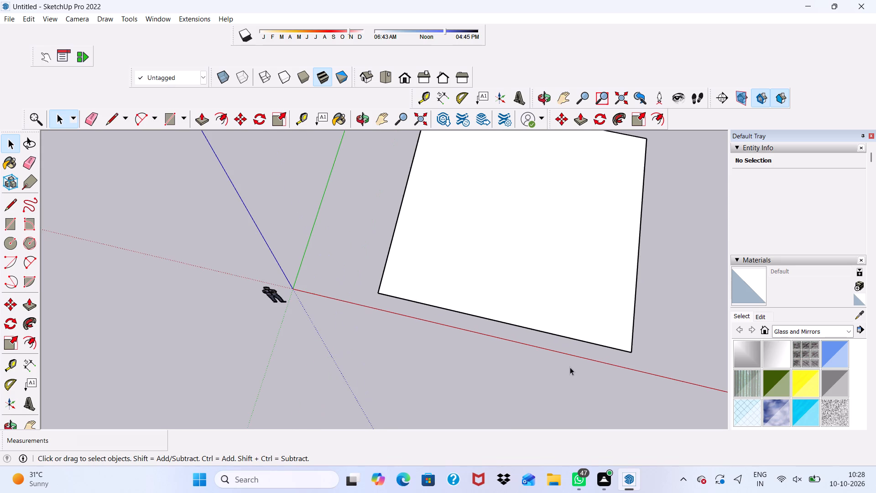
{"action": "scroll", "coordinate": [570, 367], "scroll_direction": "up", "scroll_amount": 3}
{"action": "scroll", "coordinate": [570, 367], "scroll_direction": "down", "scroll_amount": 5}
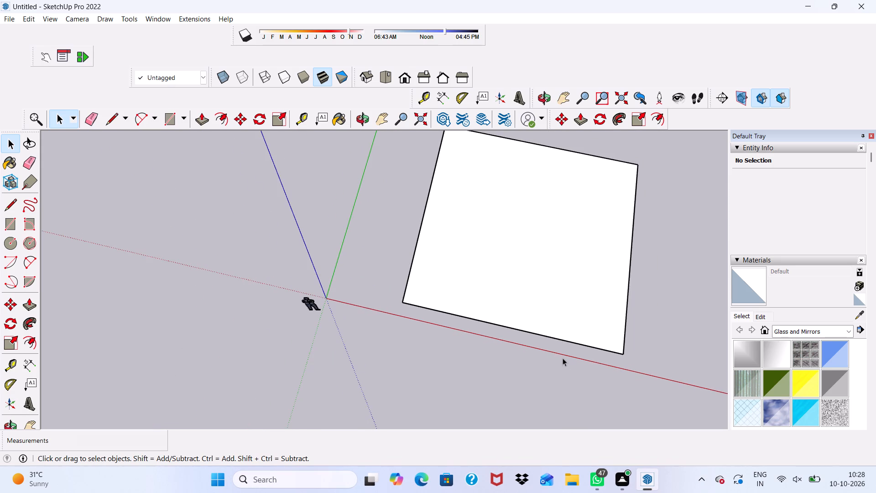
{"action": "scroll", "coordinate": [328, 252], "scroll_direction": "up", "scroll_amount": 4}
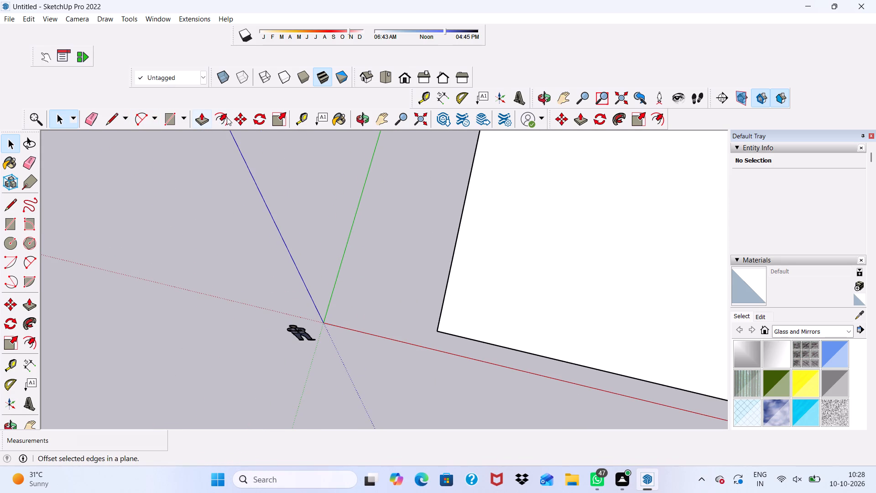
{"action": "double_click", "coordinate": [228, 116]}
{"action": "left_click", "coordinate": [472, 255]}
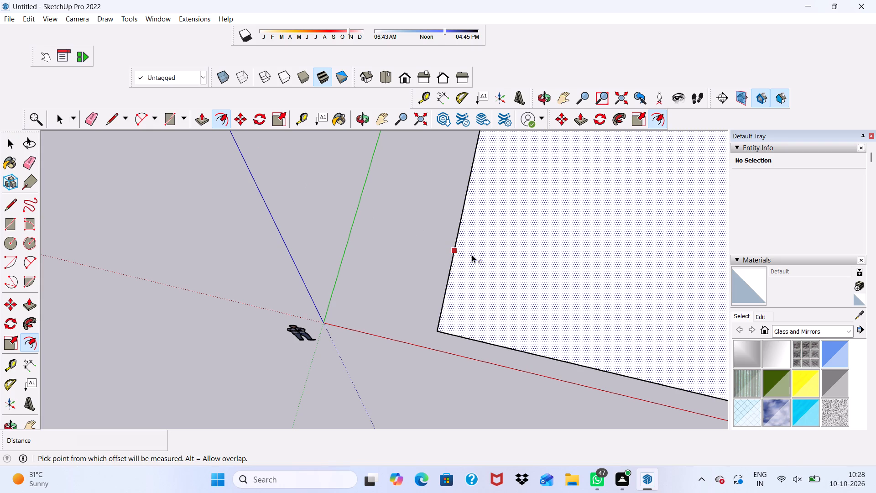
{"action": "key", "text": "9"}
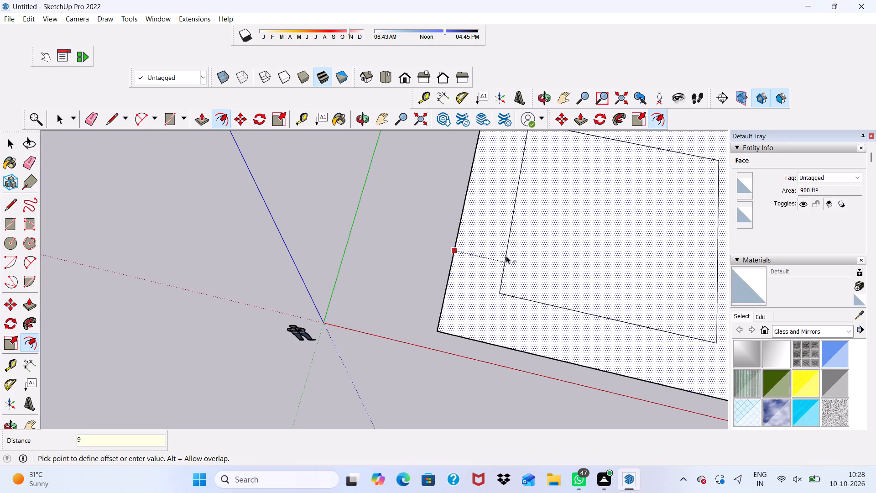
{"action": "key", "text": "shift+quotedbl"}
{"action": "key", "text": "Return"}
{"action": "scroll", "coordinate": [506, 256], "scroll_direction": "up", "scroll_amount": 2}
{"action": "scroll", "coordinate": [438, 262], "scroll_direction": "down", "scroll_amount": 4}
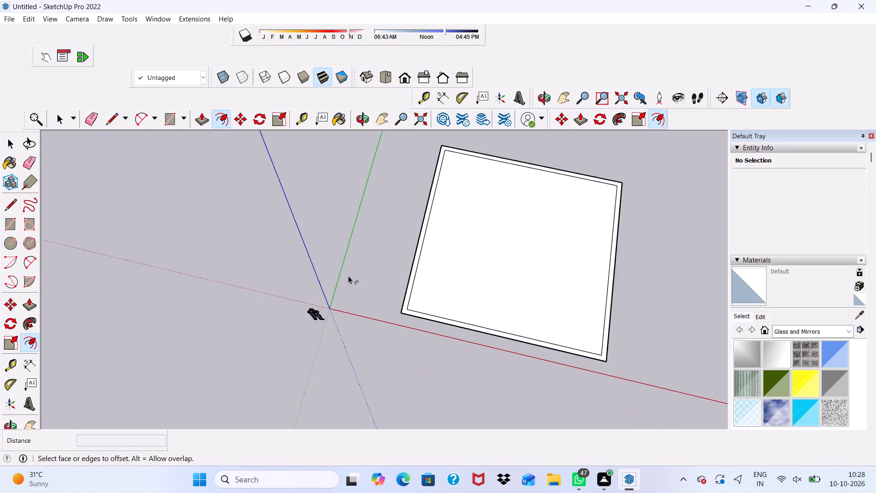
{"action": "scroll", "coordinate": [348, 276], "scroll_direction": "down", "scroll_amount": 9}
{"action": "key", "text": "space"}
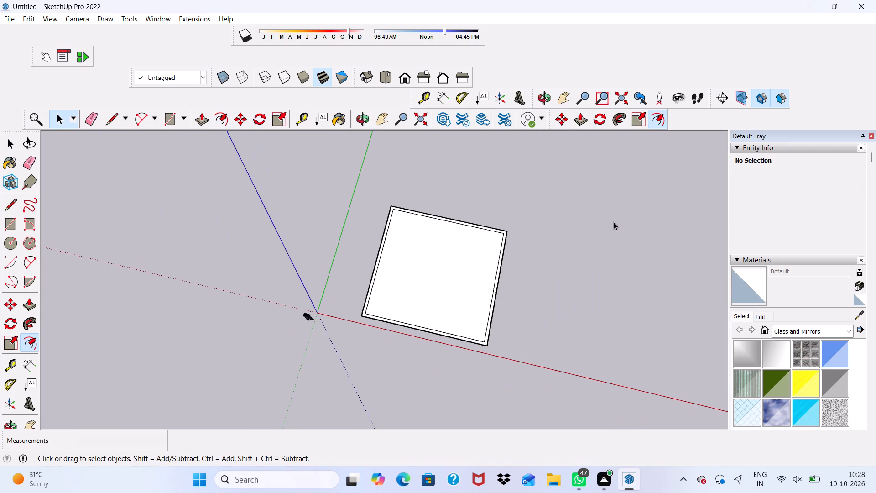
Draw a 9" line parallel to the red axis from the inner corner nearest the origin to the outer side edge.
{"action": "scroll", "coordinate": [524, 291], "scroll_direction": "up", "scroll_amount": 1}
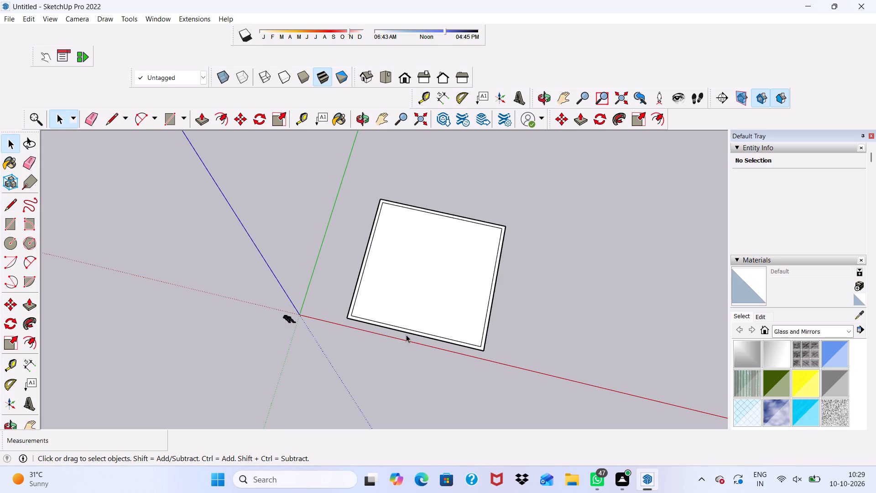
{"action": "scroll", "coordinate": [402, 349], "scroll_direction": "up", "scroll_amount": 3}
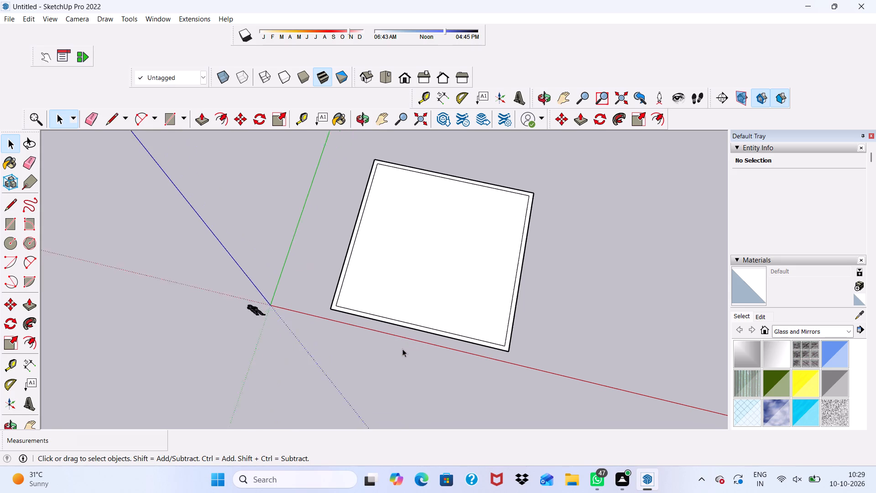
{"action": "scroll", "coordinate": [402, 349], "scroll_direction": "up", "scroll_amount": 2}
{"action": "scroll", "coordinate": [402, 349], "scroll_direction": "down", "scroll_amount": 3}
{"action": "middle_click_drag", "start_coordinate": [405, 350], "coordinate": [516, 255]}
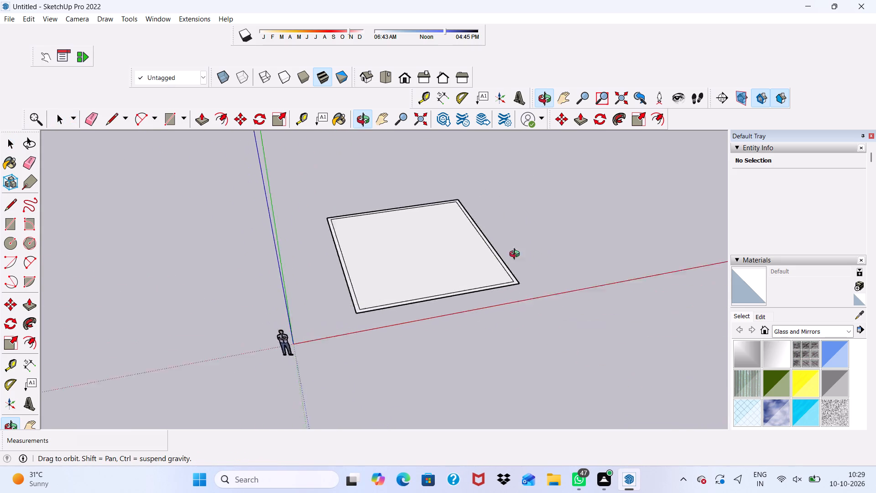
{"action": "middle_click_drag", "start_coordinate": [516, 255], "coordinate": [494, 319]}
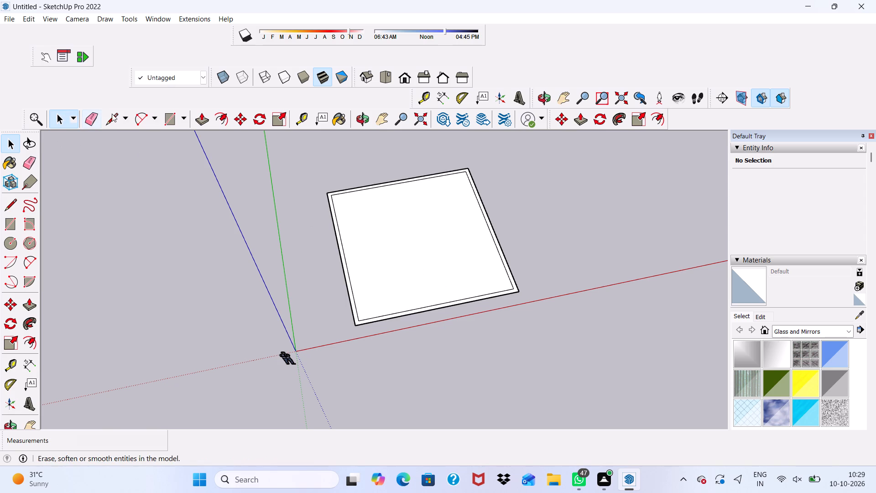
{"action": "left_click", "coordinate": [114, 118]}
{"action": "scroll", "coordinate": [404, 349], "scroll_direction": "up", "scroll_amount": 4}
{"action": "scroll", "coordinate": [350, 321], "scroll_direction": "up", "scroll_amount": 10}
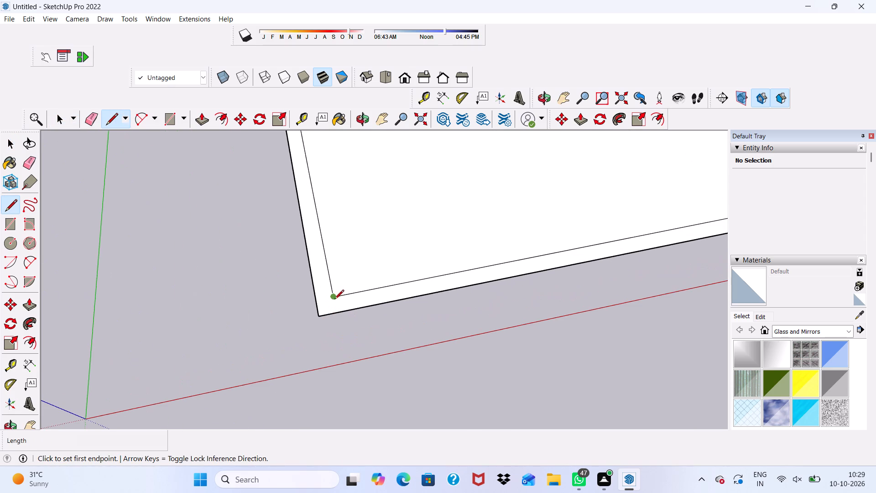
{"action": "scroll", "coordinate": [338, 288], "scroll_direction": "up", "scroll_amount": 5}
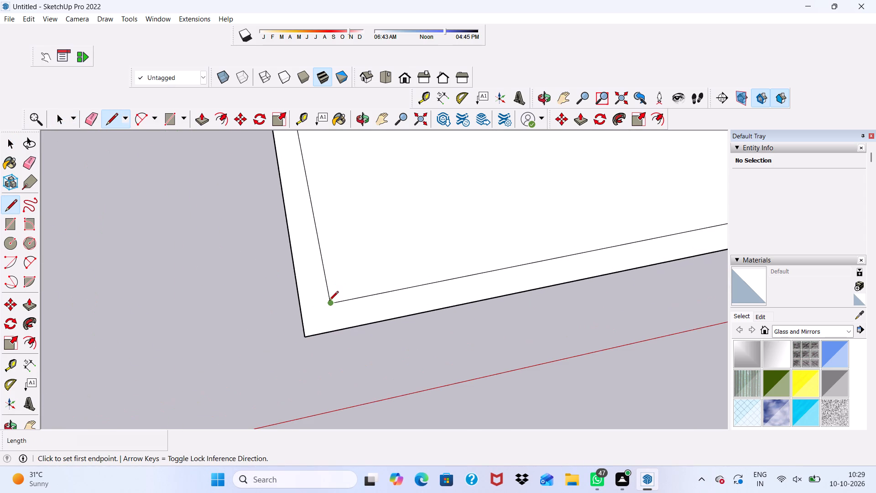
{"action": "left_click", "coordinate": [329, 301]}
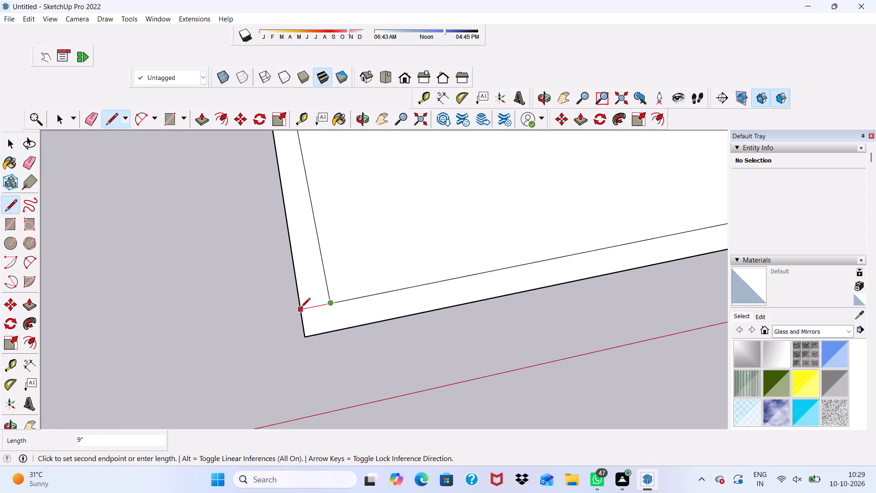
{"action": "left_click", "coordinate": [301, 308]}
At the other end of the inner edge beside the red axis, draw a line from its corner to the outer side edge.
{"action": "scroll", "coordinate": [304, 307], "scroll_direction": "down", "scroll_amount": 7}
{"action": "scroll", "coordinate": [201, 330], "scroll_direction": "down", "scroll_amount": 5}
{"action": "scroll", "coordinate": [586, 257], "scroll_direction": "up", "scroll_amount": 5}
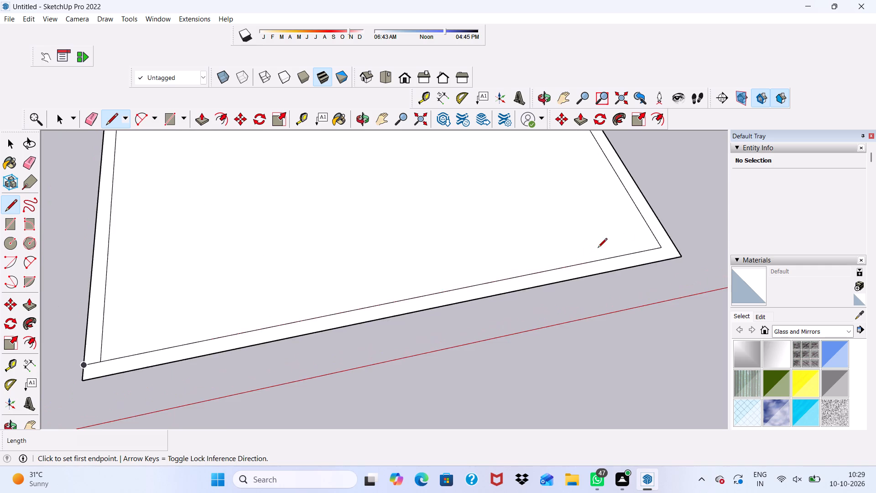
{"action": "scroll", "coordinate": [651, 243], "scroll_direction": "up", "scroll_amount": 8}
{"action": "left_click", "coordinate": [662, 249]}
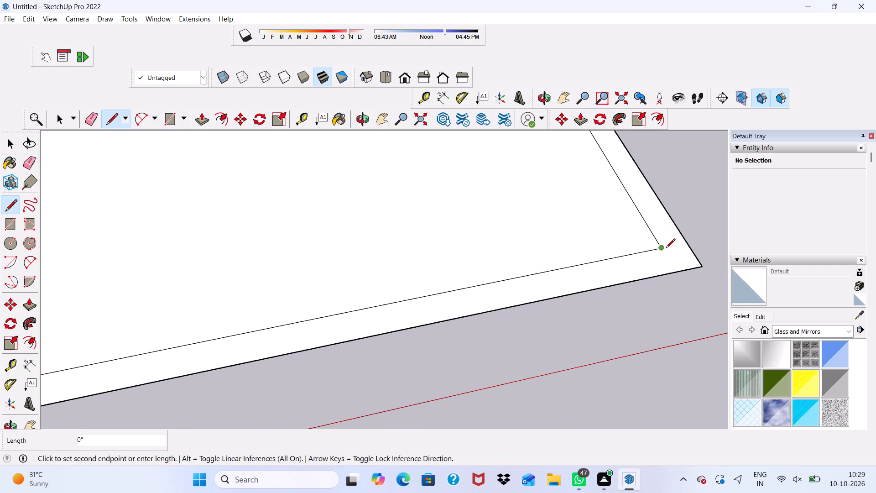
{"action": "left_click", "coordinate": [686, 239]}
{"action": "scroll", "coordinate": [576, 270], "scroll_direction": "down", "scroll_amount": 7}
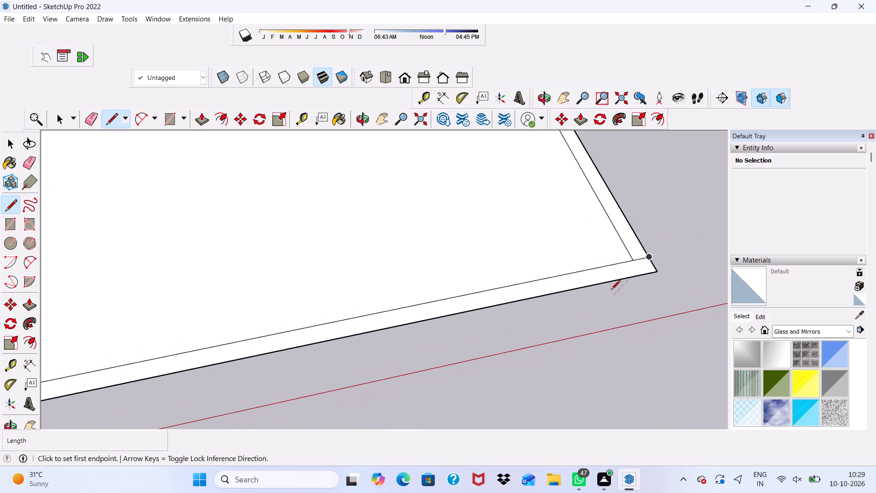
{"action": "scroll", "coordinate": [600, 262], "scroll_direction": "down", "scroll_amount": 3}
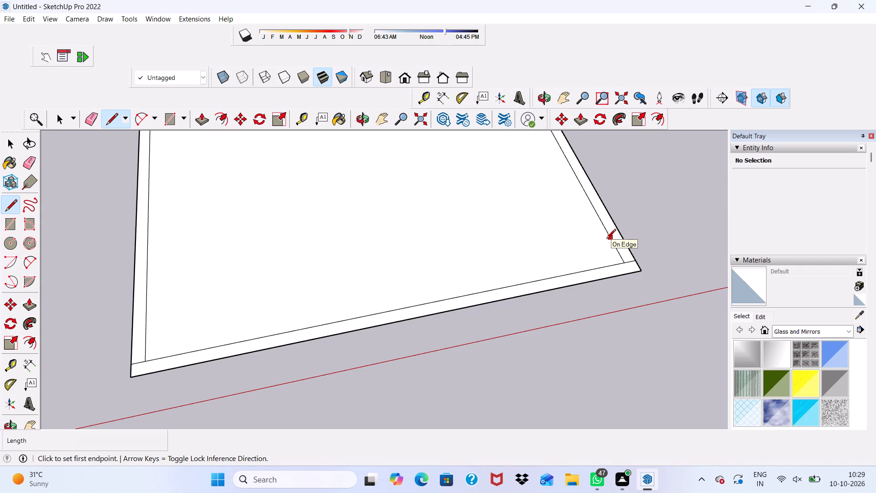
Push/Pull the U-shaped border strip up 10' to form three walls, leaving out the strip beside the red axis.
{"action": "key", "text": "space"}
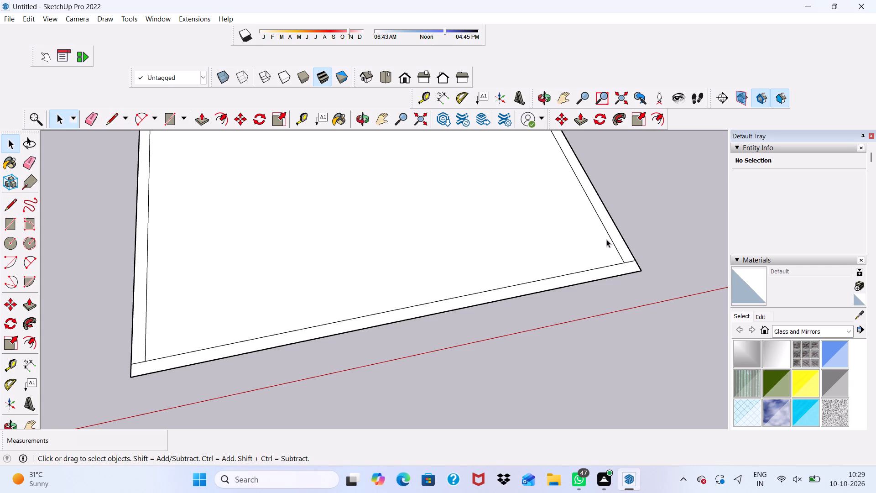
{"action": "scroll", "coordinate": [520, 282], "scroll_direction": "down", "scroll_amount": 1}
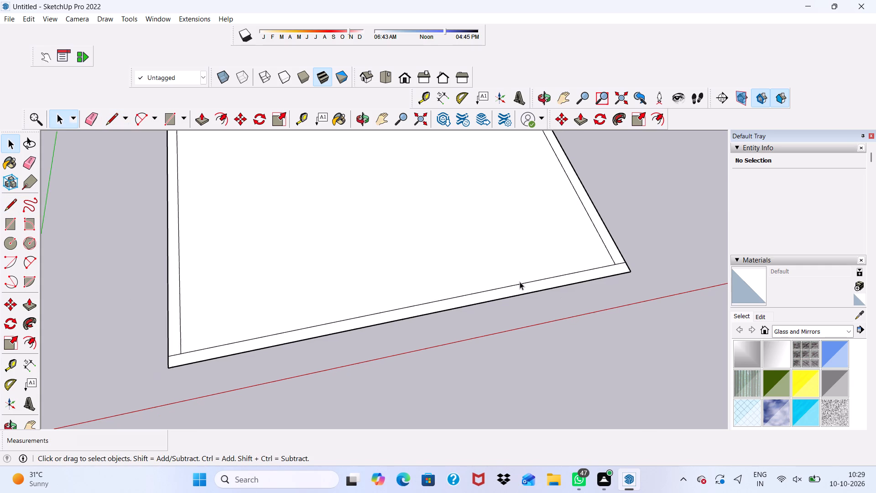
{"action": "middle_click_drag", "start_coordinate": [519, 282], "coordinate": [347, 221]}
{"action": "middle_click_drag", "start_coordinate": [427, 187], "coordinate": [531, 191]}
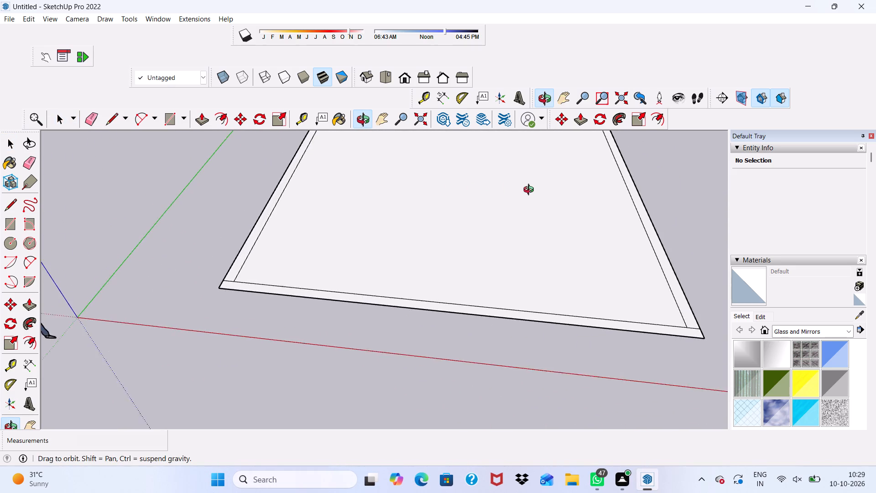
{"action": "middle_click_drag", "start_coordinate": [531, 191], "coordinate": [516, 205]}
{"action": "scroll", "coordinate": [518, 203], "scroll_direction": "up", "scroll_amount": 5}
{"action": "scroll", "coordinate": [516, 213], "scroll_direction": "down", "scroll_amount": 7}
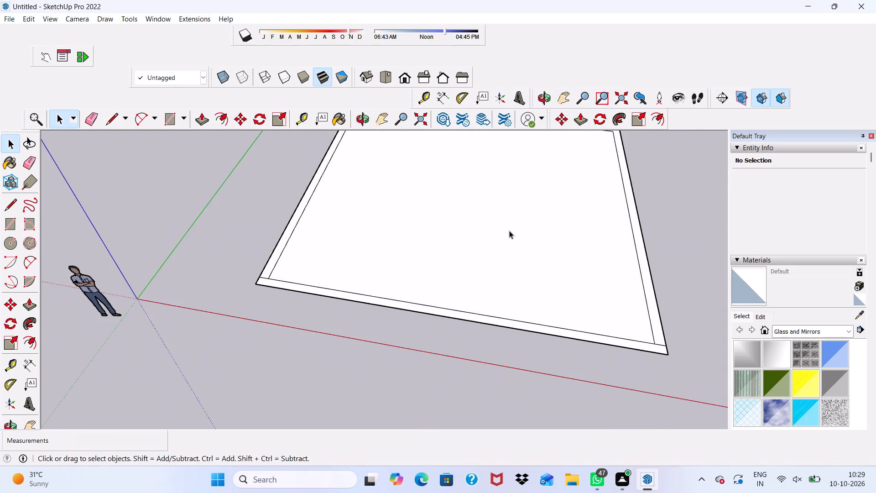
{"action": "scroll", "coordinate": [478, 234], "scroll_direction": "down", "scroll_amount": 2}
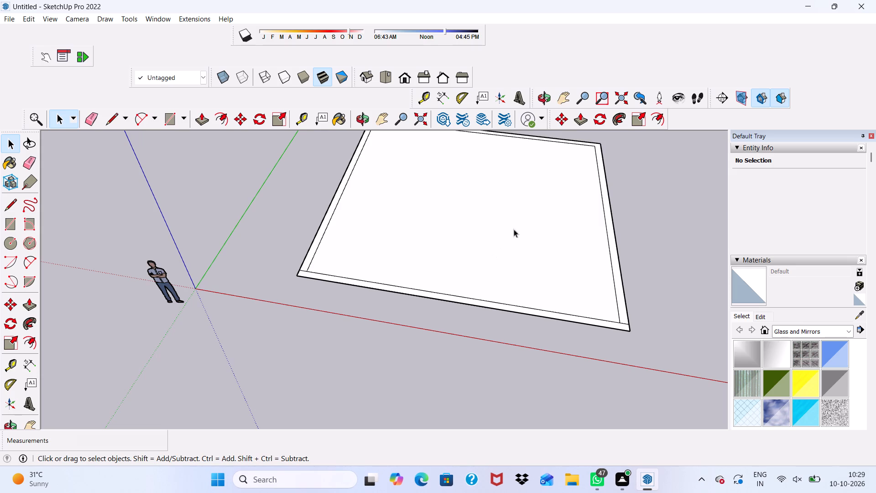
{"action": "left_click", "coordinate": [213, 118]}
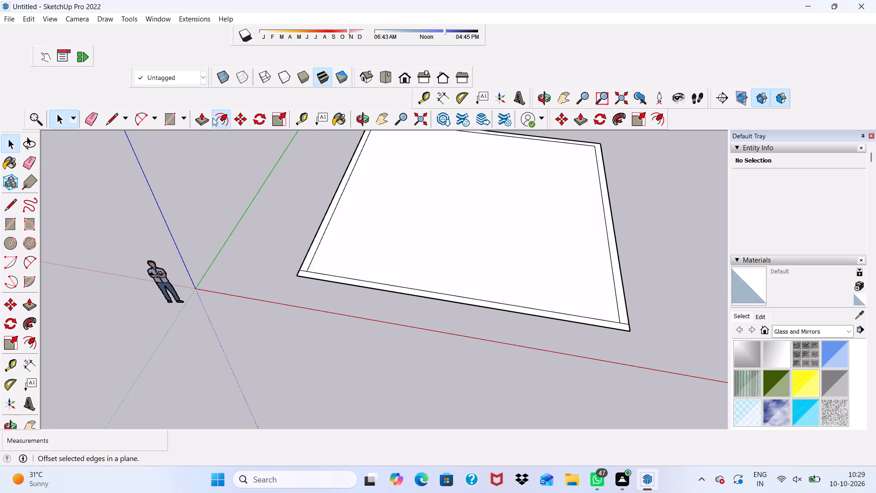
{"action": "left_click", "coordinate": [206, 120]}
{"action": "scroll", "coordinate": [413, 348], "scroll_direction": "up", "scroll_amount": 4}
{"action": "scroll", "coordinate": [292, 215], "scroll_direction": "up", "scroll_amount": 3}
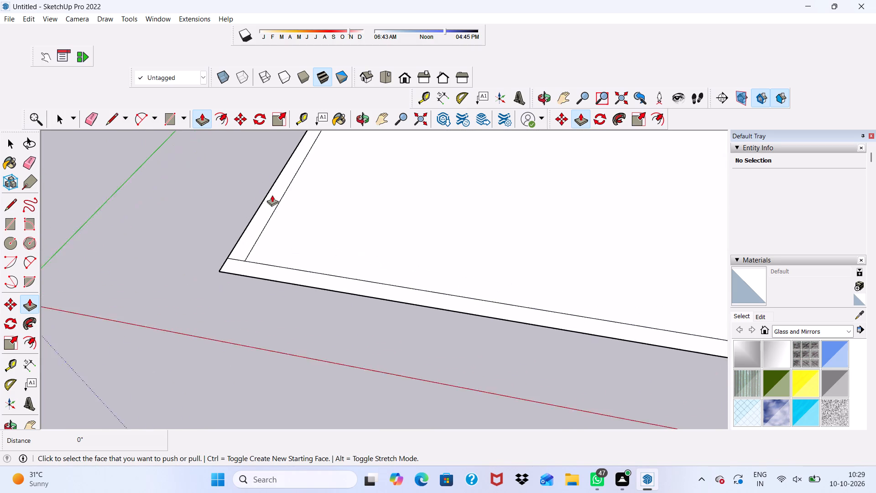
{"action": "scroll", "coordinate": [272, 195], "scroll_direction": "up", "scroll_amount": 2}
{"action": "left_click", "coordinate": [272, 200]}
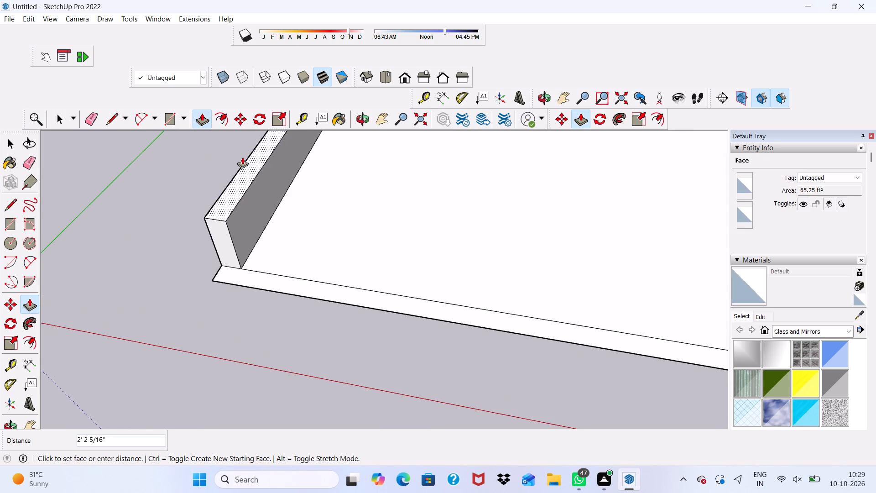
{"action": "type", "text": "10'"}
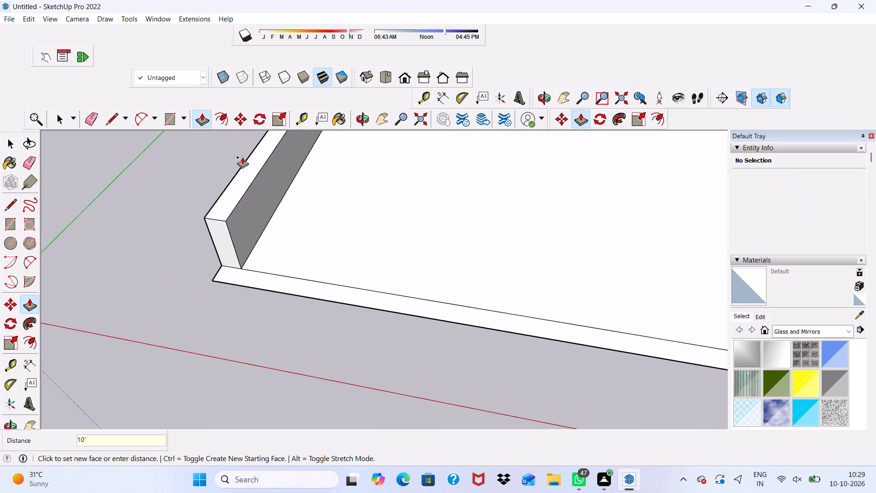
{"action": "key", "text": "Return"}
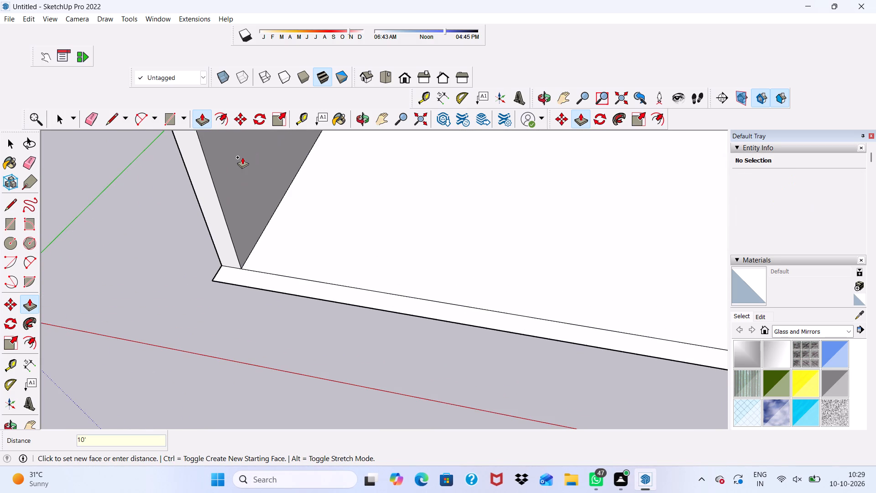
{"action": "scroll", "coordinate": [285, 98], "scroll_direction": "down", "scroll_amount": 3}
{"action": "scroll", "coordinate": [158, 380], "scroll_direction": "down", "scroll_amount": 6}
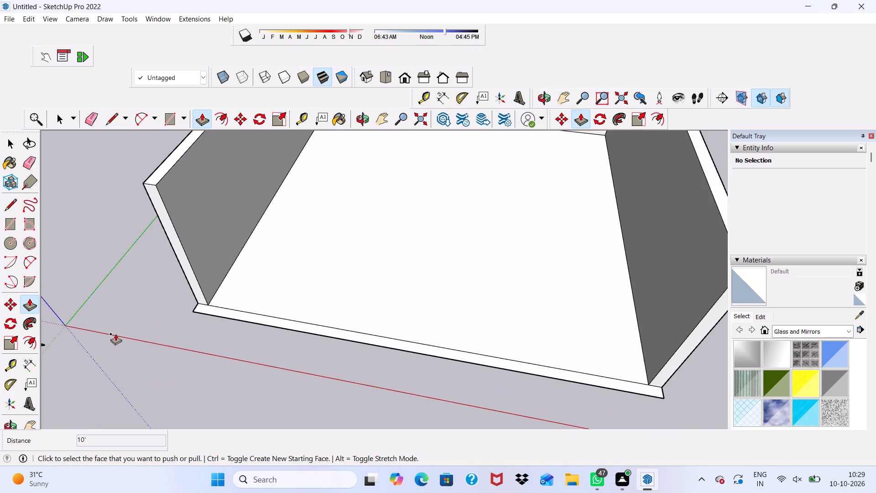
{"action": "scroll", "coordinate": [115, 336], "scroll_direction": "down", "scroll_amount": 6}
{"action": "scroll", "coordinate": [201, 335], "scroll_direction": "down", "scroll_amount": 2}
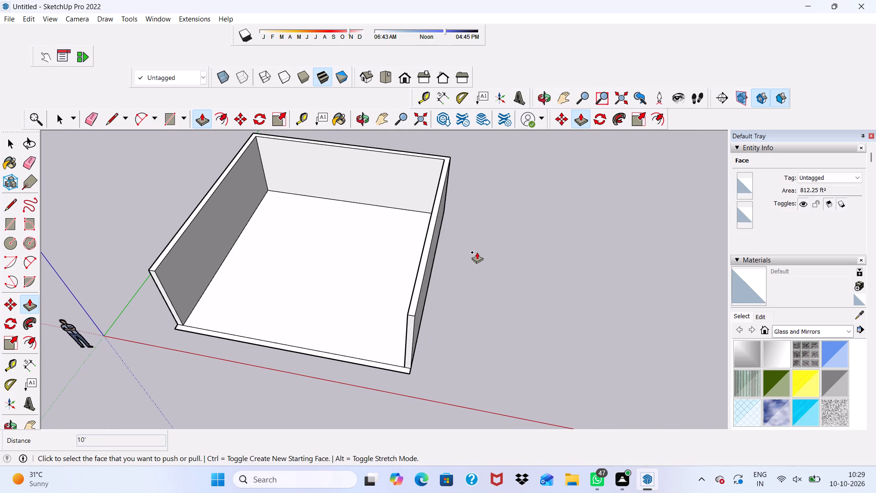
{"action": "key", "text": "space"}
{"action": "key", "text": "space"}
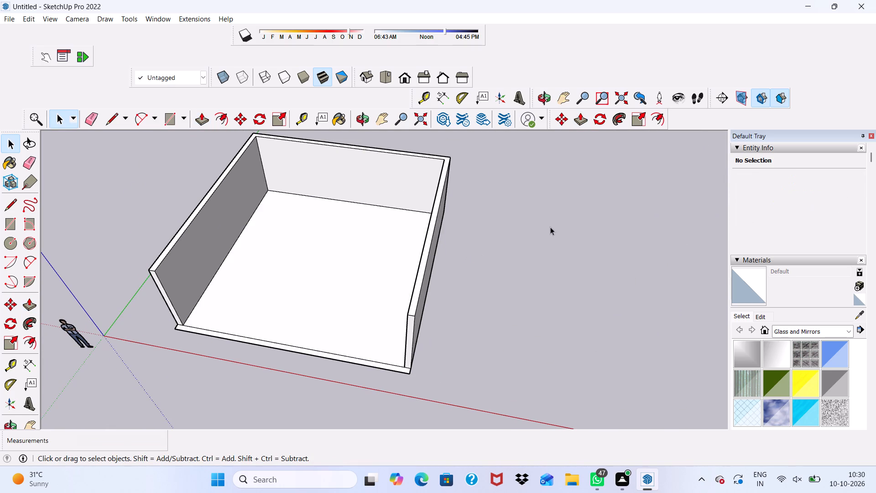
Examine the raised walls and the open side from low, high and near-overhead angles.
{"action": "scroll", "coordinate": [550, 227], "scroll_direction": "down", "scroll_amount": 5}
{"action": "scroll", "coordinate": [453, 294], "scroll_direction": "down", "scroll_amount": 2}
{"action": "middle_click_drag", "start_coordinate": [379, 318], "coordinate": [438, 217]}
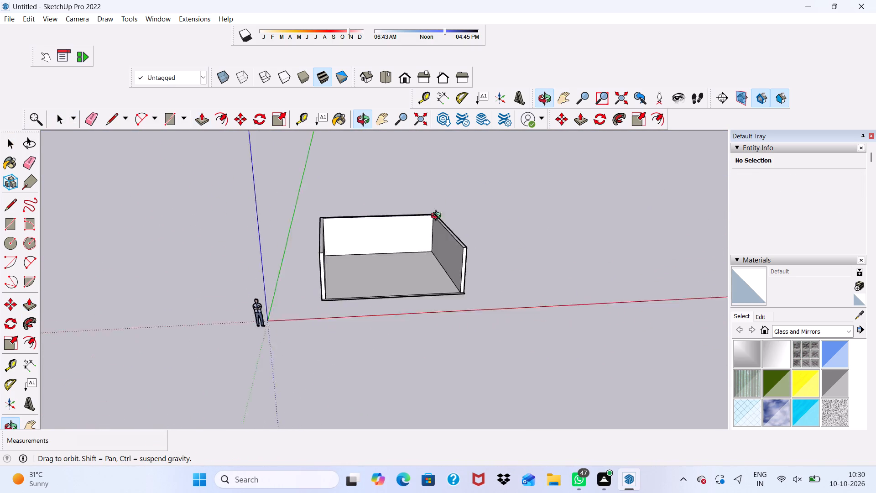
{"action": "middle_click_drag", "start_coordinate": [438, 217], "coordinate": [433, 205]}
{"action": "scroll", "coordinate": [401, 176], "scroll_direction": "up", "scroll_amount": 11}
{"action": "scroll", "coordinate": [340, 255], "scroll_direction": "down", "scroll_amount": 6}
{"action": "scroll", "coordinate": [327, 259], "scroll_direction": "up", "scroll_amount": 1}
{"action": "middle_click_drag", "start_coordinate": [328, 260], "coordinate": [300, 400]}
{"action": "scroll", "coordinate": [247, 248], "scroll_direction": "up", "scroll_amount": 3}
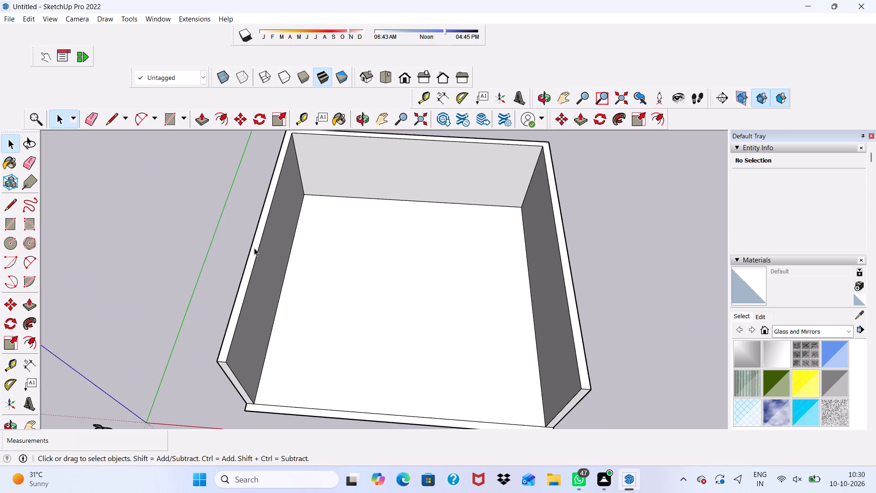
{"action": "scroll", "coordinate": [254, 248], "scroll_direction": "up", "scroll_amount": 2}
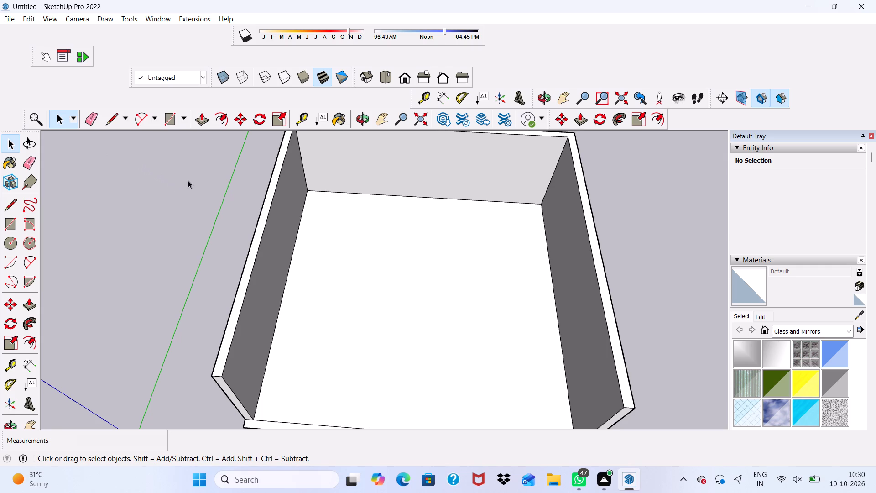
{"action": "scroll", "coordinate": [196, 185], "scroll_direction": "down", "scroll_amount": 6}
{"action": "scroll", "coordinate": [293, 274], "scroll_direction": "down", "scroll_amount": 1}
{"action": "middle_click_drag", "start_coordinate": [293, 274], "coordinate": [294, 266]}
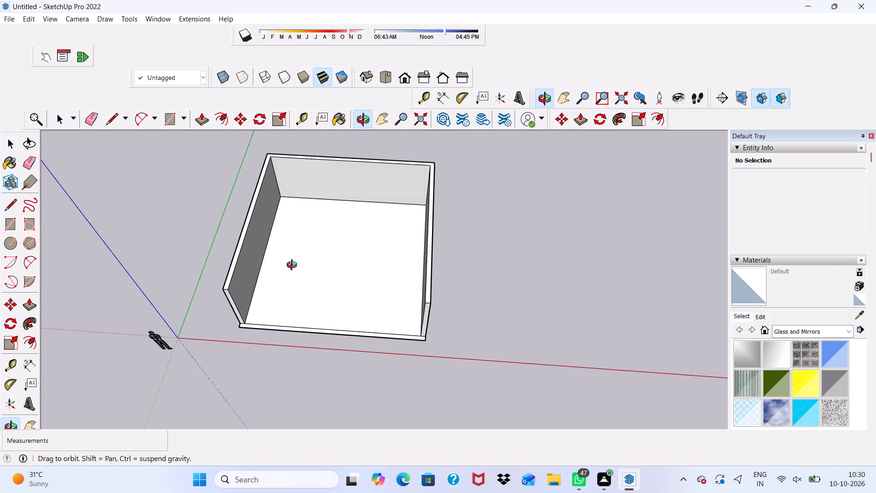
{"action": "middle_click_drag", "start_coordinate": [294, 266], "coordinate": [320, 358]}
{"action": "scroll", "coordinate": [312, 337], "scroll_direction": "up", "scroll_amount": 2}
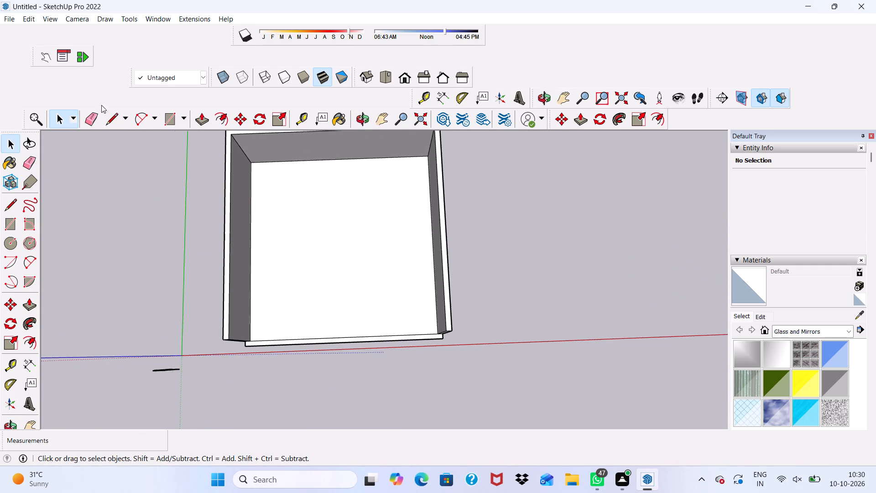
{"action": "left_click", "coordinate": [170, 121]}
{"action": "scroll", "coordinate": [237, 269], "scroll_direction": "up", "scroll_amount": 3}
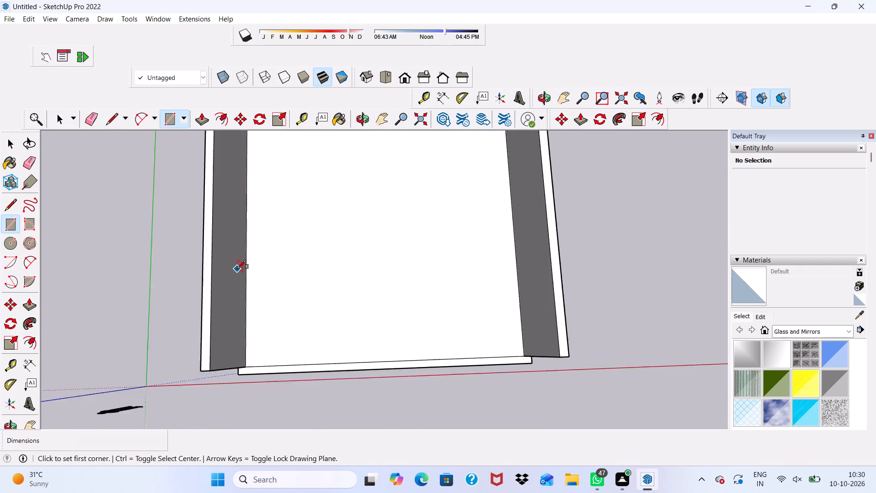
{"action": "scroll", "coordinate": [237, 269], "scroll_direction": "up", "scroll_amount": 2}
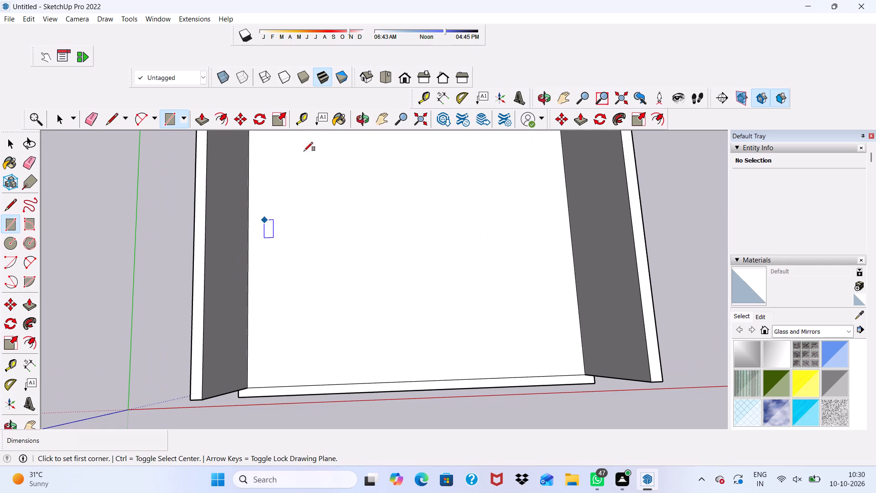
Place a Tape Measure guide parallel to the back wall, about 18' 3" from its inner base edge, across the floor.
{"action": "left_click", "coordinate": [301, 118]}
{"action": "scroll", "coordinate": [301, 220], "scroll_direction": "down", "scroll_amount": 10}
{"action": "scroll", "coordinate": [334, 202], "scroll_direction": "up", "scroll_amount": 3}
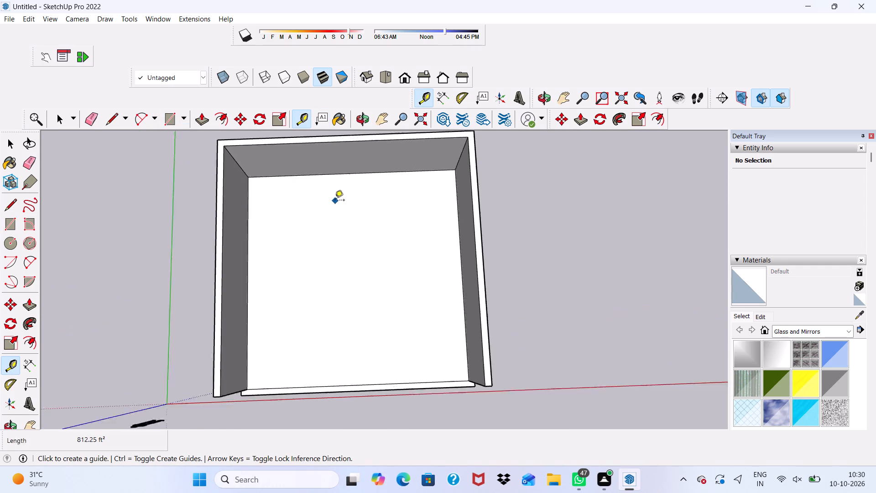
{"action": "scroll", "coordinate": [335, 201], "scroll_direction": "up", "scroll_amount": 7}
{"action": "left_click", "coordinate": [339, 169]}
{"action": "scroll", "coordinate": [339, 169], "scroll_direction": "up", "scroll_amount": 1}
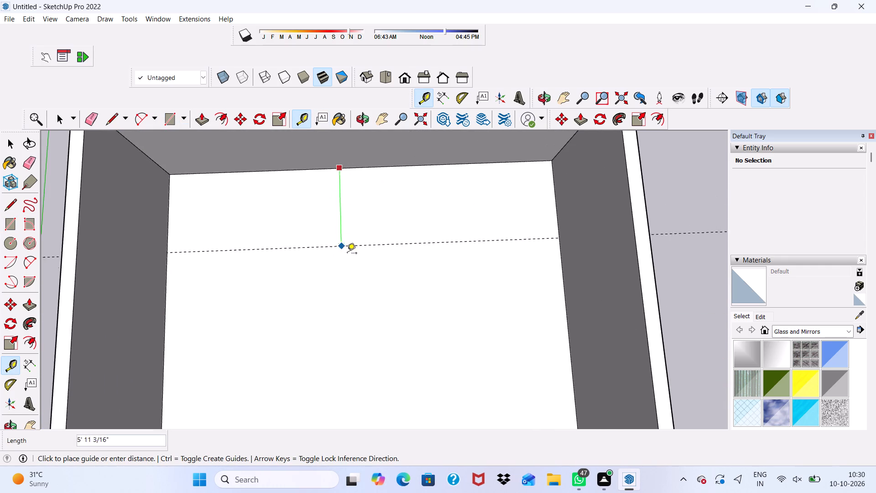
{"action": "scroll", "coordinate": [350, 279], "scroll_direction": "down", "scroll_amount": 12}
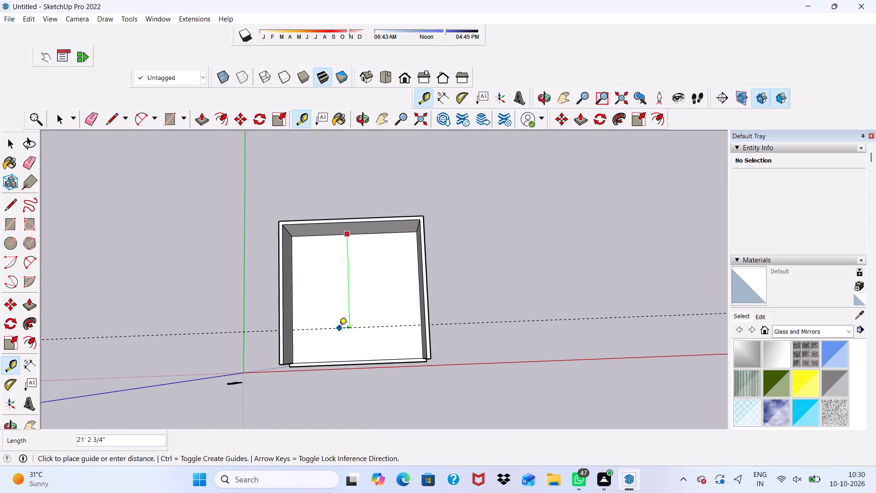
{"action": "scroll", "coordinate": [339, 328], "scroll_direction": "up", "scroll_amount": 1}
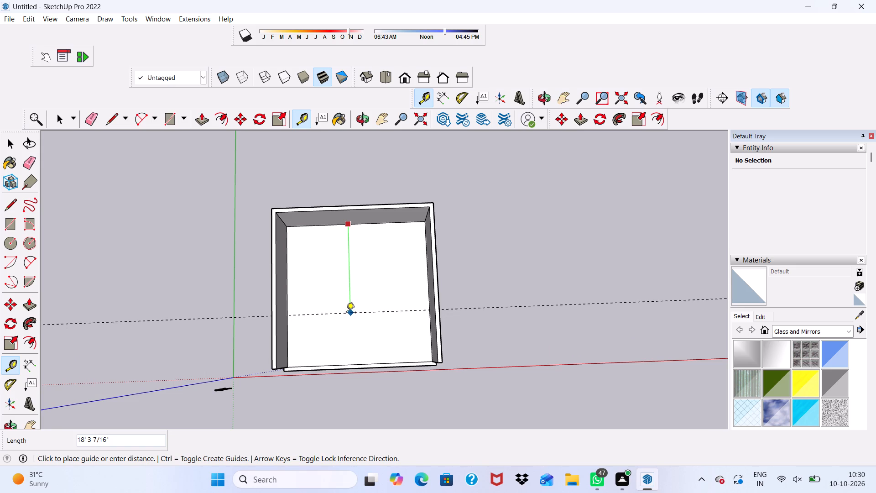
{"action": "left_click", "coordinate": [346, 313]}
Place a guide parallel to the side wall farther from the green axis, about 12' 6" from its inner base edge.
{"action": "left_click", "coordinate": [426, 270]}
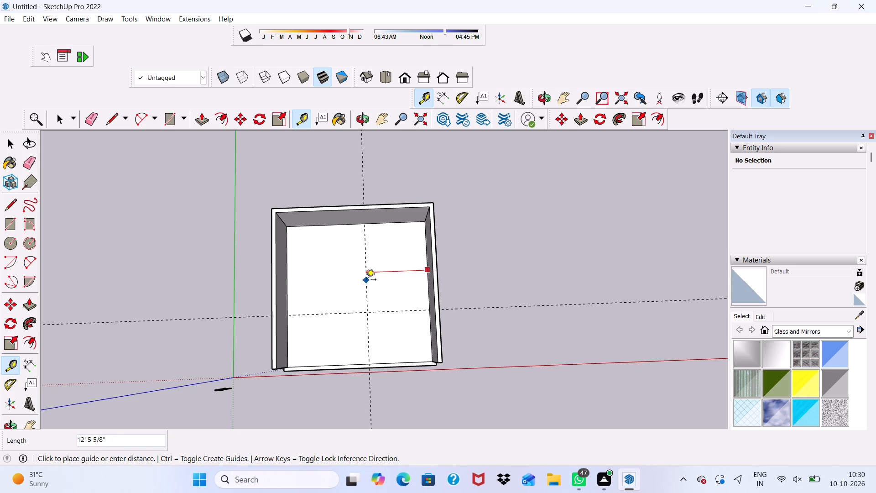
{"action": "left_click", "coordinate": [366, 280]}
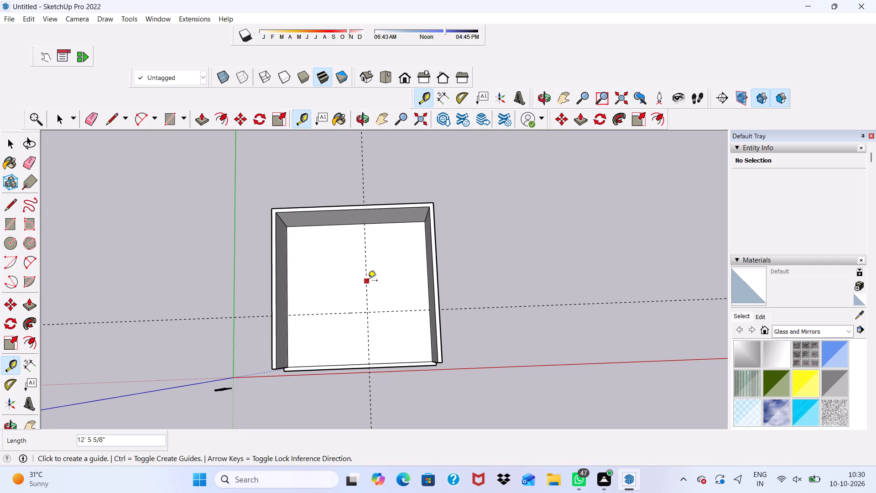
Add a parallel guide 6" from the lengthwise guide, on the side toward the wall farther from the green axis.
{"action": "scroll", "coordinate": [370, 289], "scroll_direction": "down", "scroll_amount": 1}
{"action": "scroll", "coordinate": [370, 290], "scroll_direction": "up", "scroll_amount": 2}
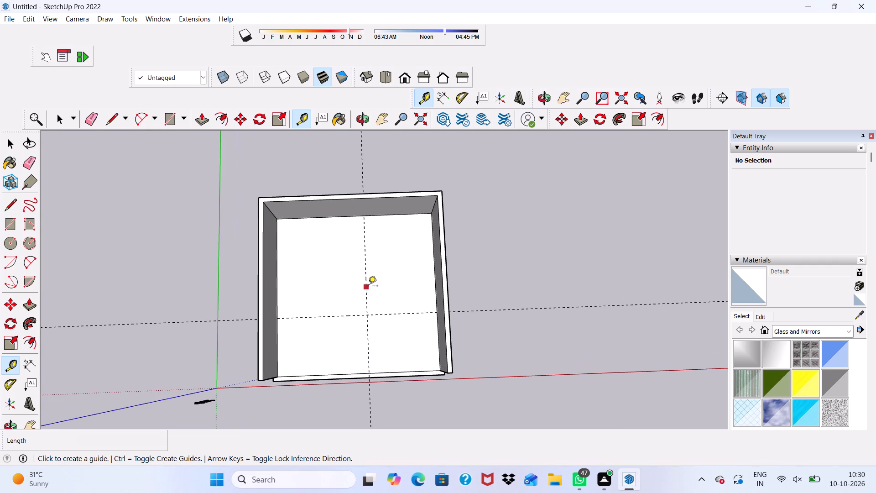
{"action": "left_click", "coordinate": [365, 284]}
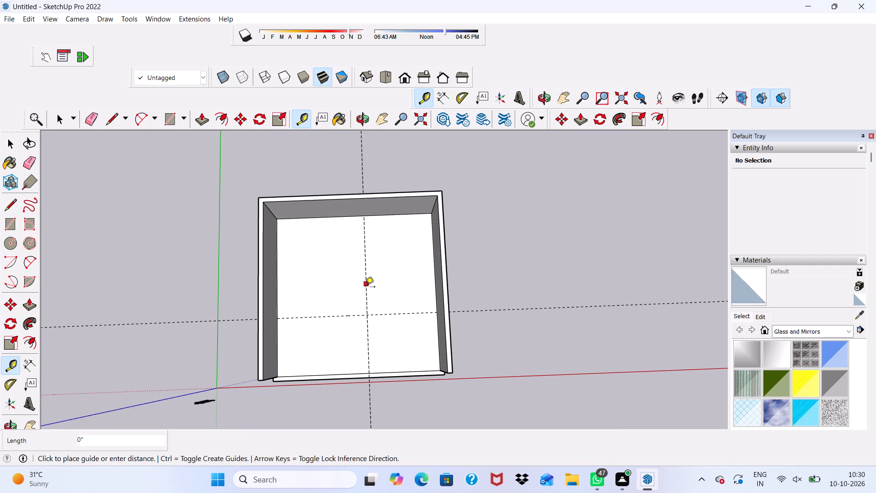
{"action": "key", "text": "9"}
{"action": "key", "text": "BackSpace"}
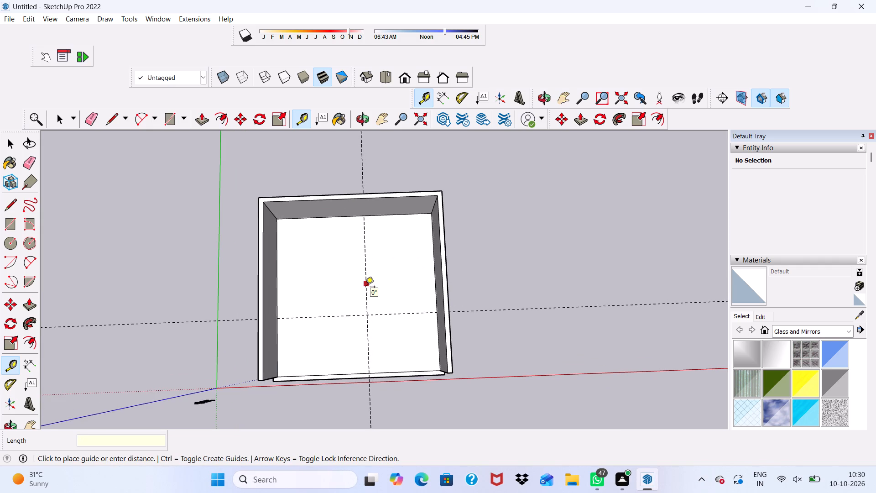
{"action": "key", "text": "6"}
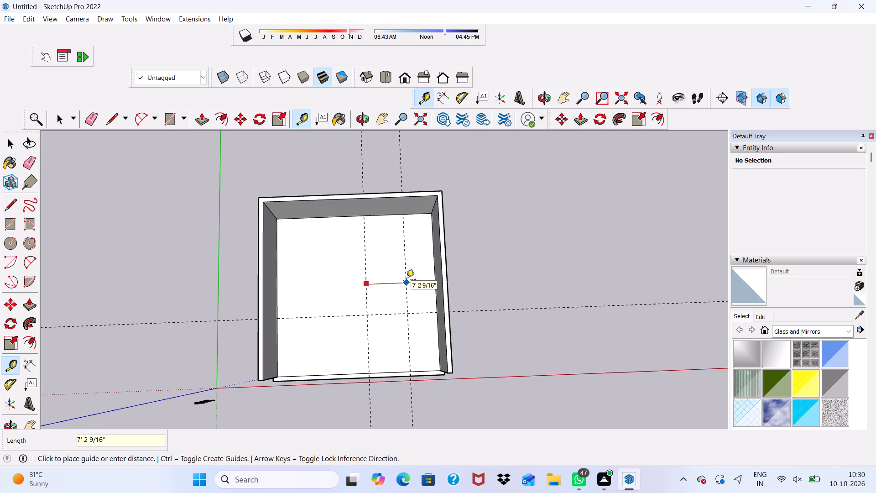
{"action": "key", "text": "6"}
{"action": "key", "text": "shift+quotedbl"}
{"action": "key", "text": "Return"}
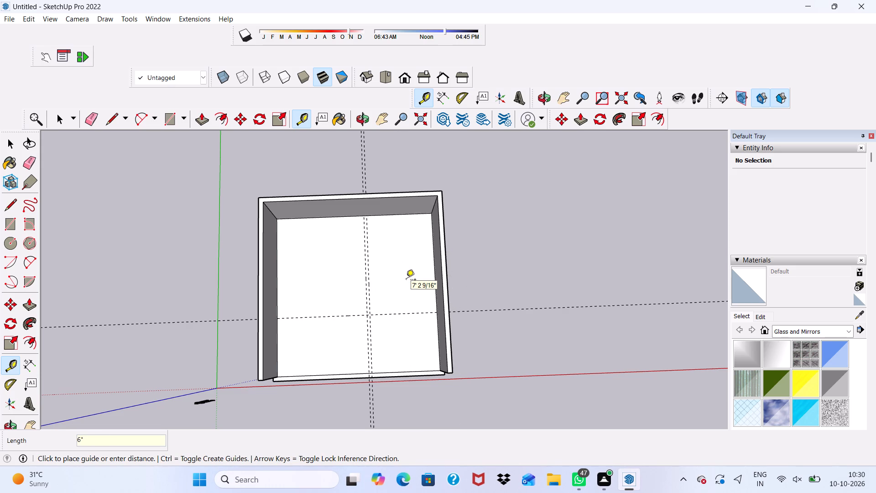
Add a parallel guide 6" from the crosswise guide, on the side toward the red axis.
{"action": "scroll", "coordinate": [360, 344], "scroll_direction": "up", "scroll_amount": 3}
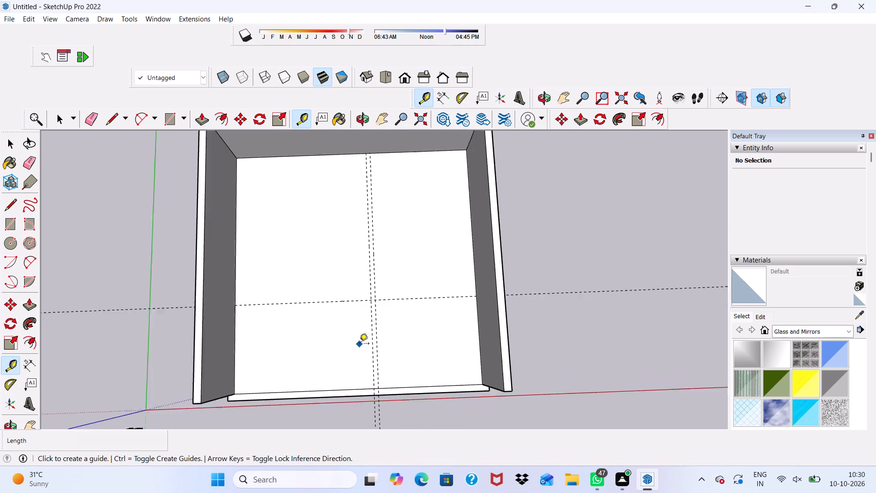
{"action": "scroll", "coordinate": [360, 344], "scroll_direction": "up", "scroll_amount": 13}
{"action": "left_click", "coordinate": [317, 300]}
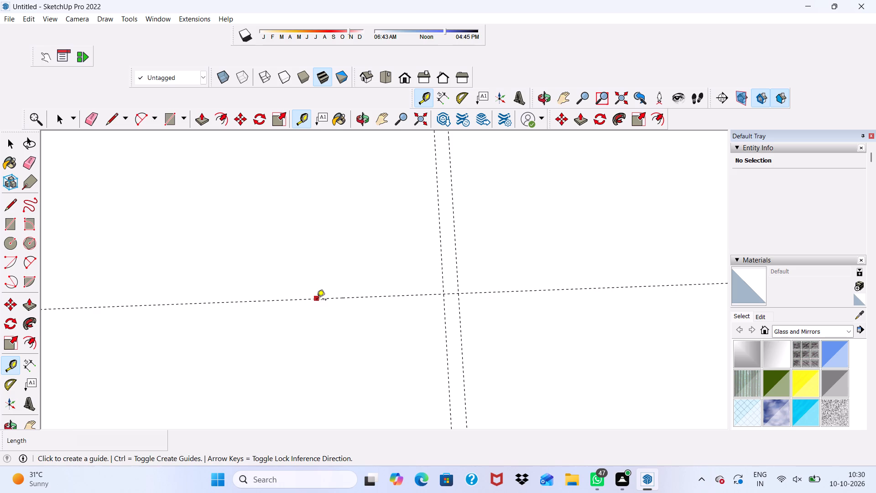
{"action": "key", "text": "6"}
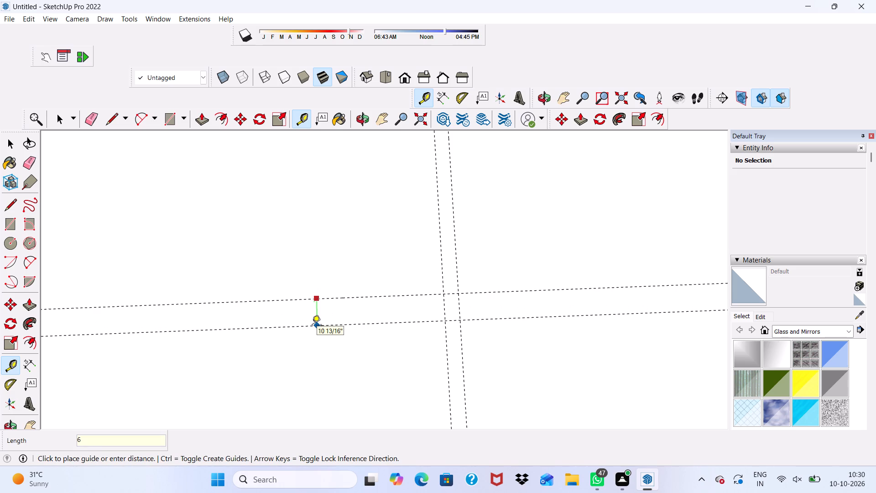
{"action": "key", "text": "shift+quotedbl"}
{"action": "key", "text": "Return"}
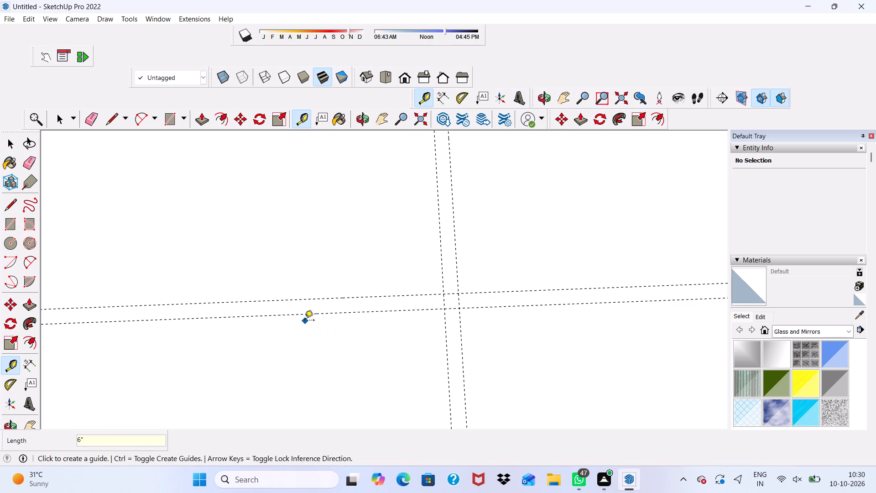
Draw lines along the inner guides from the side wall nearest the green axis to their intersection, then about 18' 3" to the back wall.
{"action": "left_click", "coordinate": [103, 116]}
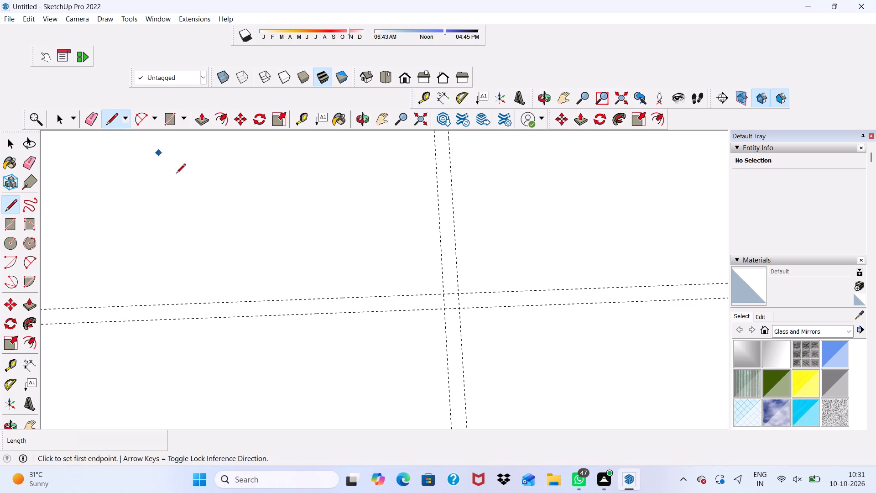
{"action": "scroll", "coordinate": [172, 169], "scroll_direction": "down", "scroll_amount": 6}
{"action": "scroll", "coordinate": [272, 208], "scroll_direction": "up", "scroll_amount": 2}
{"action": "scroll", "coordinate": [300, 228], "scroll_direction": "down", "scroll_amount": 6}
{"action": "scroll", "coordinate": [151, 263], "scroll_direction": "up", "scroll_amount": 10}
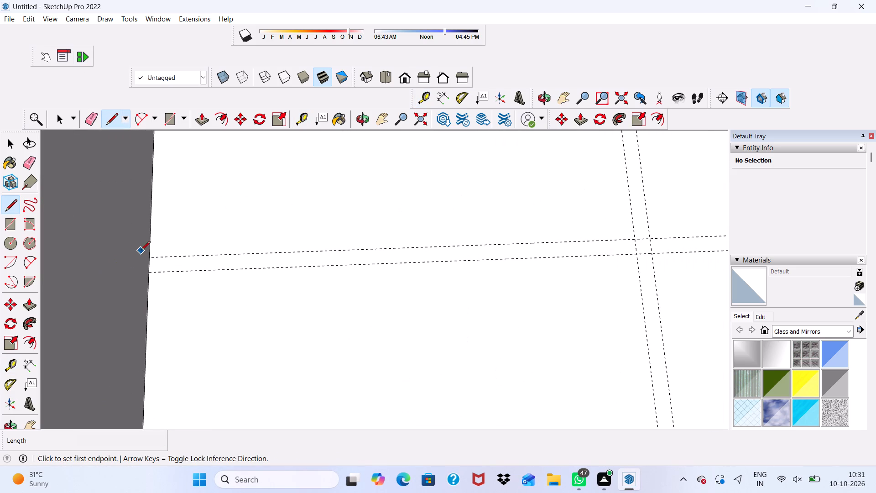
{"action": "left_click", "coordinate": [150, 258]}
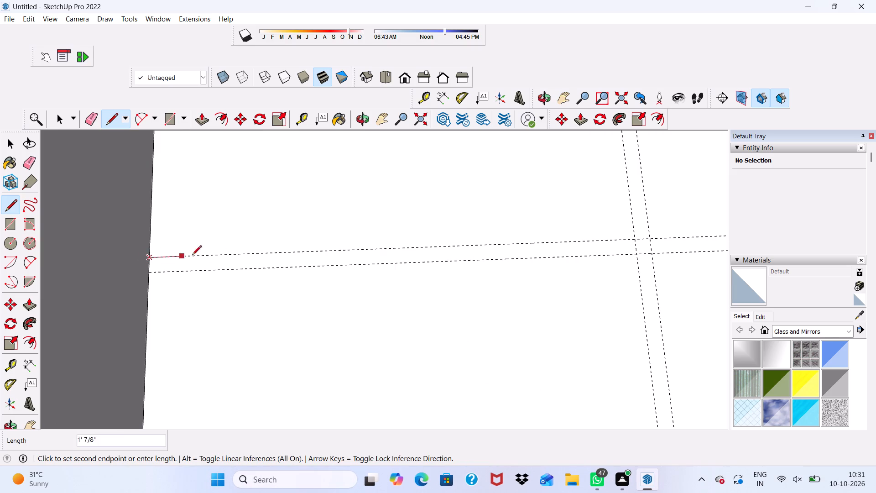
{"action": "scroll", "coordinate": [240, 265], "scroll_direction": "down", "scroll_amount": 3}
{"action": "left_click", "coordinate": [547, 246]}
{"action": "scroll", "coordinate": [542, 254], "scroll_direction": "down", "scroll_amount": 2}
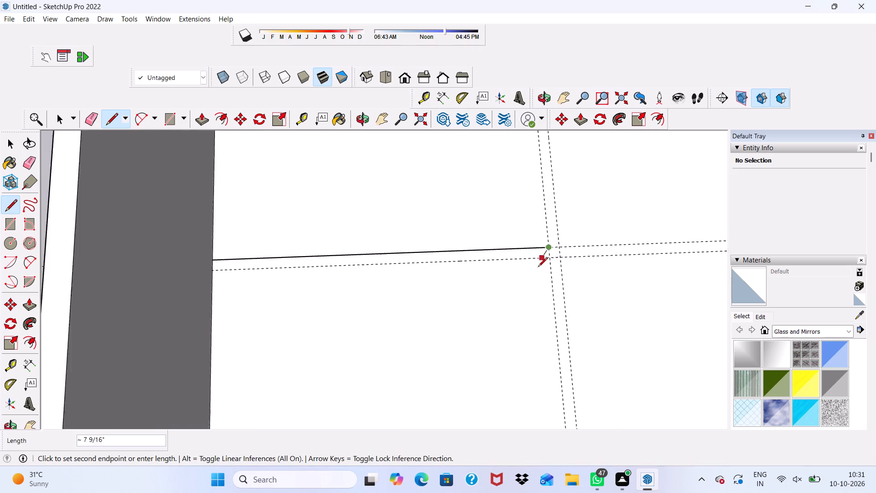
{"action": "scroll", "coordinate": [538, 267], "scroll_direction": "down", "scroll_amount": 12}
{"action": "scroll", "coordinate": [540, 157], "scroll_direction": "up", "scroll_amount": 13}
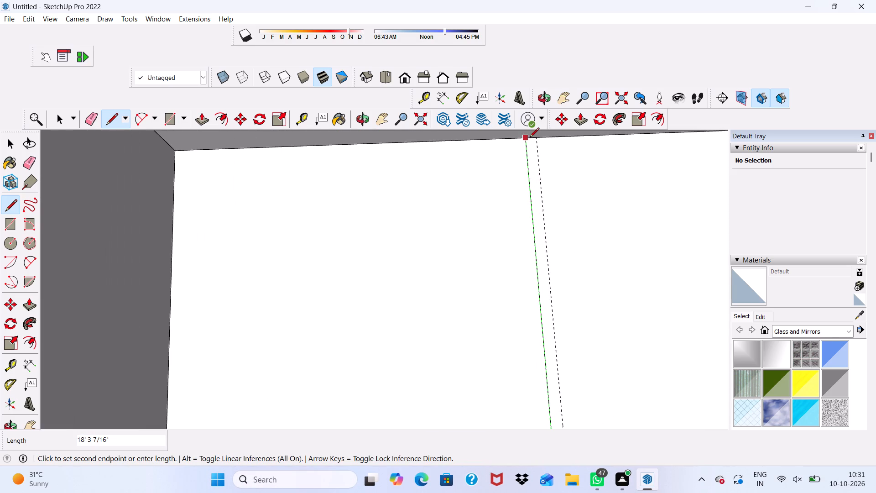
{"action": "left_click", "coordinate": [524, 140]}
Draw lines along the outer guides from the back wall about 18' 9" to their intersection, then to the side wall nearest the green axis.
{"action": "scroll", "coordinate": [542, 138], "scroll_direction": "up", "scroll_amount": 5}
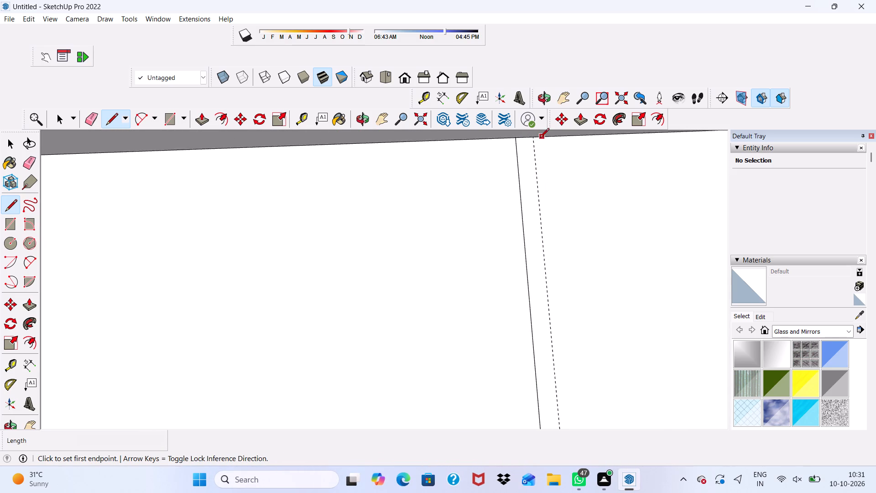
{"action": "scroll", "coordinate": [540, 138], "scroll_direction": "up", "scroll_amount": 7}
{"action": "left_click", "coordinate": [532, 137]}
{"action": "scroll", "coordinate": [541, 190], "scroll_direction": "down", "scroll_amount": 5}
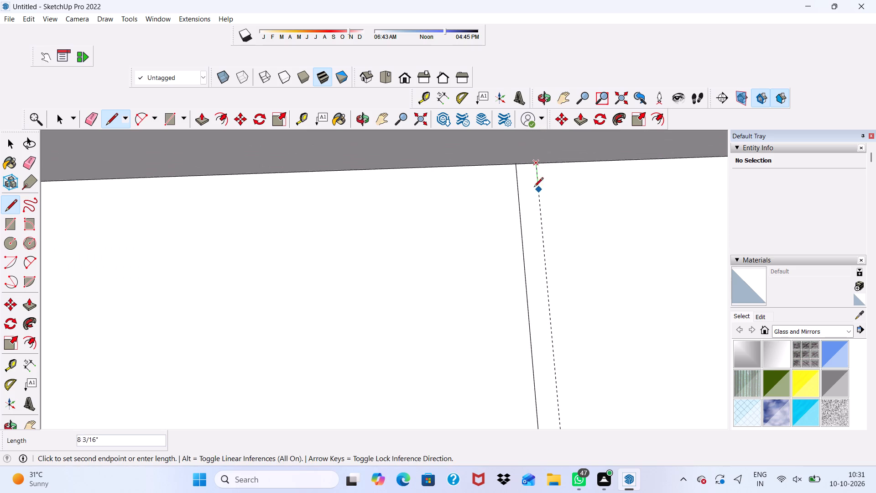
{"action": "scroll", "coordinate": [534, 188], "scroll_direction": "down", "scroll_amount": 20}
{"action": "scroll", "coordinate": [534, 188], "scroll_direction": "down", "scroll_amount": 5}
{"action": "scroll", "coordinate": [566, 329], "scroll_direction": "up", "scroll_amount": 8}
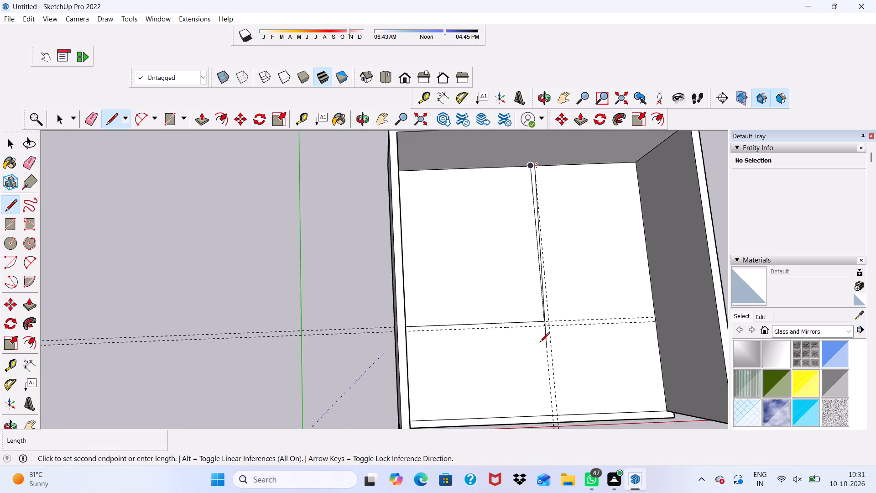
{"action": "scroll", "coordinate": [540, 343], "scroll_direction": "up", "scroll_amount": 3}
{"action": "scroll", "coordinate": [562, 305], "scroll_direction": "up", "scroll_amount": 9}
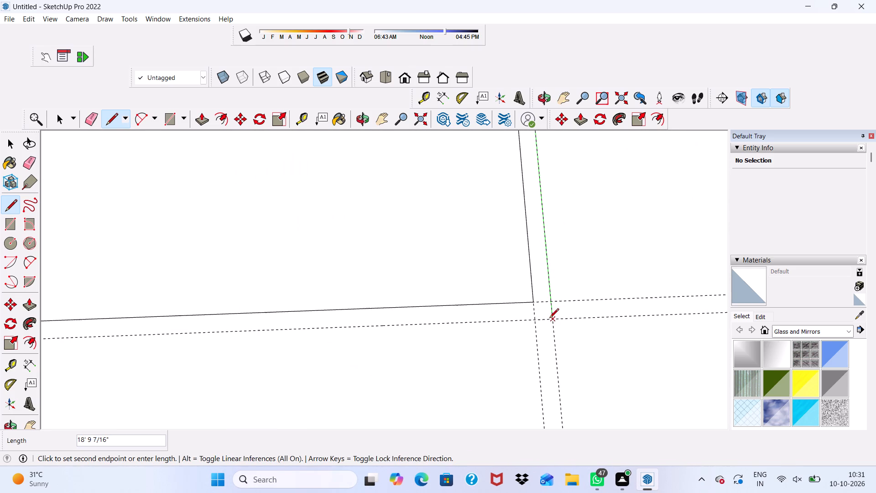
{"action": "left_click", "coordinate": [553, 320]}
{"action": "scroll", "coordinate": [464, 308], "scroll_direction": "down", "scroll_amount": 4}
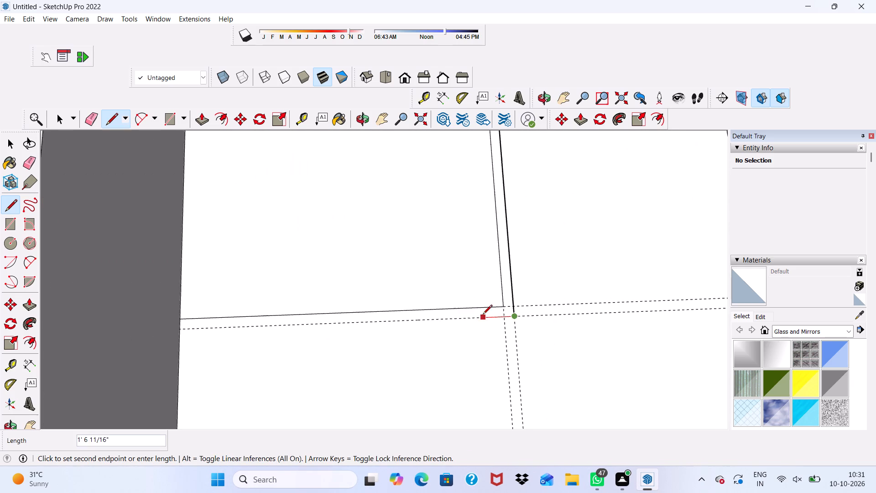
{"action": "scroll", "coordinate": [483, 315], "scroll_direction": "down", "scroll_amount": 7}
{"action": "scroll", "coordinate": [282, 326], "scroll_direction": "up", "scroll_amount": 15}
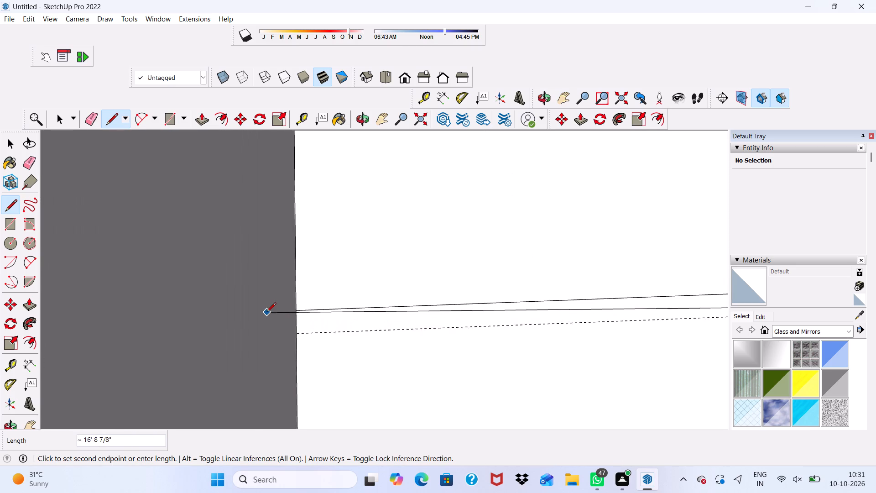
{"action": "left_click", "coordinate": [297, 332]}
Erase the crosswise and lengthwise guide pairs with the Eraser, keeping the L-shaped outline drawn on the floor.
{"action": "scroll", "coordinate": [259, 331], "scroll_direction": "down", "scroll_amount": 13}
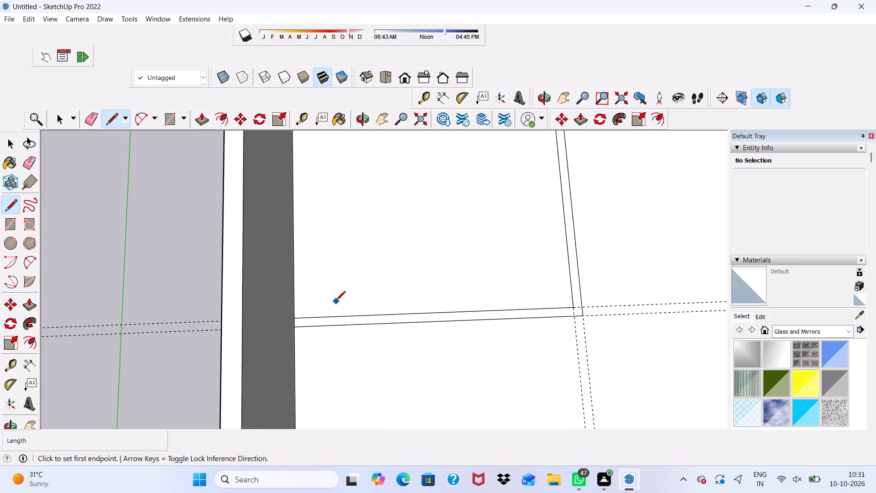
{"action": "scroll", "coordinate": [330, 307], "scroll_direction": "down", "scroll_amount": 12}
{"action": "middle_click_drag", "start_coordinate": [368, 316], "coordinate": [358, 156]}
{"action": "scroll", "coordinate": [371, 194], "scroll_direction": "up", "scroll_amount": 1}
{"action": "left_click_drag", "start_coordinate": [88, 118], "coordinate": [93, 122]}
{"action": "left_click_drag", "start_coordinate": [230, 298], "coordinate": [234, 338]}
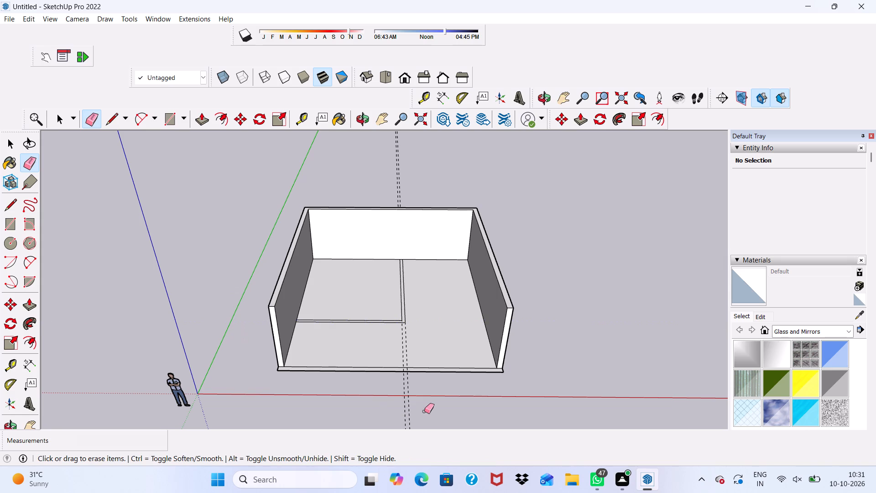
{"action": "left_click_drag", "start_coordinate": [426, 410], "coordinate": [378, 411]}
{"action": "left_click_drag", "start_coordinate": [396, 402], "coordinate": [422, 408]}
Push/Pull the L-shaped partition strip on the floor upward by 10'.
{"action": "scroll", "coordinate": [519, 386], "scroll_direction": "up", "scroll_amount": 1}
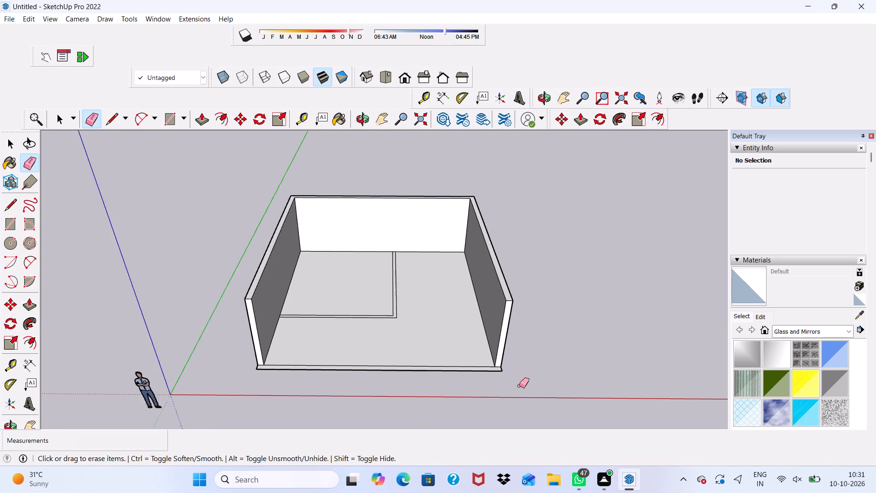
{"action": "scroll", "coordinate": [519, 386], "scroll_direction": "up", "scroll_amount": 4}
{"action": "middle_click_drag", "start_coordinate": [572, 354], "coordinate": [384, 373]}
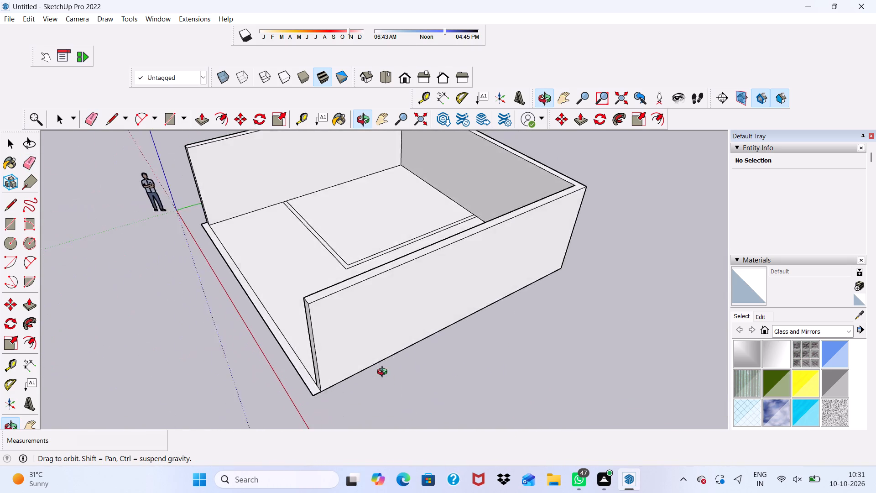
{"action": "middle_click_drag", "start_coordinate": [384, 373], "coordinate": [622, 342]}
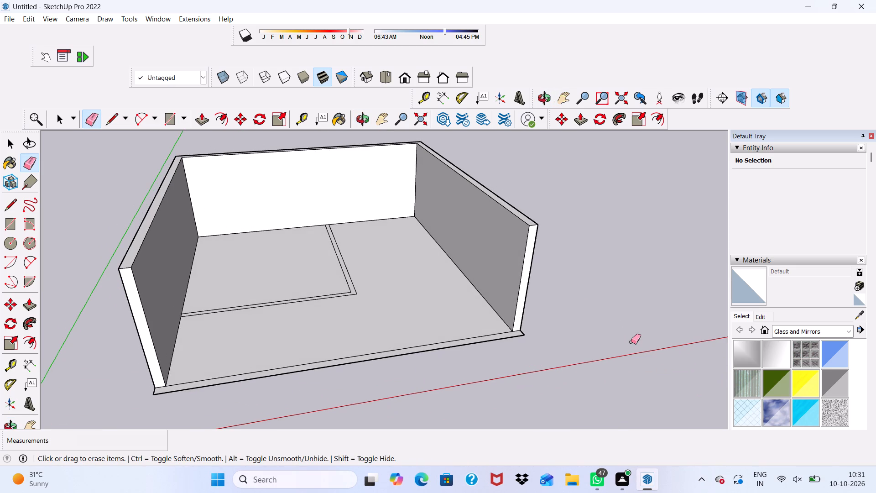
{"action": "key", "text": "space"}
{"action": "scroll", "coordinate": [447, 325], "scroll_direction": "down", "scroll_amount": 5}
{"action": "middle_click_drag", "start_coordinate": [365, 320], "coordinate": [365, 331]}
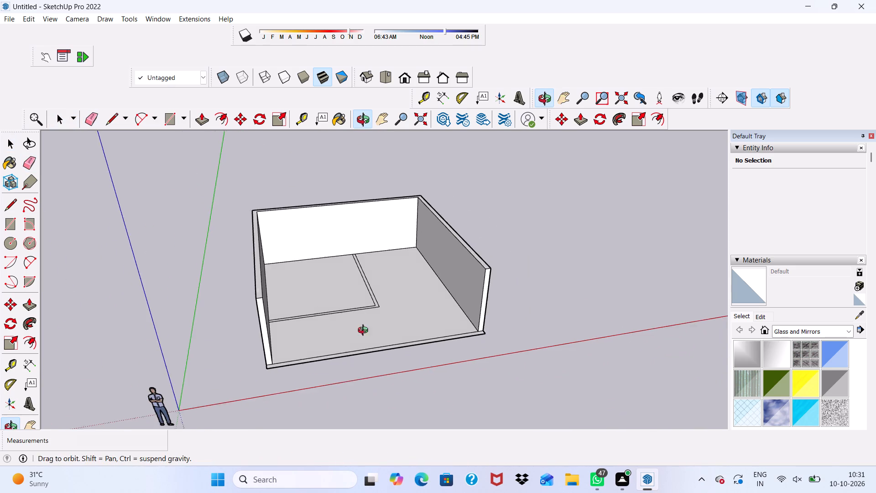
{"action": "middle_click_drag", "start_coordinate": [365, 331], "coordinate": [319, 433]}
{"action": "scroll", "coordinate": [335, 356], "scroll_direction": "up", "scroll_amount": 5}
{"action": "scroll", "coordinate": [307, 263], "scroll_direction": "up", "scroll_amount": 5}
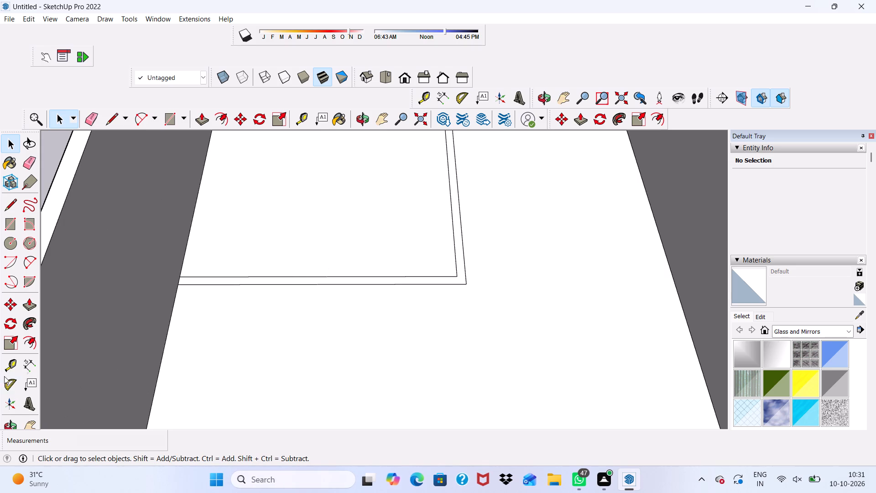
{"action": "scroll", "coordinate": [269, 271], "scroll_direction": "up", "scroll_amount": 9}
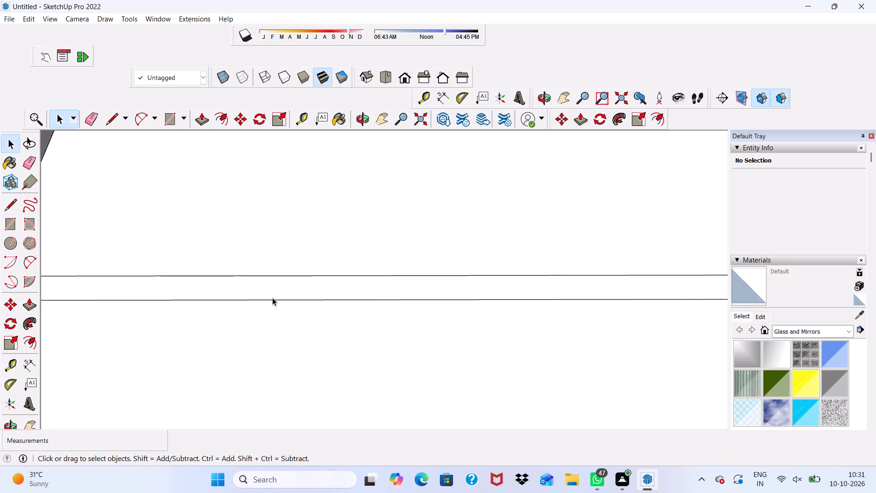
{"action": "scroll", "coordinate": [272, 298], "scroll_direction": "up", "scroll_amount": 4}
{"action": "left_click", "coordinate": [272, 298]}
{"action": "left_click", "coordinate": [200, 116]}
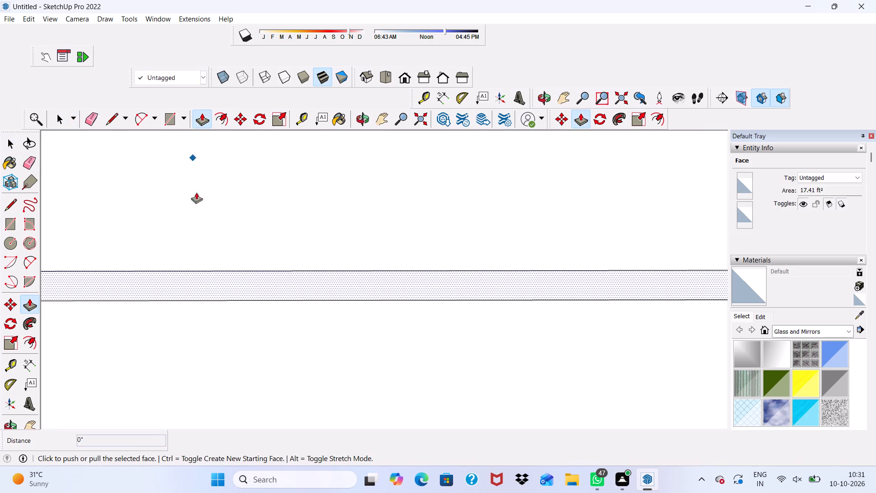
{"action": "left_click", "coordinate": [214, 286]}
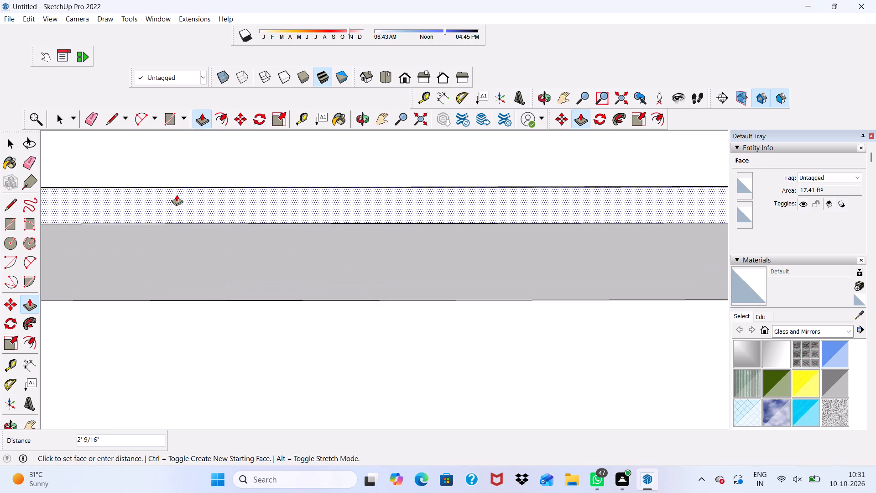
{"action": "type", "text": "10'["}
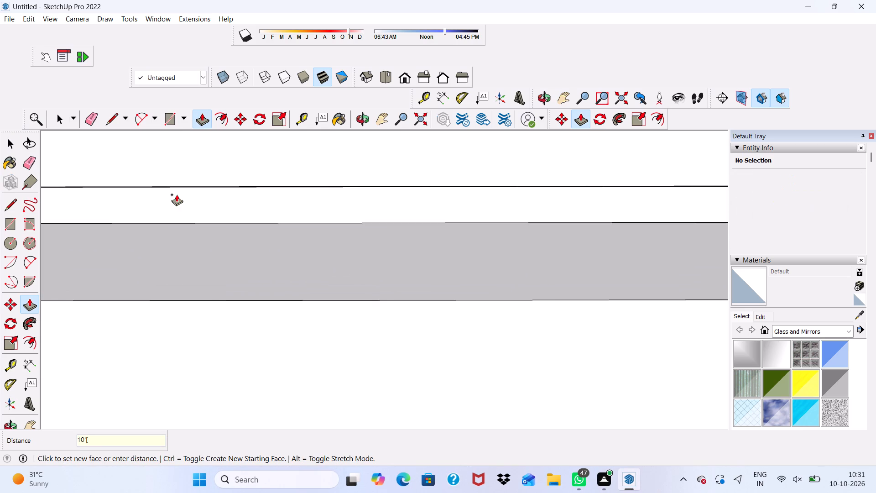
{"action": "key", "text": "Return"}
{"action": "key", "text": "BackSpace"}
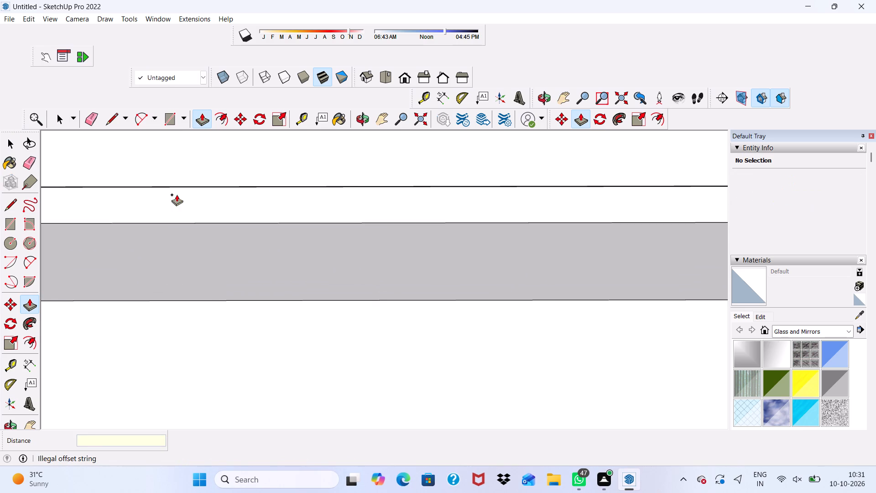
{"action": "type", "text": "10'"}
{"action": "key", "text": "Return"}
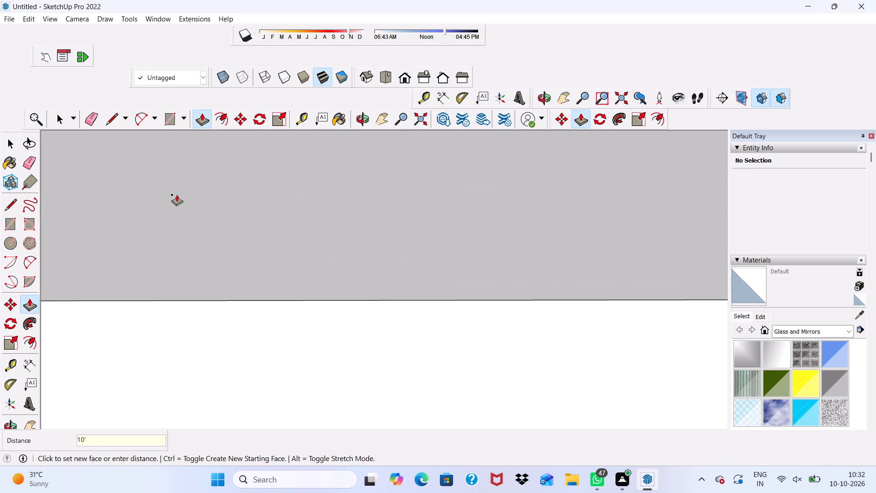
Examine the room and its raised partition walls from several angles and distances.
{"action": "scroll", "coordinate": [203, 238], "scroll_direction": "down", "scroll_amount": 15}
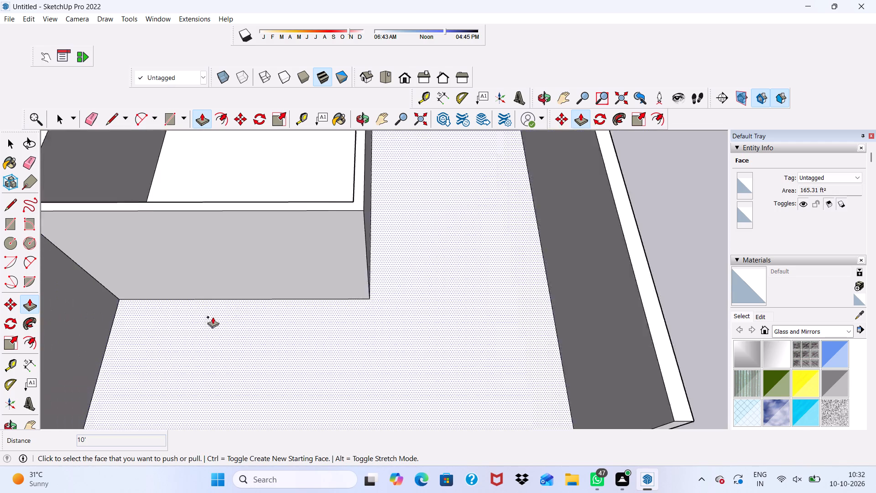
{"action": "scroll", "coordinate": [213, 317], "scroll_direction": "down", "scroll_amount": 9}
{"action": "middle_click_drag", "start_coordinate": [240, 325], "coordinate": [148, 180]}
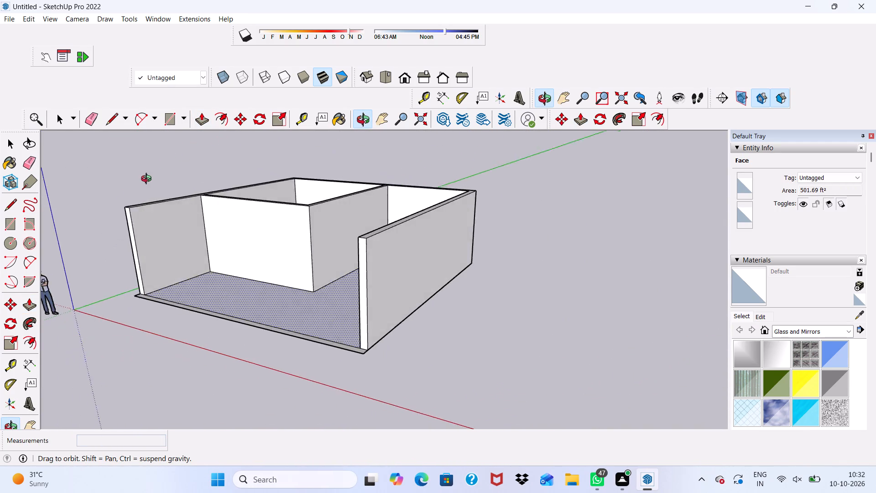
{"action": "middle_click_drag", "start_coordinate": [148, 180], "coordinate": [255, 229]}
{"action": "scroll", "coordinate": [471, 207], "scroll_direction": "up", "scroll_amount": 1}
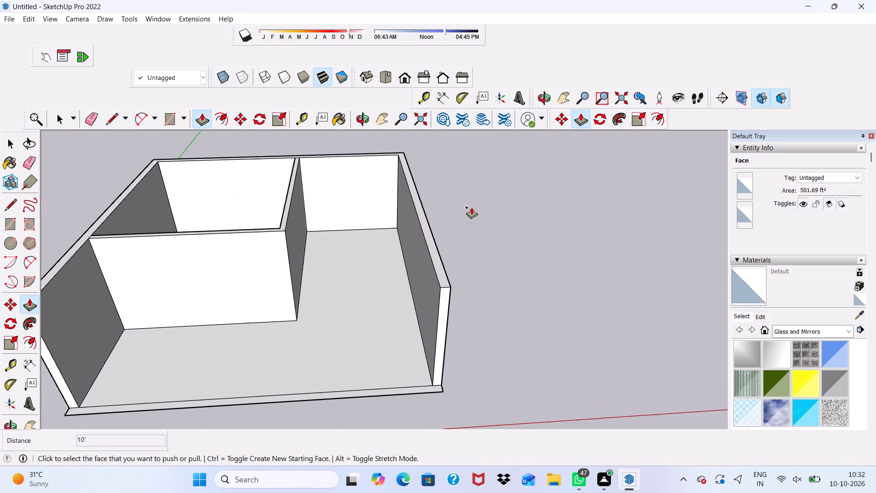
{"action": "scroll", "coordinate": [471, 207], "scroll_direction": "down", "scroll_amount": 1}
{"action": "key", "text": "space"}
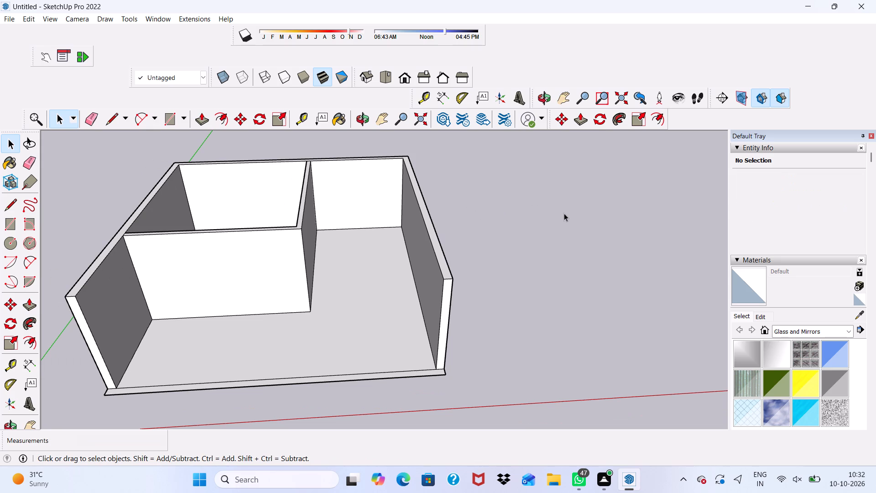
{"action": "scroll", "coordinate": [567, 230], "scroll_direction": "down", "scroll_amount": 3}
{"action": "scroll", "coordinate": [546, 351], "scroll_direction": "down", "scroll_amount": 3}
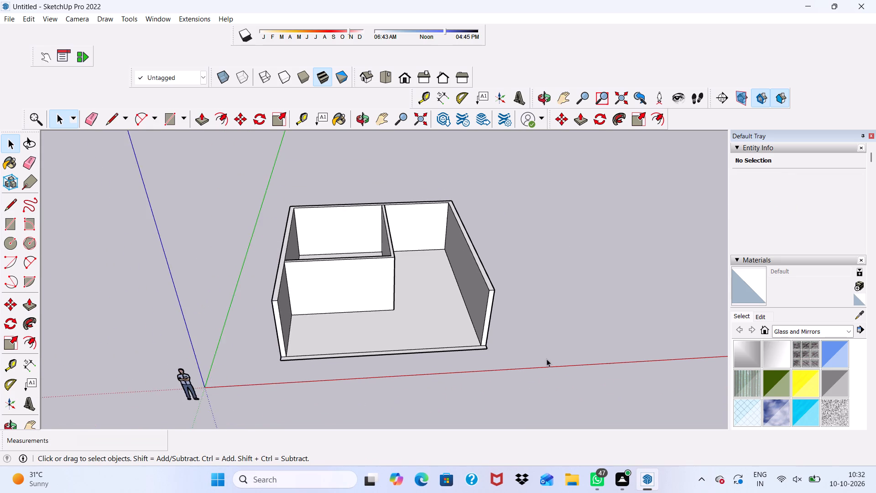
{"action": "scroll", "coordinate": [547, 359], "scroll_direction": "down", "scroll_amount": 2}
{"action": "scroll", "coordinate": [500, 372], "scroll_direction": "down", "scroll_amount": 1}
{"action": "scroll", "coordinate": [448, 393], "scroll_direction": "down", "scroll_amount": 3}
{"action": "middle_click_drag", "start_coordinate": [447, 393], "coordinate": [427, 373]}
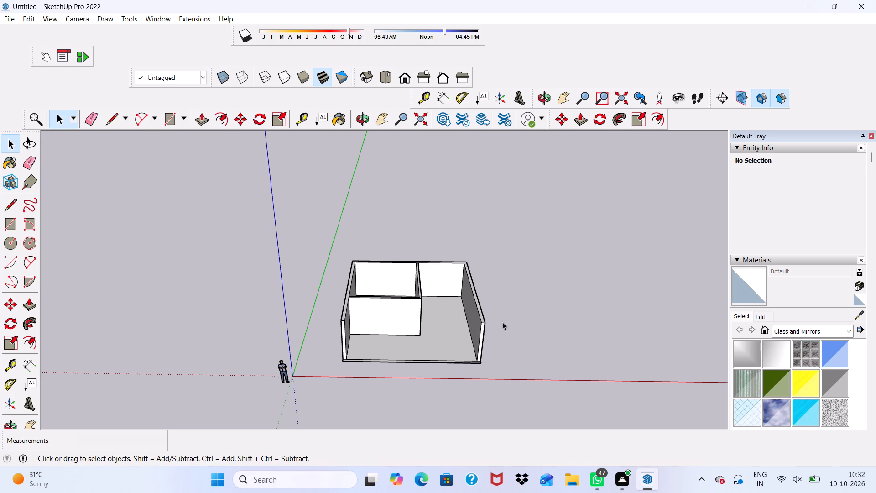
Draw a 30' by 29' 3" rectangle over the wall tops, from the back outer corner to the diagonally opposite front corner.
{"action": "left_click_drag", "start_coordinate": [166, 117], "coordinate": [178, 129]}
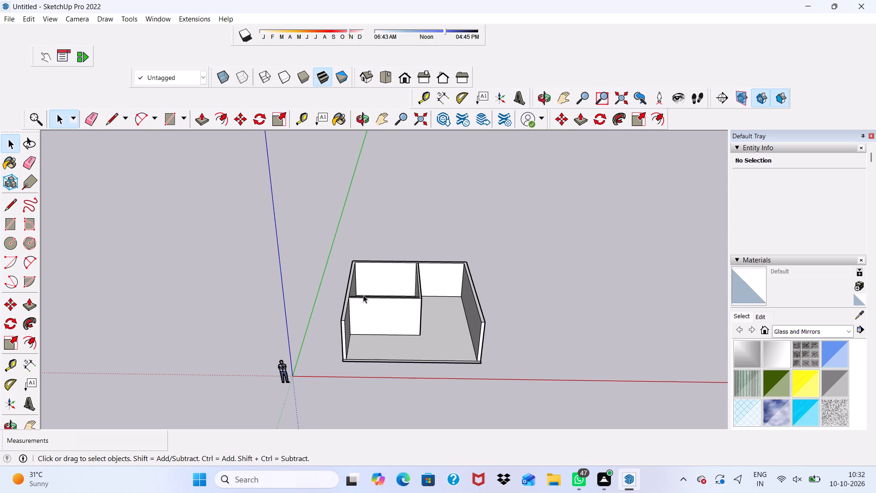
{"action": "scroll", "coordinate": [363, 295], "scroll_direction": "up", "scroll_amount": 4}
{"action": "scroll", "coordinate": [352, 269], "scroll_direction": "down", "scroll_amount": 7}
{"action": "middle_click_drag", "start_coordinate": [384, 247], "coordinate": [378, 309]}
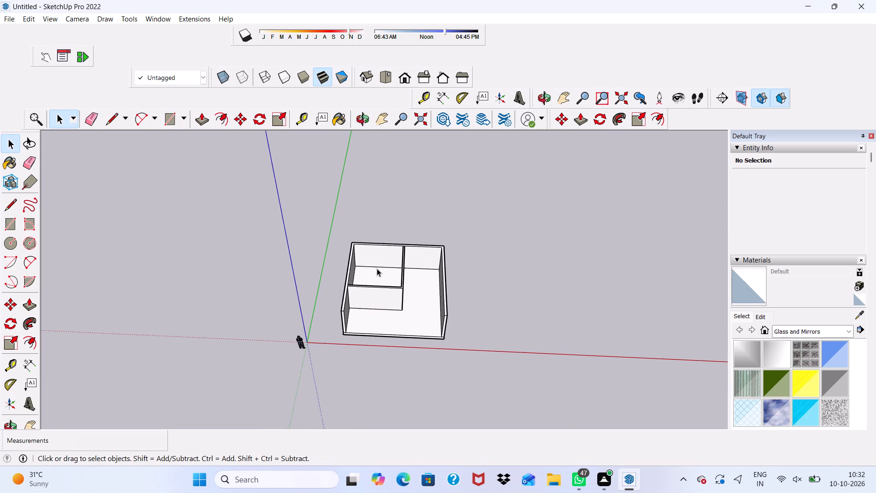
{"action": "left_click", "coordinate": [166, 123]}
{"action": "scroll", "coordinate": [361, 277], "scroll_direction": "up", "scroll_amount": 2}
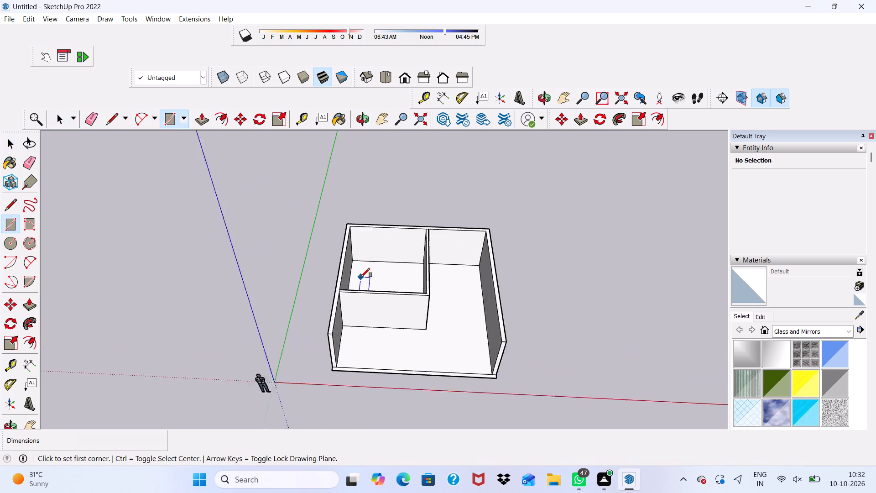
{"action": "scroll", "coordinate": [361, 277], "scroll_direction": "up", "scroll_amount": 3}
{"action": "scroll", "coordinate": [354, 222], "scroll_direction": "up", "scroll_amount": 16}
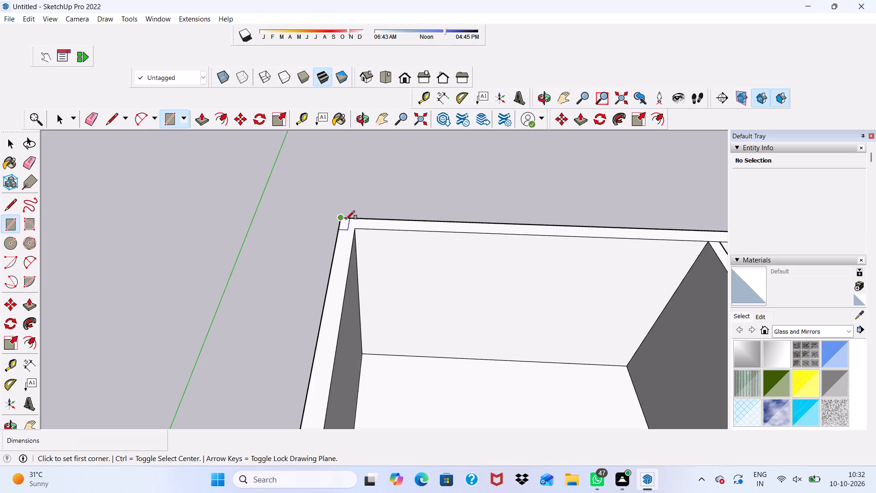
{"action": "left_click", "coordinate": [346, 220]}
{"action": "scroll", "coordinate": [341, 221], "scroll_direction": "down", "scroll_amount": 18}
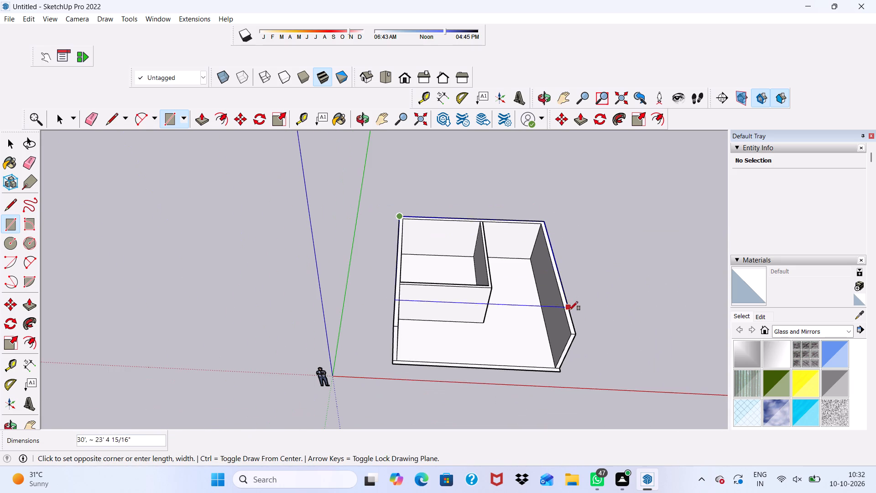
{"action": "double_click", "coordinate": [576, 333]}
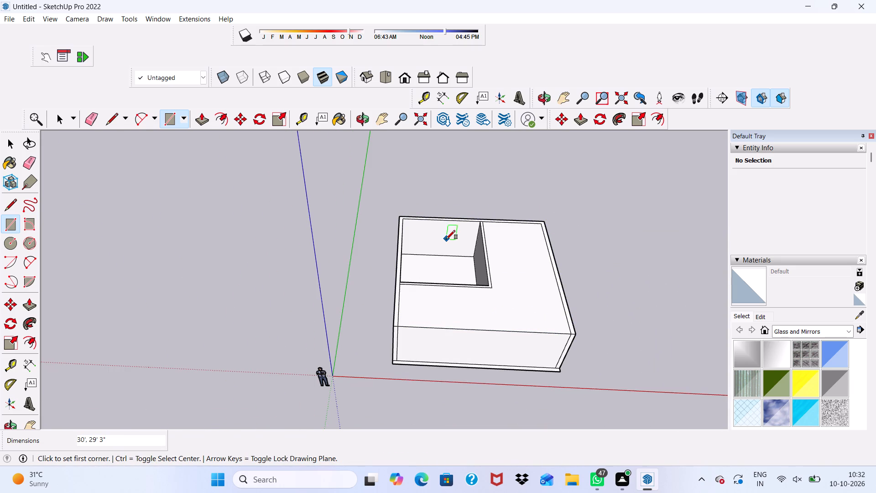
Draw a rectangle about 18' 9" by 16' 6" over the partitioned corner room to close its open top.
{"action": "scroll", "coordinate": [486, 208], "scroll_direction": "up", "scroll_amount": 13}
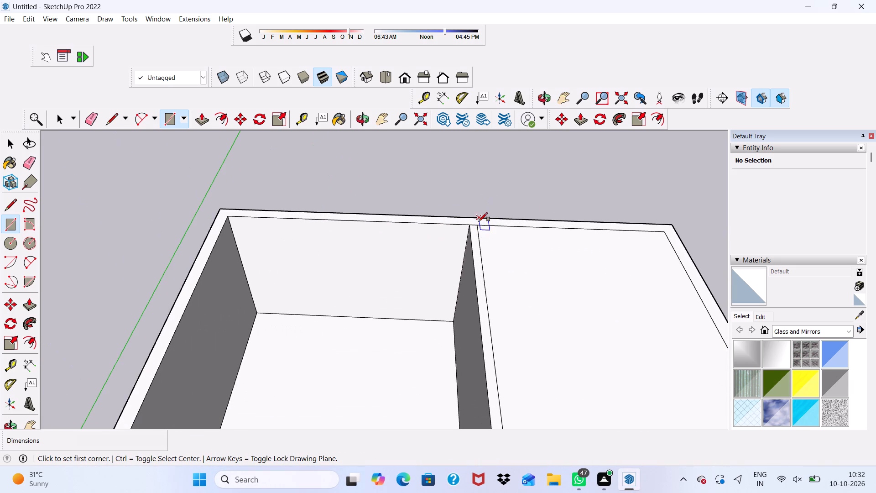
{"action": "left_click", "coordinate": [479, 224]}
{"action": "scroll", "coordinate": [351, 220], "scroll_direction": "down", "scroll_amount": 6}
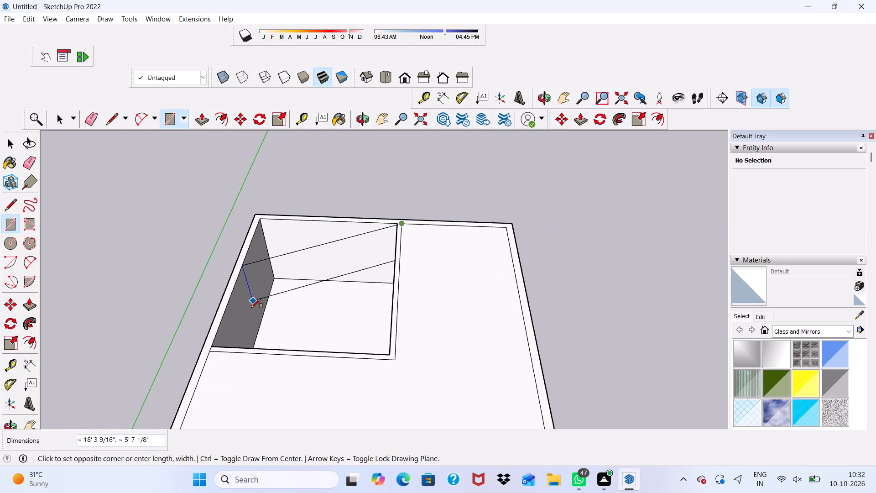
{"action": "scroll", "coordinate": [234, 212], "scroll_direction": "up", "scroll_amount": 3}
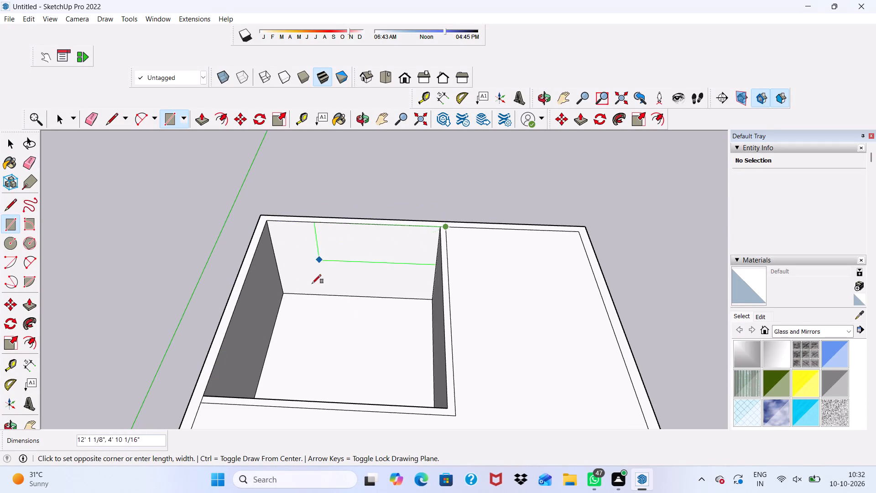
{"action": "left_click", "coordinate": [202, 401]}
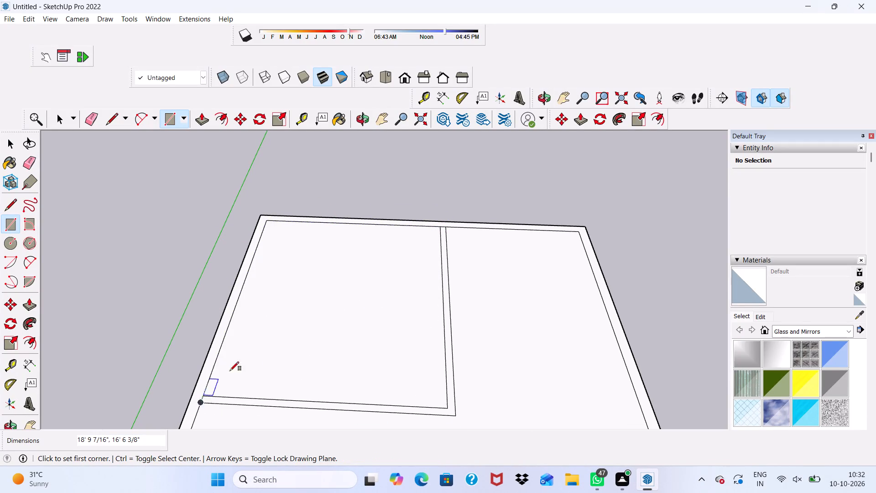
Delete the vertical face closing the front of the room between the two side walls.
{"action": "scroll", "coordinate": [361, 294], "scroll_direction": "down", "scroll_amount": 6}
{"action": "scroll", "coordinate": [475, 223], "scroll_direction": "down", "scroll_amount": 6}
{"action": "middle_click_drag", "start_coordinate": [421, 341], "coordinate": [399, 157]}
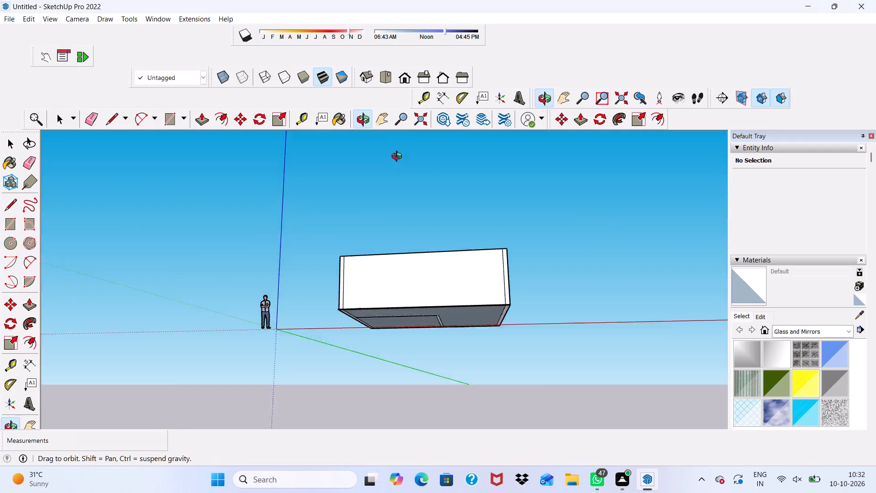
{"action": "middle_click_drag", "start_coordinate": [399, 157], "coordinate": [401, 191]}
{"action": "scroll", "coordinate": [412, 194], "scroll_direction": "up", "scroll_amount": 1}
{"action": "key", "text": "space"}
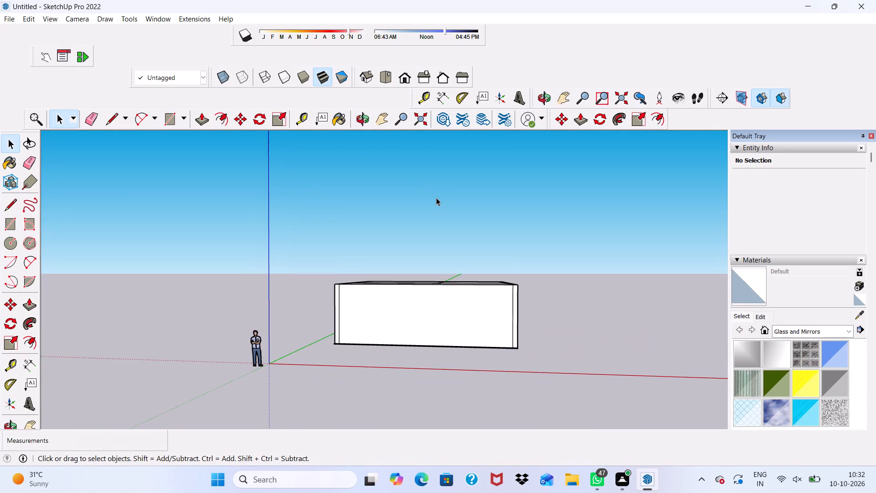
{"action": "left_click", "coordinate": [457, 323]}
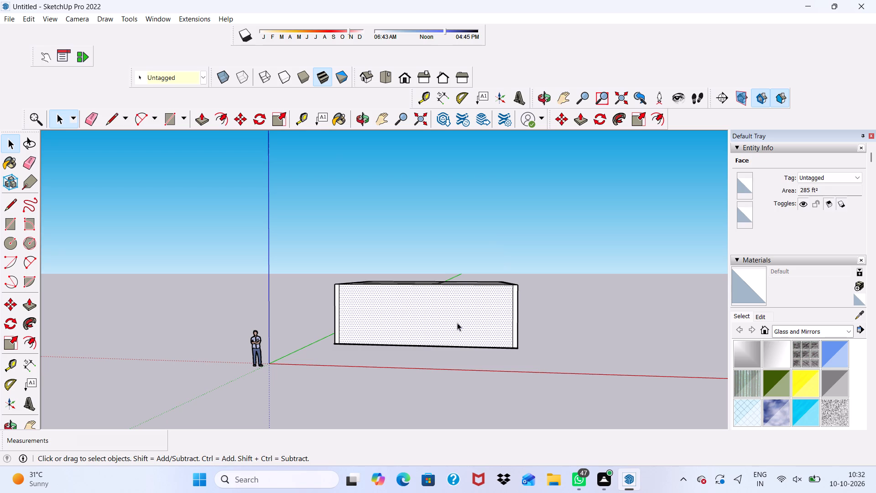
{"action": "key", "text": "Delete"}
Examine the open-fronted room's interior, partition walls and top cover from several angles and distances.
{"action": "scroll", "coordinate": [457, 323], "scroll_direction": "up", "scroll_amount": 1}
{"action": "scroll", "coordinate": [389, 344], "scroll_direction": "up", "scroll_amount": 3}
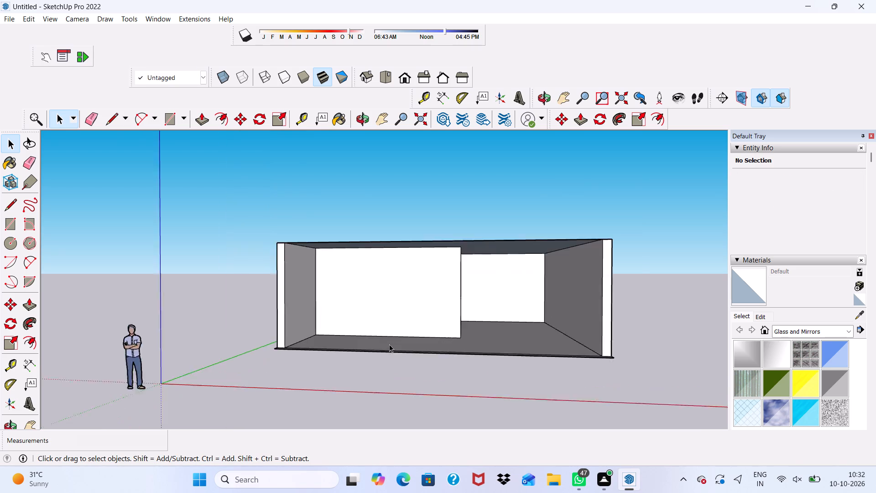
{"action": "scroll", "coordinate": [389, 344], "scroll_direction": "up", "scroll_amount": 2}
{"action": "scroll", "coordinate": [390, 325], "scroll_direction": "down", "scroll_amount": 6}
{"action": "middle_click_drag", "start_coordinate": [431, 319], "coordinate": [535, 285]}
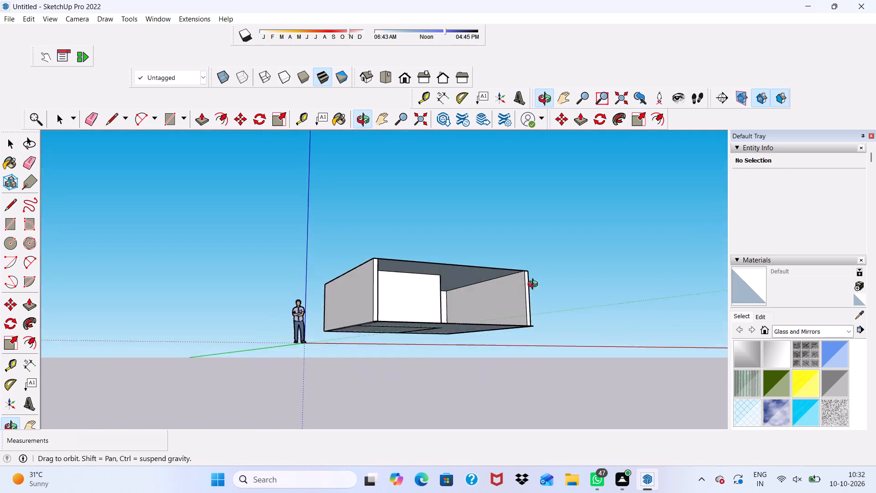
{"action": "middle_click_drag", "start_coordinate": [535, 285], "coordinate": [442, 372]}
{"action": "scroll", "coordinate": [440, 372], "scroll_direction": "up", "scroll_amount": 11}
{"action": "scroll", "coordinate": [393, 362], "scroll_direction": "down", "scroll_amount": 6}
{"action": "middle_click_drag", "start_coordinate": [386, 352], "coordinate": [394, 318]}
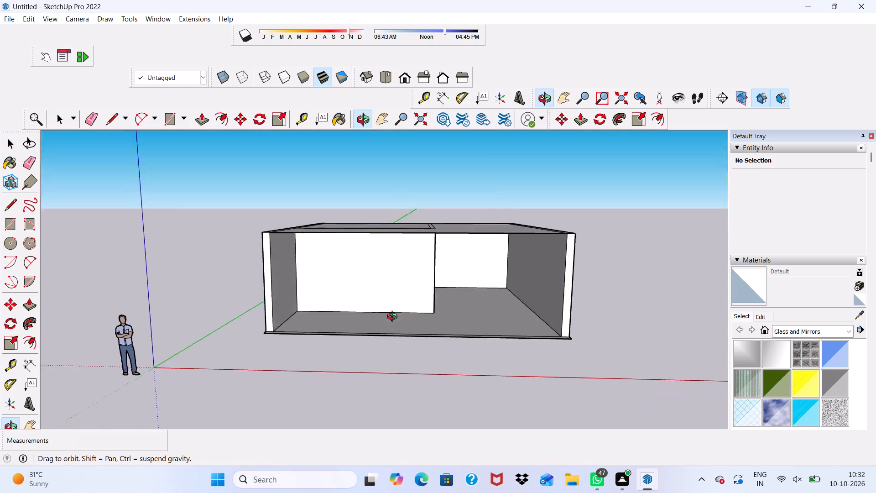
{"action": "middle_click_drag", "start_coordinate": [394, 318], "coordinate": [389, 295]}
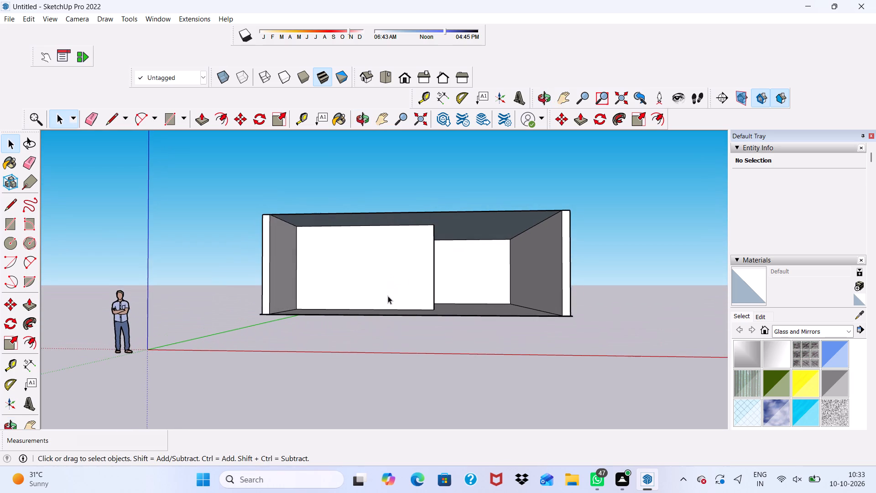
{"action": "scroll", "coordinate": [392, 298], "scroll_direction": "down", "scroll_amount": 4}
{"action": "scroll", "coordinate": [449, 287], "scroll_direction": "down", "scroll_amount": 1}
{"action": "middle_click_drag", "start_coordinate": [449, 287], "coordinate": [417, 430]}
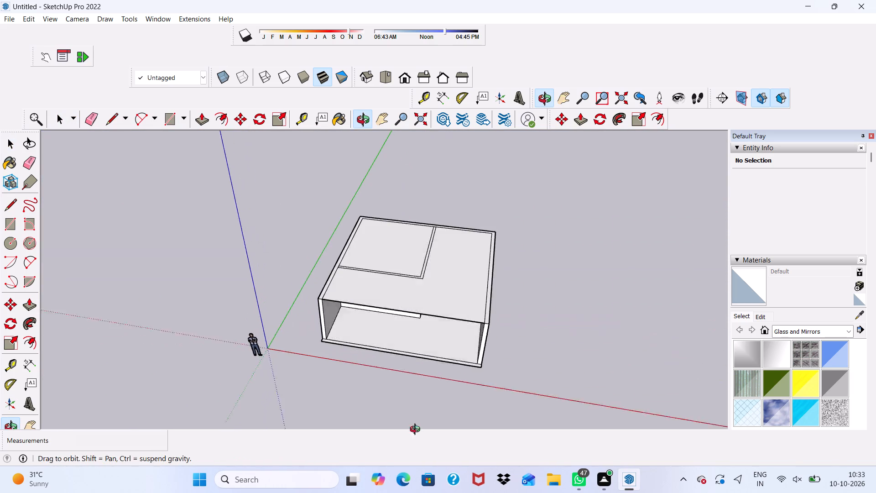
{"action": "middle_click_drag", "start_coordinate": [417, 430], "coordinate": [401, 457]}
{"action": "scroll", "coordinate": [409, 290], "scroll_direction": "up", "scroll_amount": 6}
{"action": "scroll", "coordinate": [326, 378], "scroll_direction": "up", "scroll_amount": 5}
Select the narrow floor strip along the open front and inspect the room from above and from the front.
{"action": "left_click", "coordinate": [210, 379]}
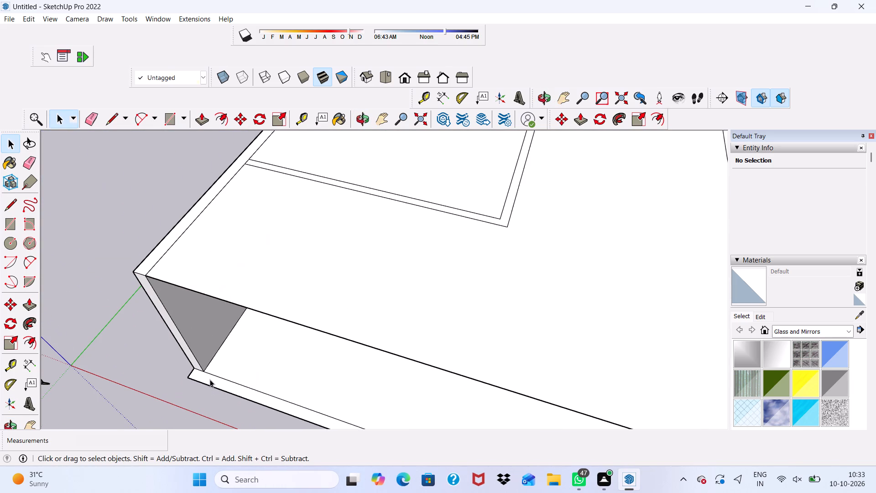
{"action": "scroll", "coordinate": [243, 353], "scroll_direction": "down", "scroll_amount": 8}
{"action": "middle_click_drag", "start_coordinate": [281, 337], "coordinate": [392, 250]}
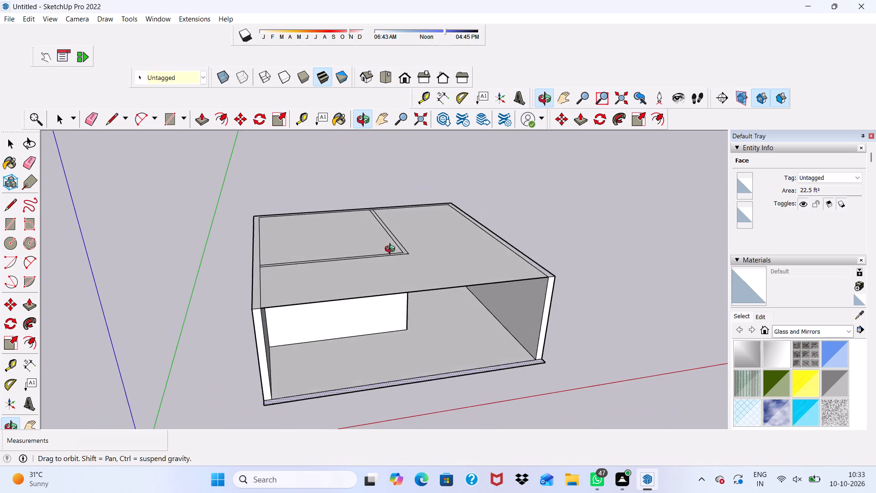
{"action": "middle_click_drag", "start_coordinate": [392, 250], "coordinate": [339, 298]}
{"action": "scroll", "coordinate": [351, 299], "scroll_direction": "down", "scroll_amount": 5}
{"action": "scroll", "coordinate": [343, 373], "scroll_direction": "up", "scroll_amount": 4}
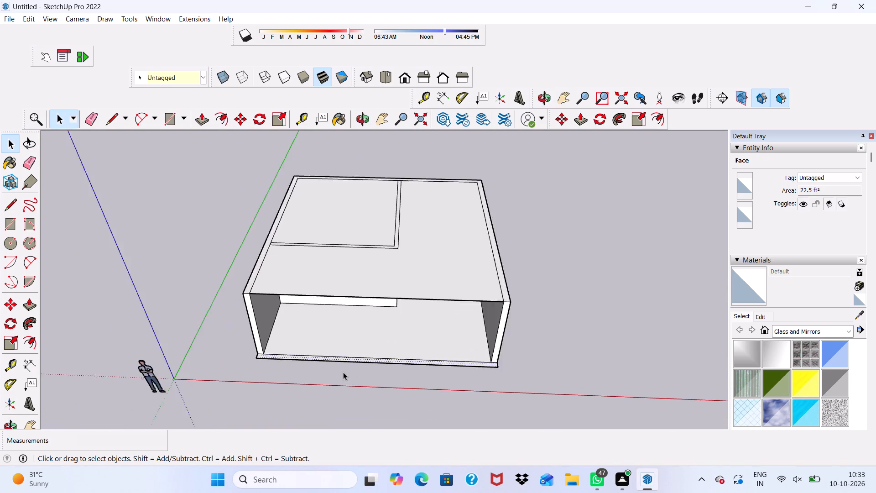
{"action": "scroll", "coordinate": [343, 372], "scroll_direction": "up", "scroll_amount": 2}
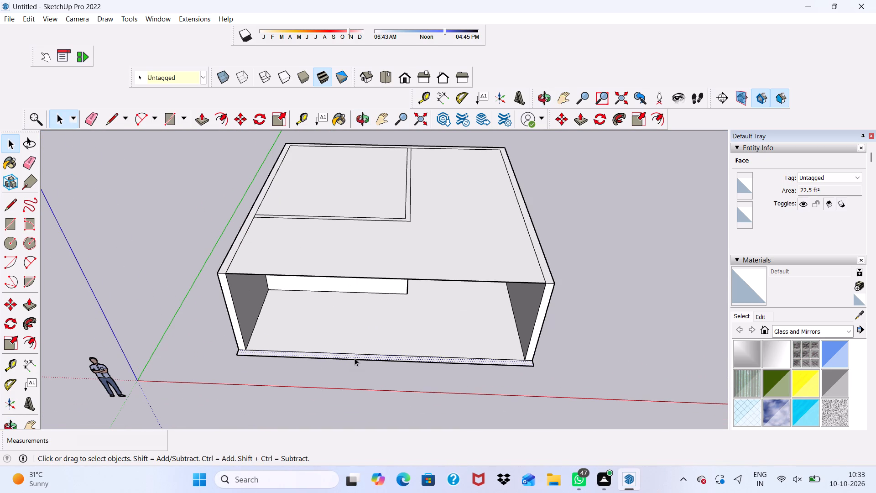
{"action": "scroll", "coordinate": [382, 346], "scroll_direction": "down", "scroll_amount": 4}
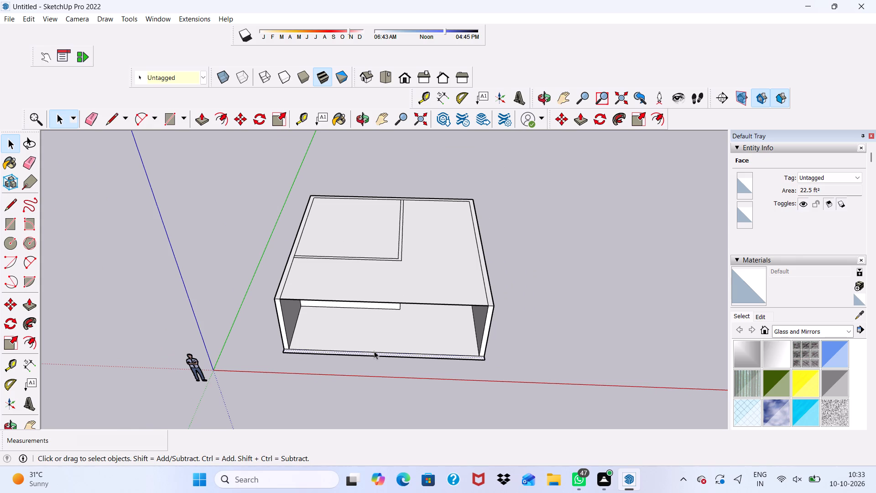
{"action": "scroll", "coordinate": [374, 351], "scroll_direction": "up", "scroll_amount": 1}
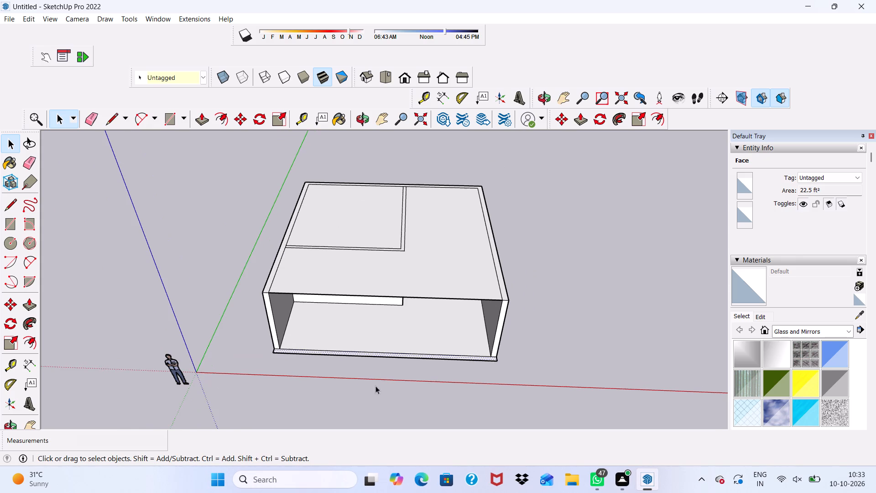
{"action": "scroll", "coordinate": [381, 409], "scroll_direction": "down", "scroll_amount": 2}
{"action": "scroll", "coordinate": [382, 407], "scroll_direction": "up", "scroll_amount": 6}
{"action": "scroll", "coordinate": [381, 392], "scroll_direction": "down", "scroll_amount": 2}
{"action": "middle_click_drag", "start_coordinate": [381, 392], "coordinate": [399, 277]}
{"action": "scroll", "coordinate": [406, 247], "scroll_direction": "up", "scroll_amount": 4}
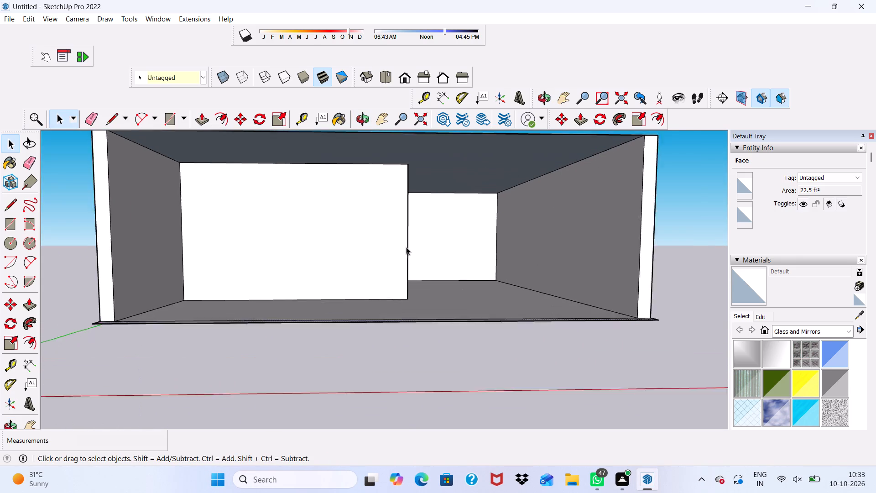
{"action": "scroll", "coordinate": [406, 247], "scroll_direction": "up", "scroll_amount": 2}
{"action": "scroll", "coordinate": [406, 253], "scroll_direction": "down", "scroll_amount": 5}
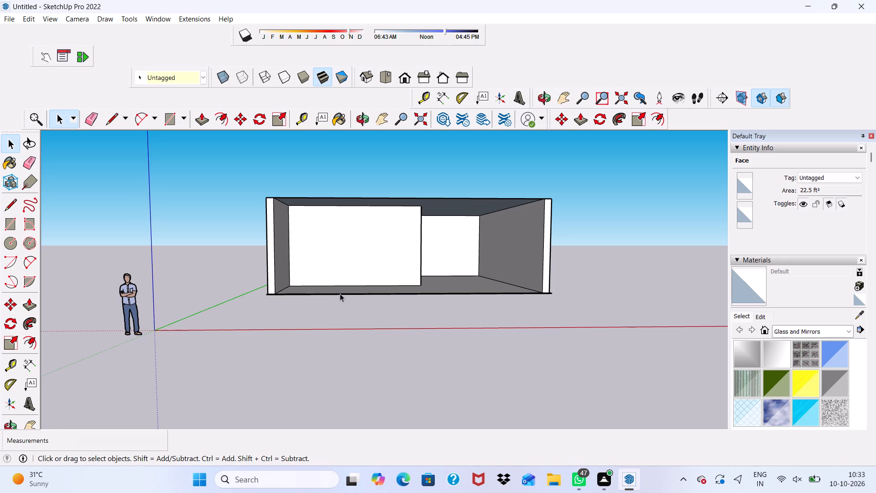
Draw an upright window rectangle about 5' 4" high by 2' 8" wide on the front-facing partition, near the green-axis side wall.
{"action": "left_click", "coordinate": [170, 121]}
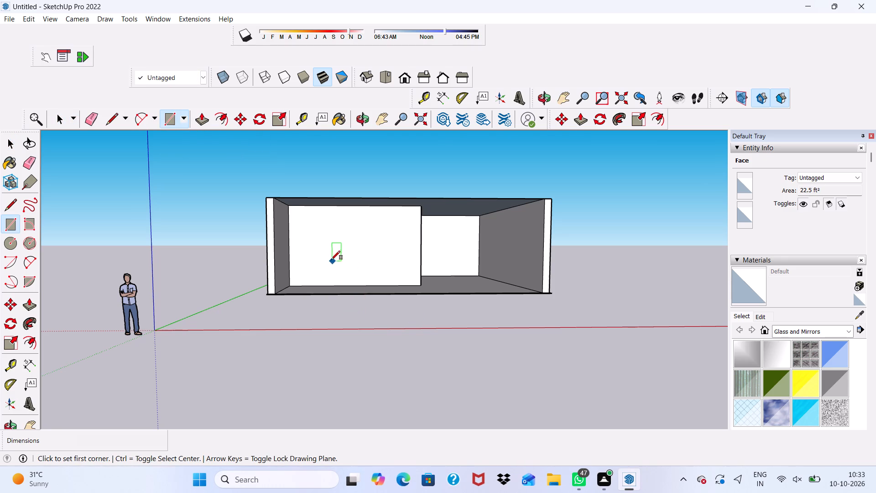
{"action": "scroll", "coordinate": [331, 260], "scroll_direction": "up", "scroll_amount": 4}
{"action": "left_click", "coordinate": [283, 260]}
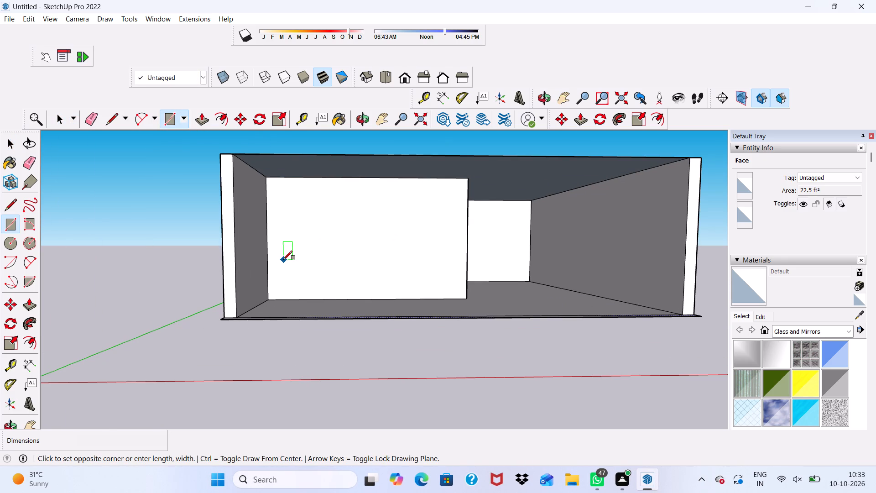
{"action": "left_click", "coordinate": [315, 194]}
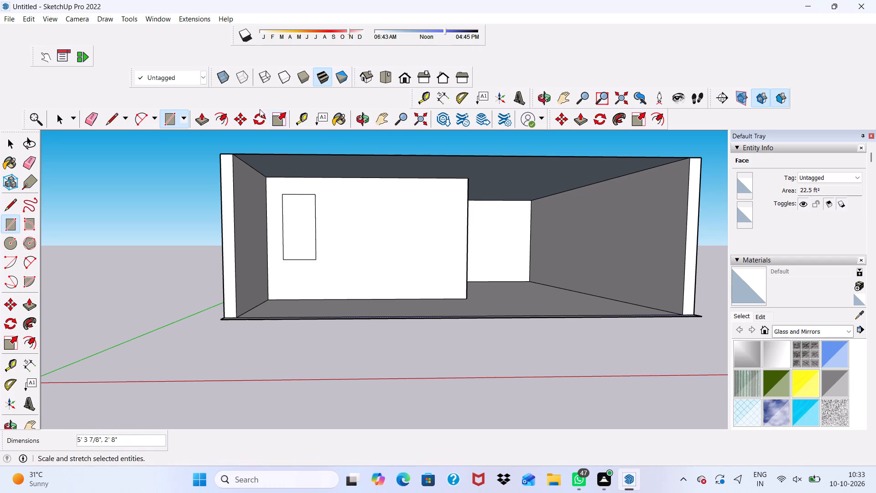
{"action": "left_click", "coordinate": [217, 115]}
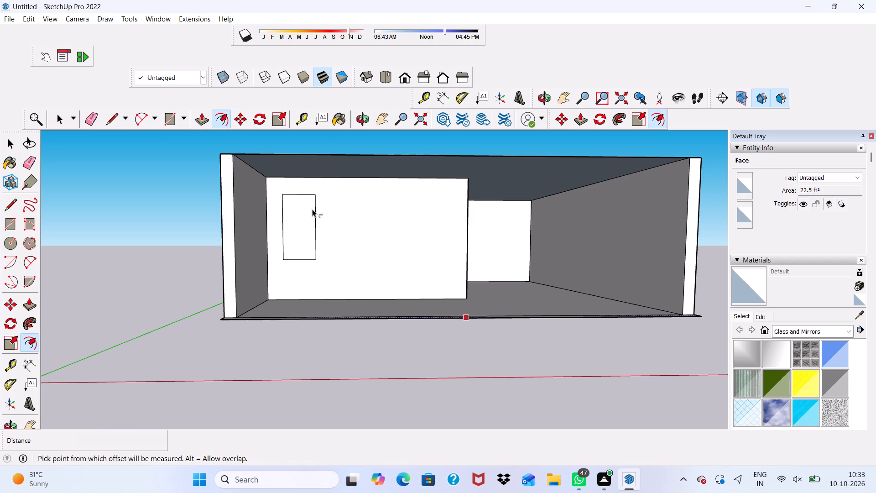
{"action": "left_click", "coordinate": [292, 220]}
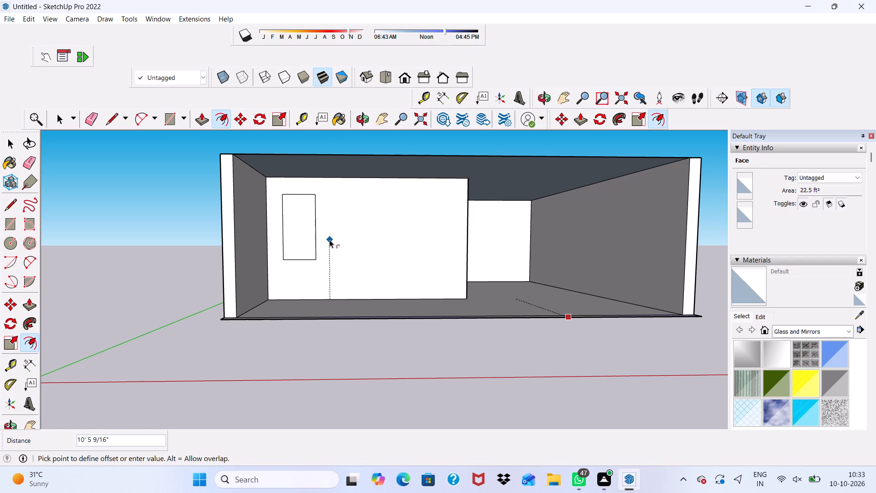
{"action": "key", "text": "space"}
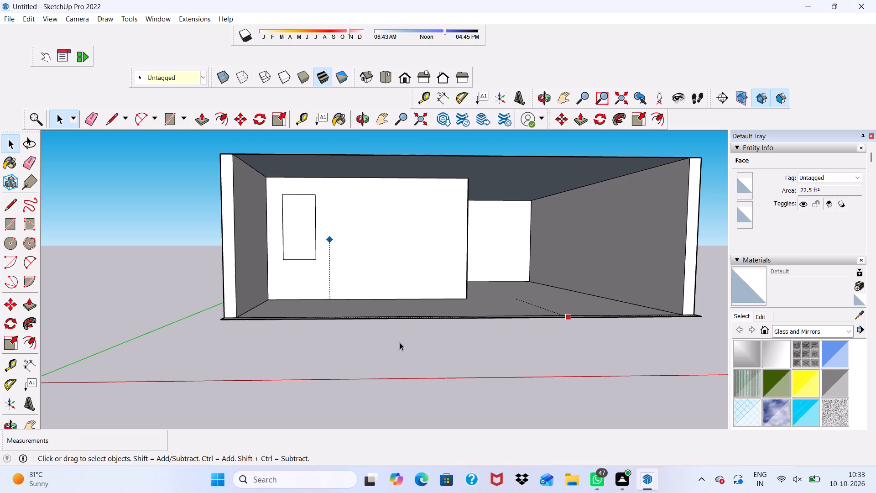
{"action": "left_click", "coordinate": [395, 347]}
Offset the upright window rectangle's outline outward by 3" to form its frame border.
{"action": "scroll", "coordinate": [270, 222], "scroll_direction": "up", "scroll_amount": 4}
{"action": "left_click", "coordinate": [314, 210]}
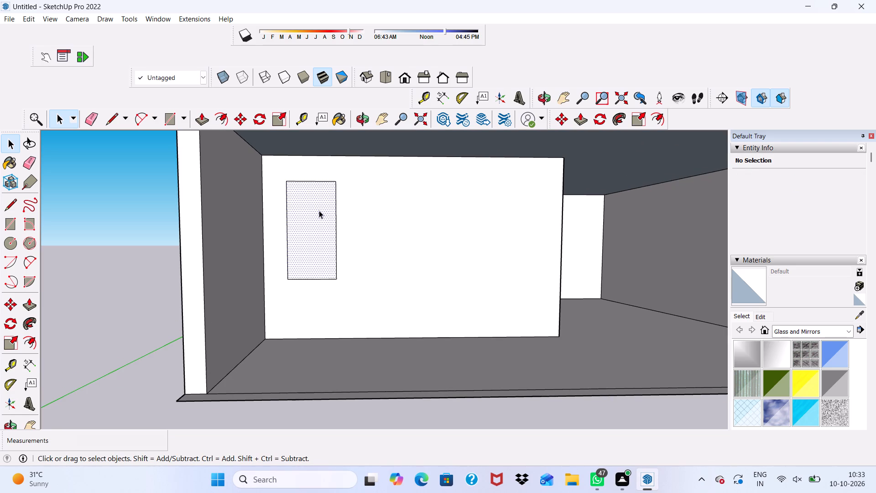
{"action": "left_click", "coordinate": [221, 119]}
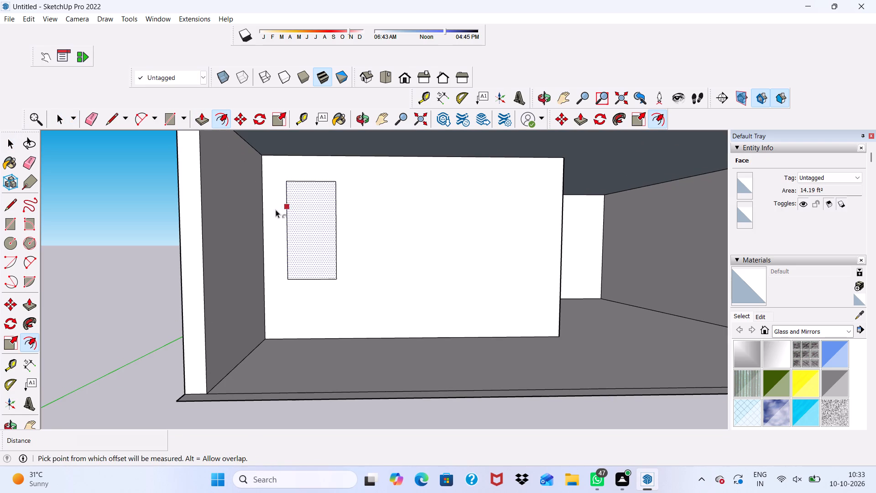
{"action": "left_click", "coordinate": [288, 216]}
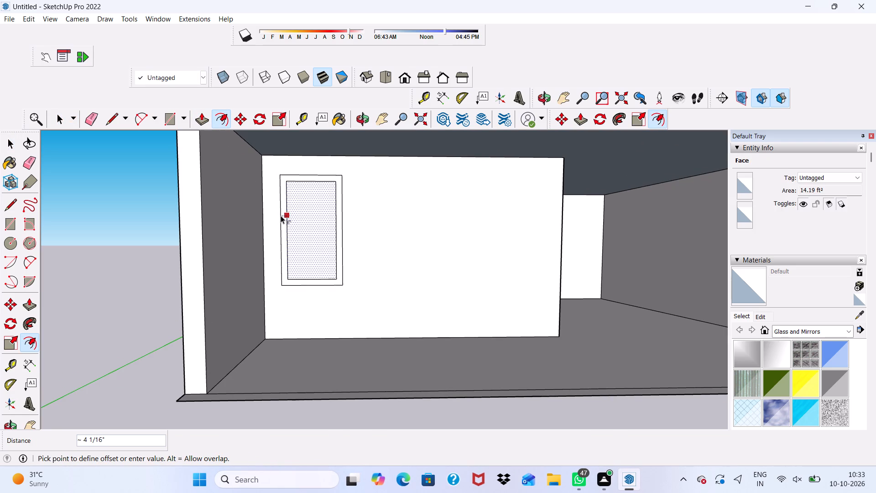
{"action": "key", "text": "3"}
{"action": "key", "text": "shift+quotedbl"}
{"action": "key", "text": "Return"}
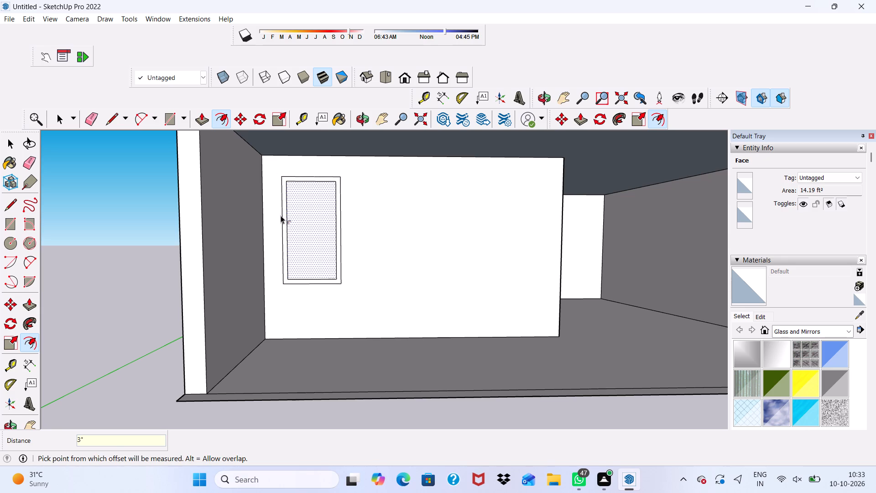
{"action": "key", "text": "Return"}
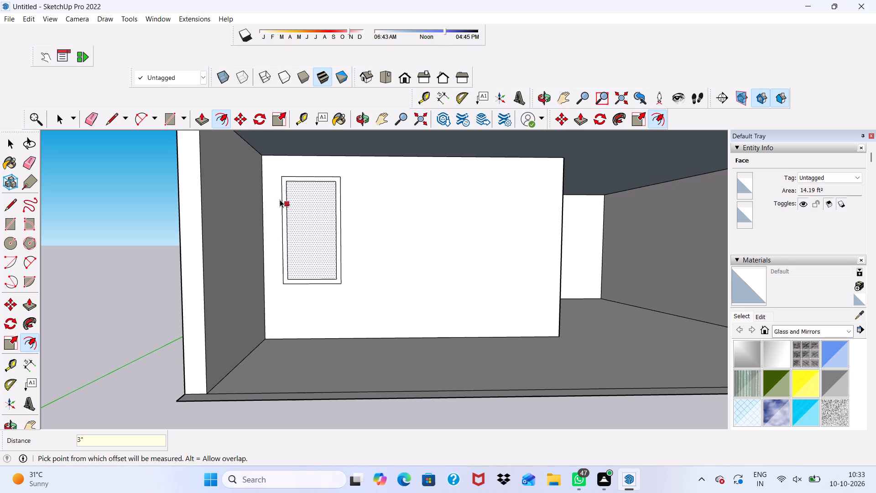
{"action": "scroll", "coordinate": [286, 217], "scroll_direction": "down", "scroll_amount": 7}
{"action": "scroll", "coordinate": [323, 226], "scroll_direction": "down", "scroll_amount": 3}
{"action": "left_click", "coordinate": [569, 231]}
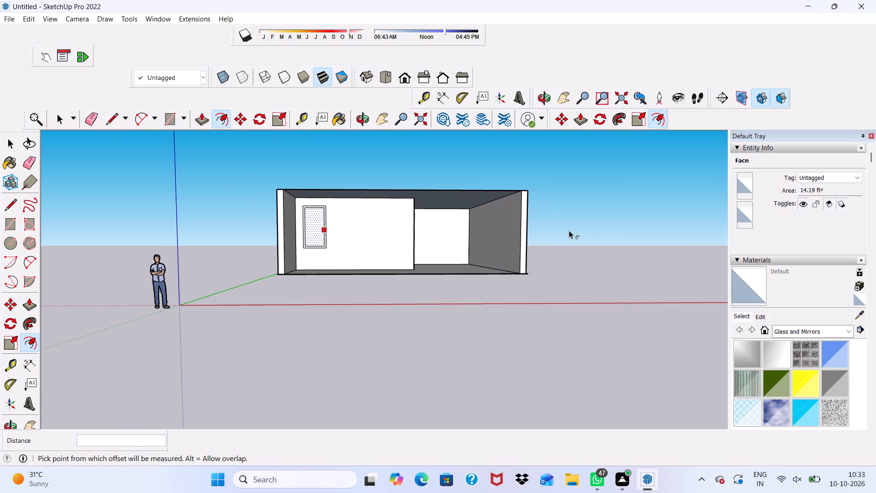
{"action": "key", "text": "space"}
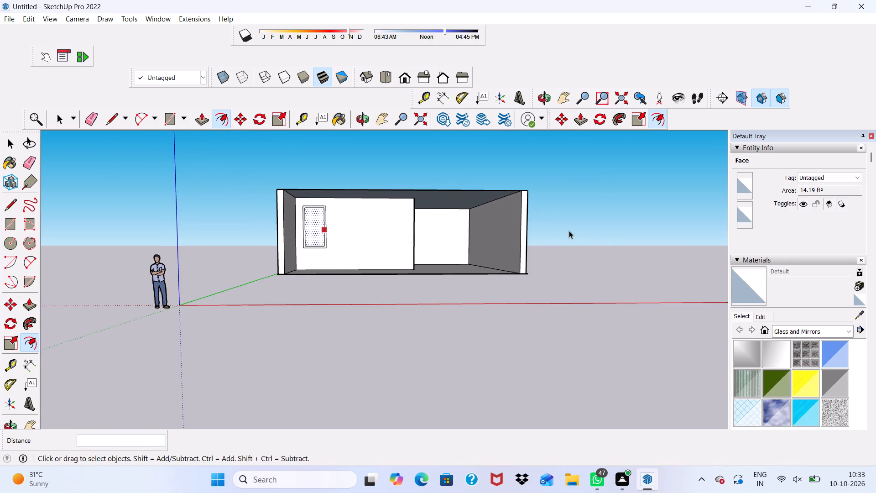
{"action": "left_click_drag", "start_coordinate": [569, 230], "coordinate": [574, 230]}
Draw a second window rectangle about 8' 2" wide by 5' 7" high on the same partition, beside the narrow window.
{"action": "scroll", "coordinate": [338, 198], "scroll_direction": "up", "scroll_amount": 6}
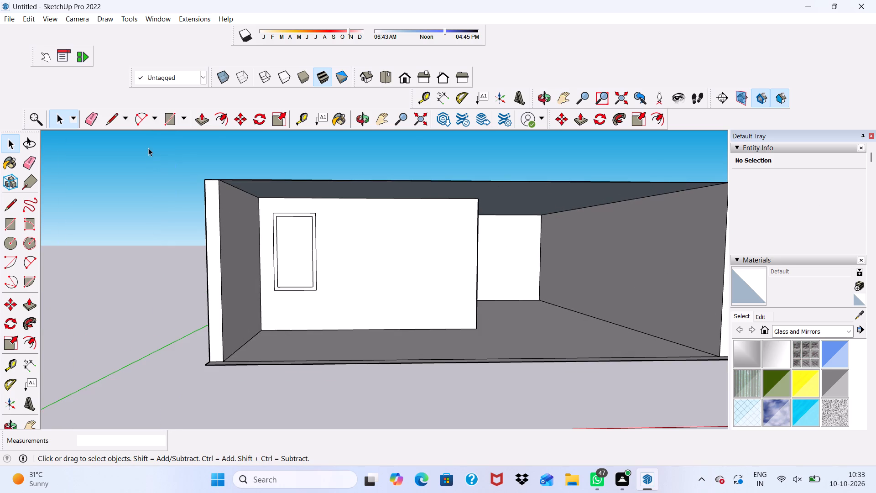
{"action": "left_click", "coordinate": [170, 112]}
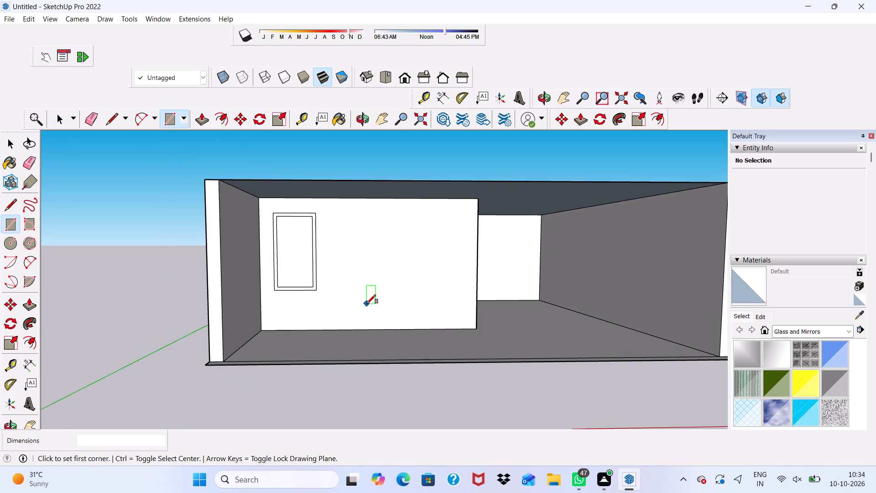
{"action": "scroll", "coordinate": [356, 214], "scroll_direction": "up", "scroll_amount": 5}
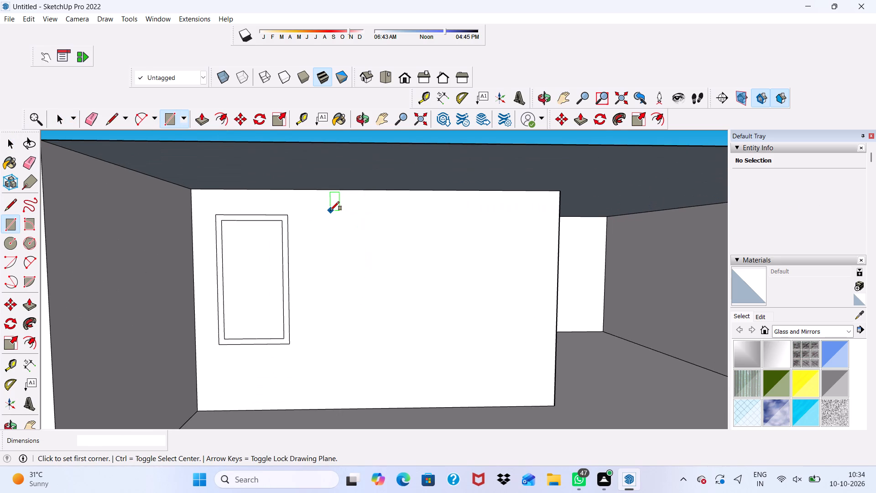
{"action": "left_click", "coordinate": [332, 215]}
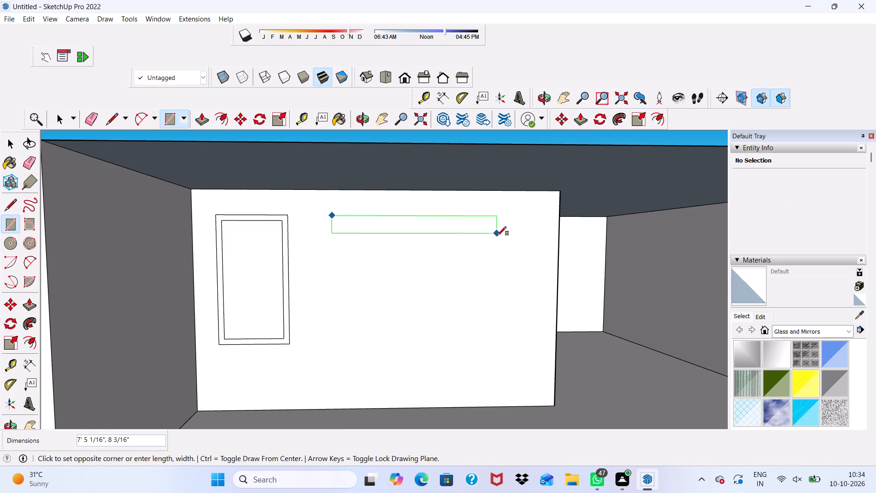
{"action": "double_click", "coordinate": [509, 338]}
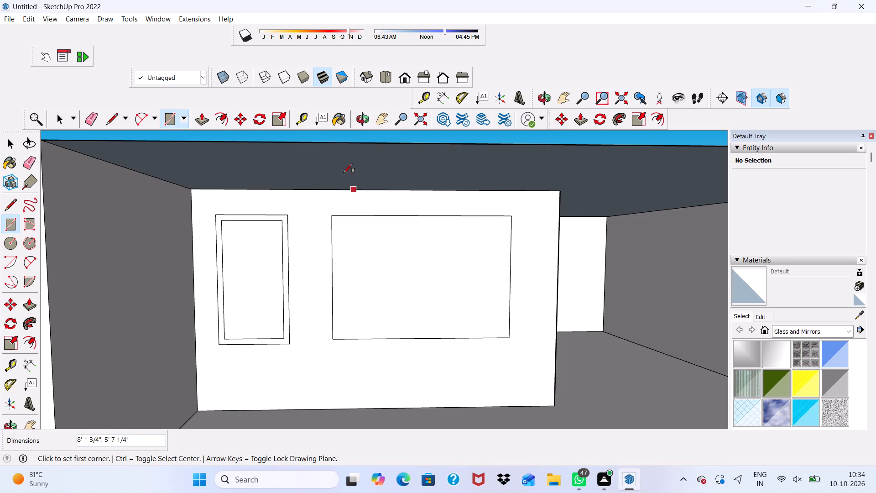
Offset the wide window rectangle's outline outward by 3" to form its frame border.
{"action": "left_click", "coordinate": [220, 118]}
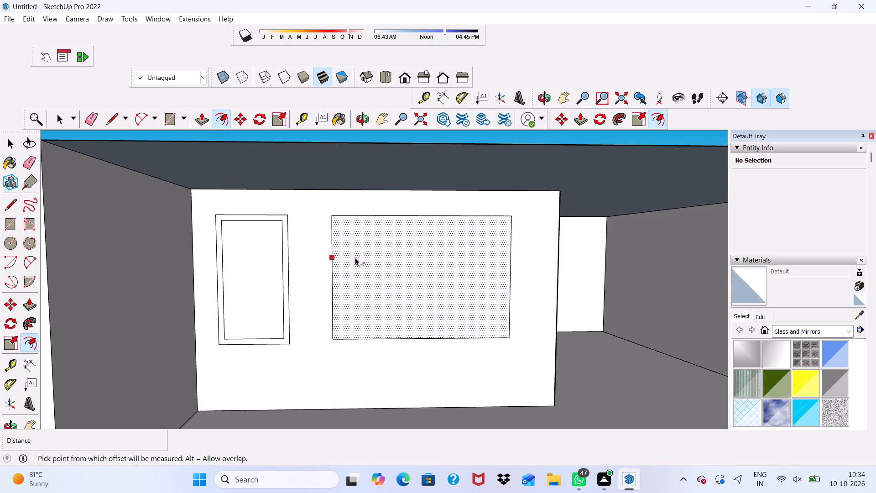
{"action": "left_click", "coordinate": [355, 257]}
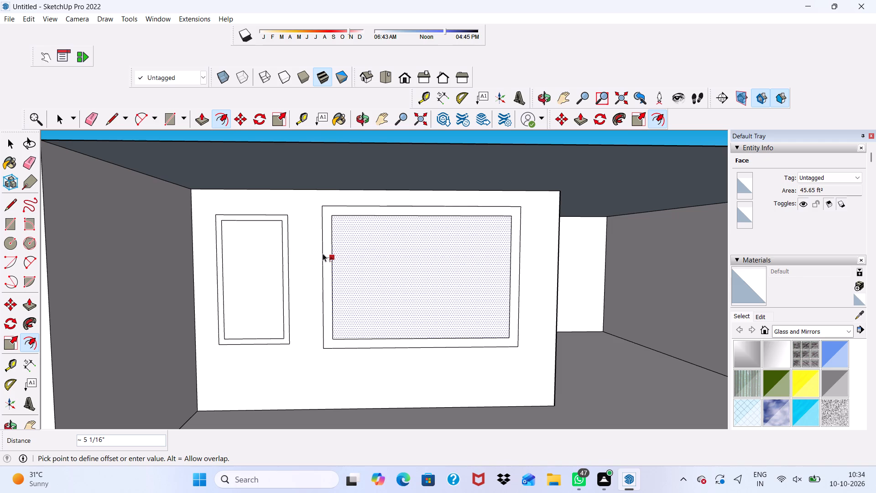
{"action": "key", "text": "3"}
{"action": "key", "text": "shift+quotedbl"}
{"action": "key", "text": "Return"}
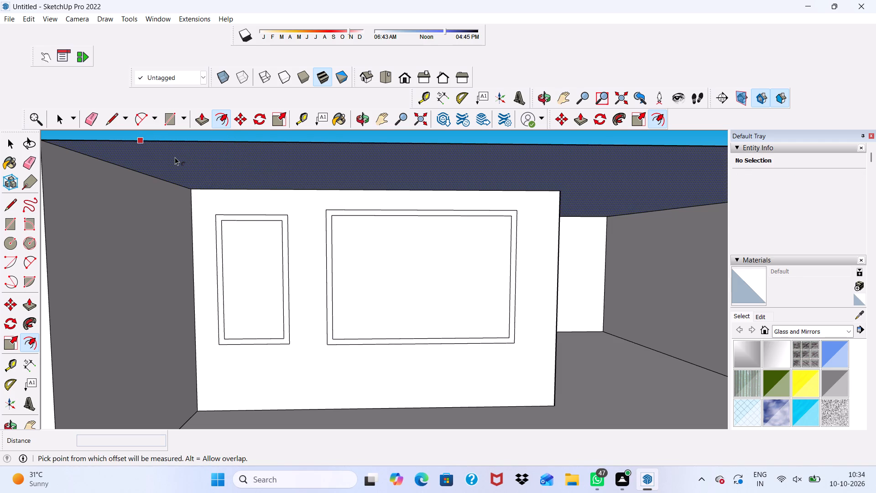
Draw a vertical mullion rectangle about 4" wide spanning the full 5' 7" height of the wide window's inner opening, nearer the narrow window.
{"action": "left_click", "coordinate": [170, 119]}
{"action": "scroll", "coordinate": [368, 204], "scroll_direction": "up", "scroll_amount": 3}
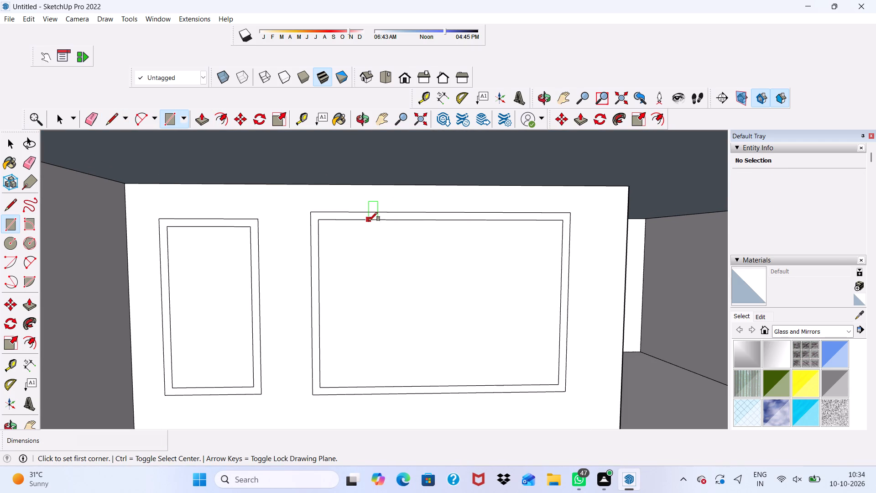
{"action": "left_click", "coordinate": [369, 221]}
{"action": "scroll", "coordinate": [374, 220], "scroll_direction": "down", "scroll_amount": 5}
{"action": "scroll", "coordinate": [419, 243], "scroll_direction": "down", "scroll_amount": 4}
{"action": "scroll", "coordinate": [406, 305], "scroll_direction": "up", "scroll_amount": 6}
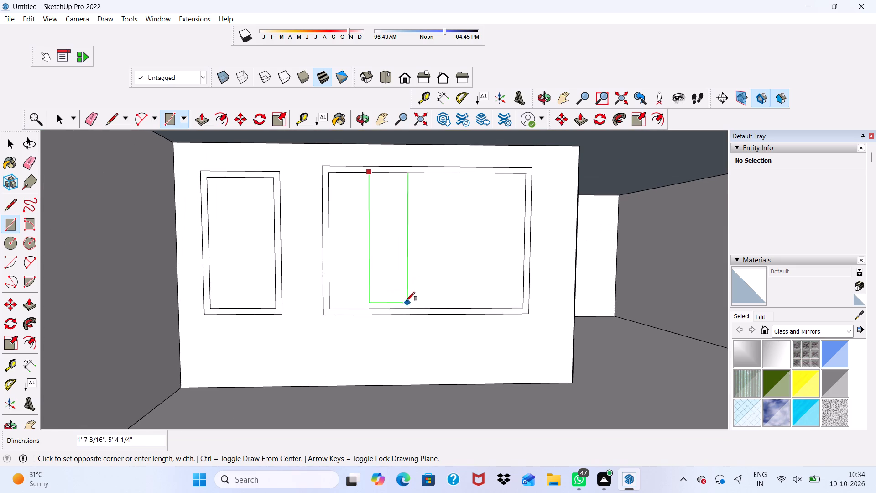
{"action": "left_click", "coordinate": [377, 309]}
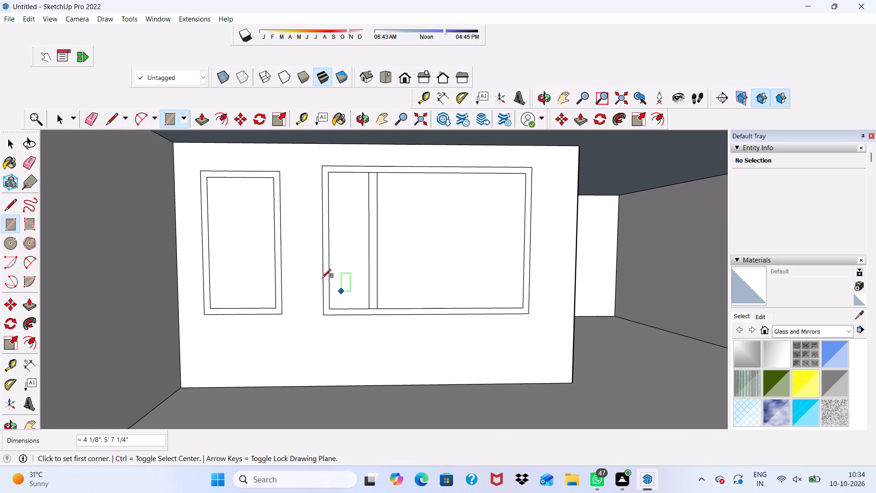
Erase the short edges at the mullion's bottom and top ends so it merges with the wide window's frame.
{"action": "left_click", "coordinate": [93, 115]}
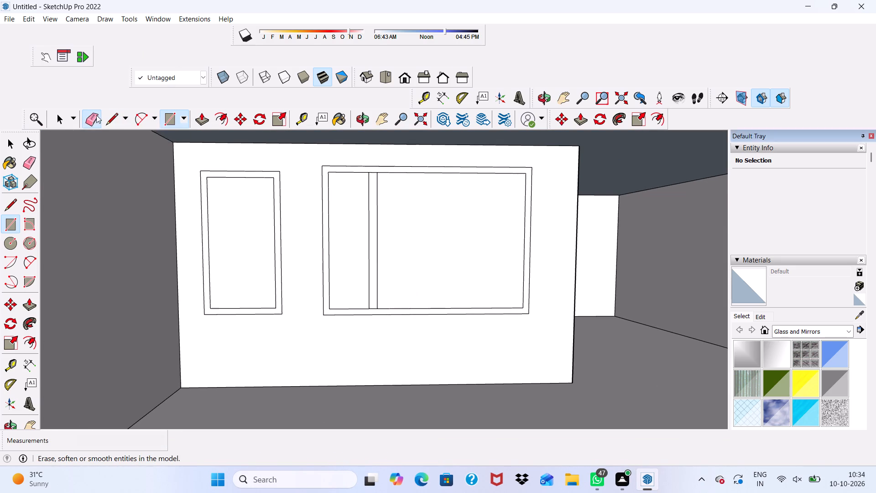
{"action": "scroll", "coordinate": [393, 279], "scroll_direction": "up", "scroll_amount": 6}
{"action": "scroll", "coordinate": [360, 300], "scroll_direction": "up", "scroll_amount": 7}
{"action": "left_click_drag", "start_coordinate": [355, 339], "coordinate": [359, 356]}
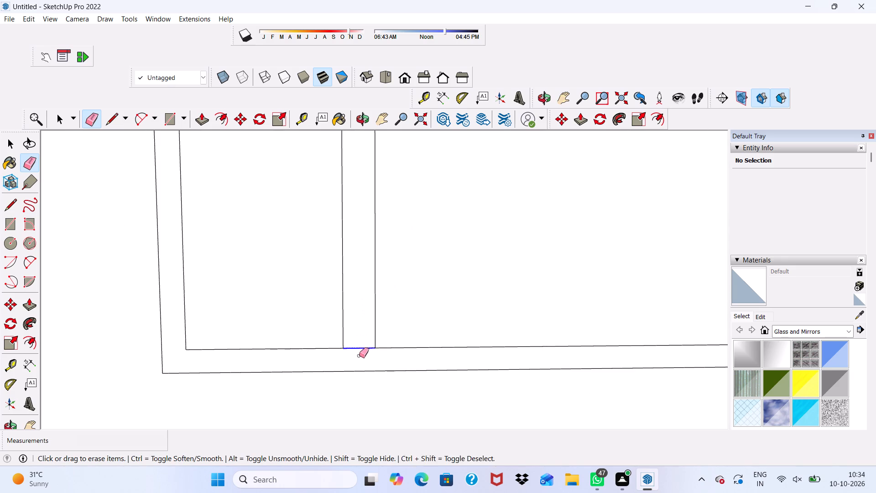
{"action": "left_click_drag", "start_coordinate": [359, 356], "coordinate": [360, 352]}
{"action": "scroll", "coordinate": [365, 315], "scroll_direction": "down", "scroll_amount": 20}
{"action": "scroll", "coordinate": [365, 315], "scroll_direction": "down", "scroll_amount": 1}
{"action": "scroll", "coordinate": [389, 267], "scroll_direction": "up", "scroll_amount": 17}
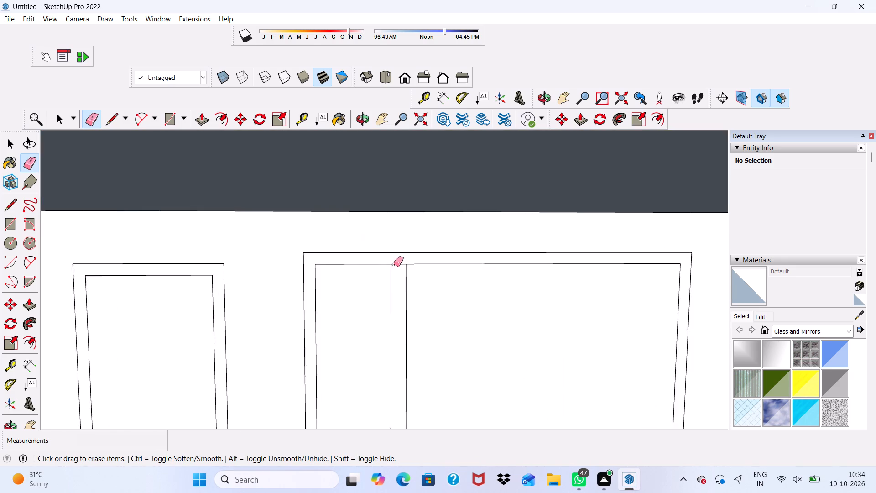
{"action": "scroll", "coordinate": [395, 264], "scroll_direction": "up", "scroll_amount": 3}
{"action": "left_click_drag", "start_coordinate": [400, 262], "coordinate": [399, 278]}
{"action": "key", "text": "space"}
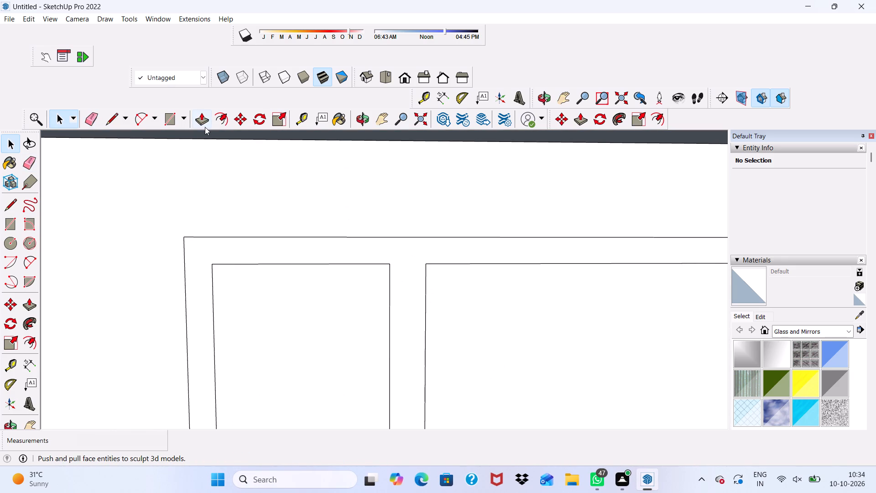
Extrude the wide window's frame and mullion face 3" out from the partition with Push/Pull.
{"action": "left_click", "coordinate": [207, 118]}
{"action": "left_click", "coordinate": [416, 288]}
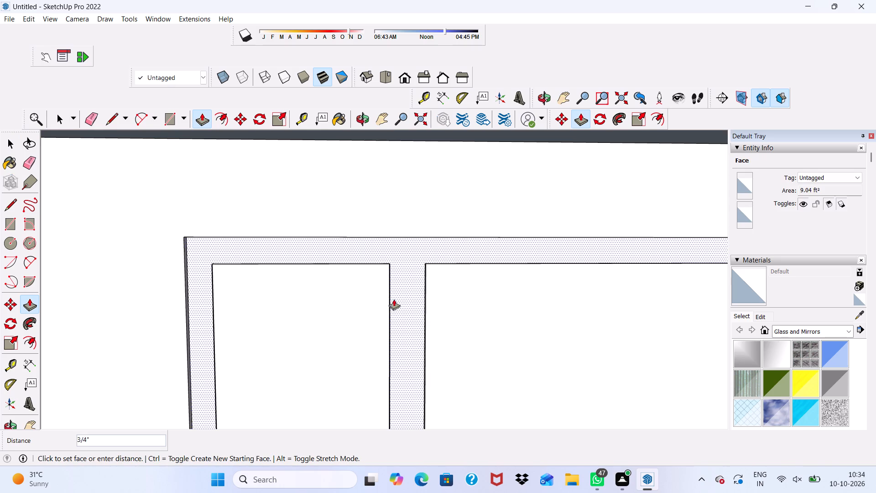
{"action": "scroll", "coordinate": [398, 264], "scroll_direction": "down", "scroll_amount": 4}
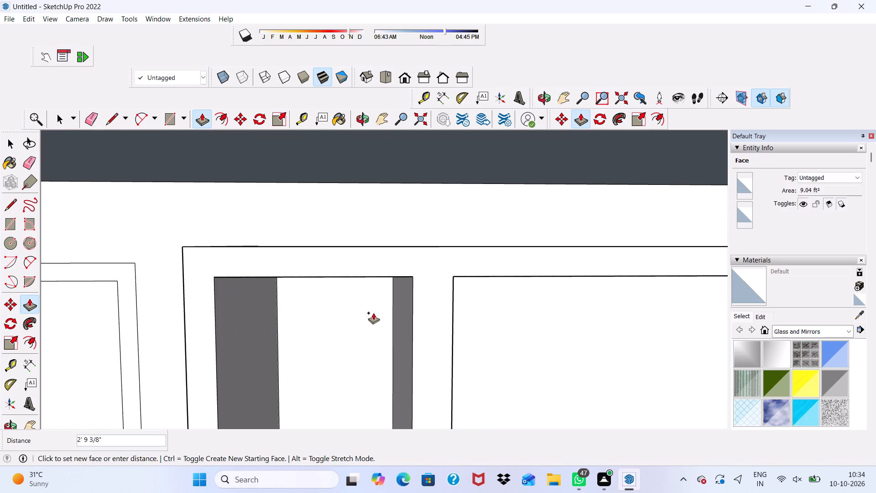
{"action": "key", "text": "3"}
{"action": "key", "text": "shift+quotedbl"}
{"action": "key", "text": "Return"}
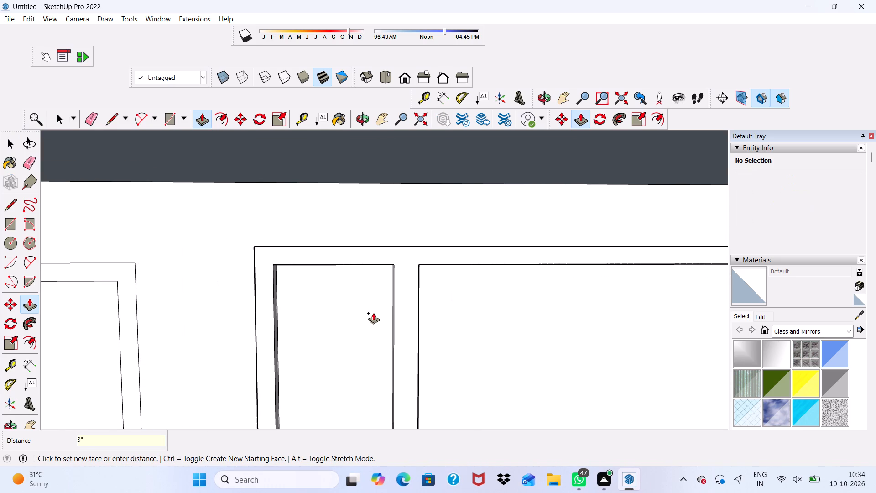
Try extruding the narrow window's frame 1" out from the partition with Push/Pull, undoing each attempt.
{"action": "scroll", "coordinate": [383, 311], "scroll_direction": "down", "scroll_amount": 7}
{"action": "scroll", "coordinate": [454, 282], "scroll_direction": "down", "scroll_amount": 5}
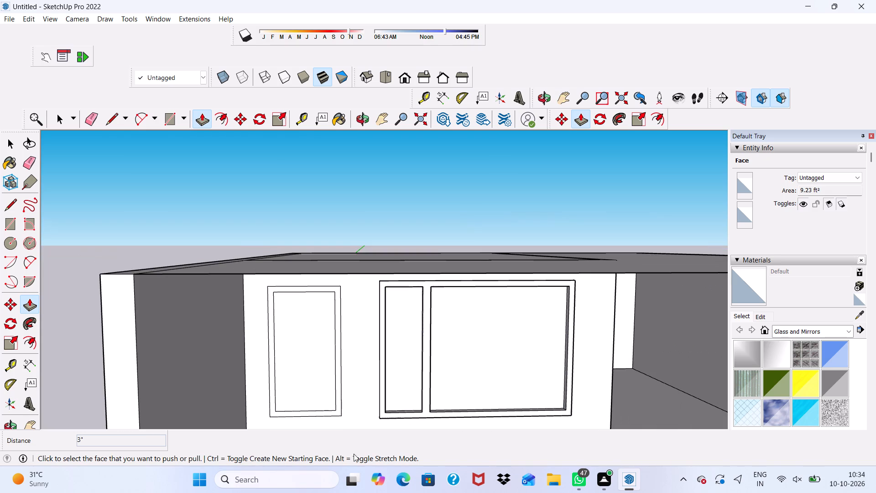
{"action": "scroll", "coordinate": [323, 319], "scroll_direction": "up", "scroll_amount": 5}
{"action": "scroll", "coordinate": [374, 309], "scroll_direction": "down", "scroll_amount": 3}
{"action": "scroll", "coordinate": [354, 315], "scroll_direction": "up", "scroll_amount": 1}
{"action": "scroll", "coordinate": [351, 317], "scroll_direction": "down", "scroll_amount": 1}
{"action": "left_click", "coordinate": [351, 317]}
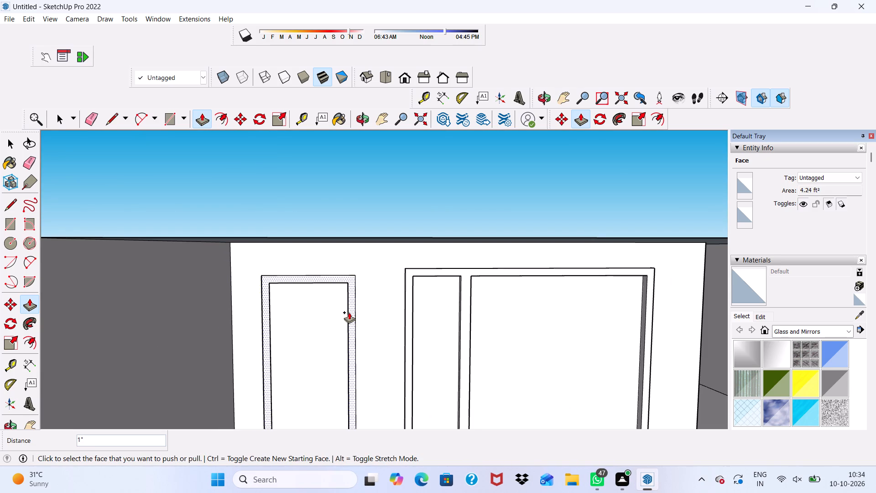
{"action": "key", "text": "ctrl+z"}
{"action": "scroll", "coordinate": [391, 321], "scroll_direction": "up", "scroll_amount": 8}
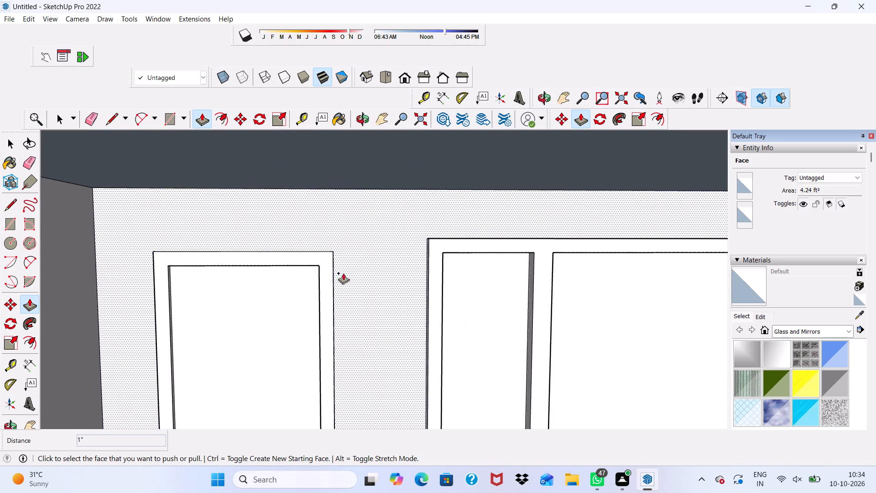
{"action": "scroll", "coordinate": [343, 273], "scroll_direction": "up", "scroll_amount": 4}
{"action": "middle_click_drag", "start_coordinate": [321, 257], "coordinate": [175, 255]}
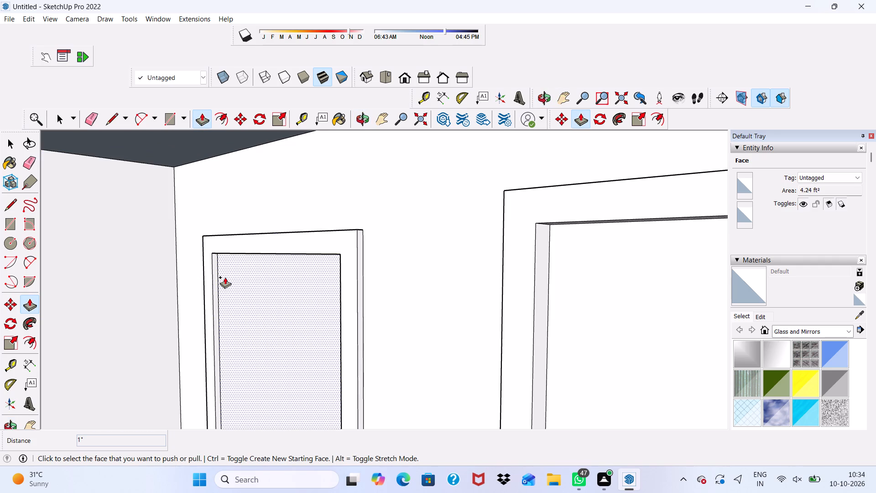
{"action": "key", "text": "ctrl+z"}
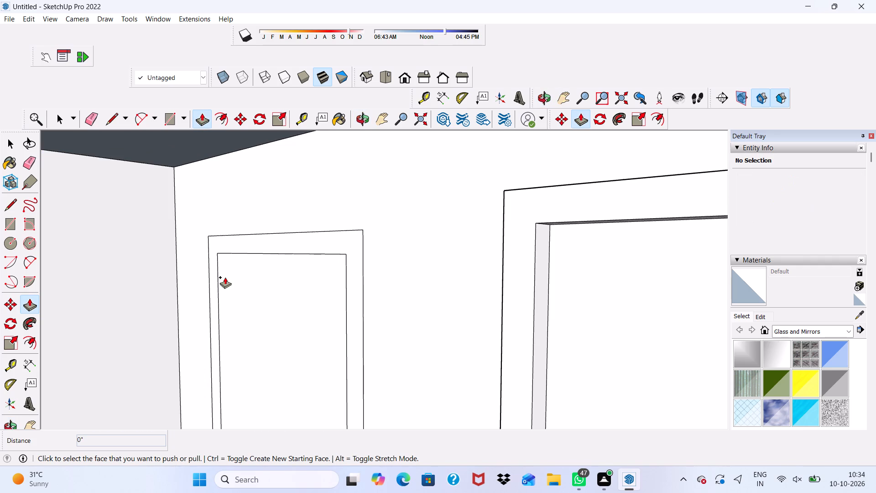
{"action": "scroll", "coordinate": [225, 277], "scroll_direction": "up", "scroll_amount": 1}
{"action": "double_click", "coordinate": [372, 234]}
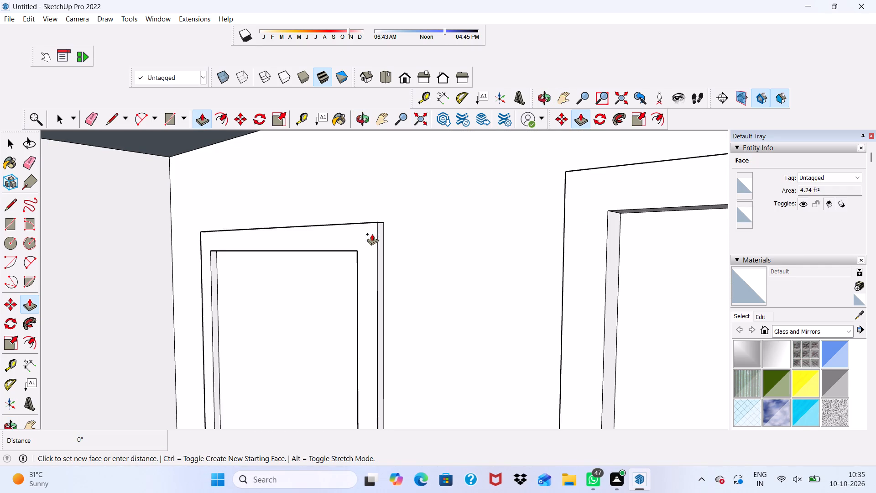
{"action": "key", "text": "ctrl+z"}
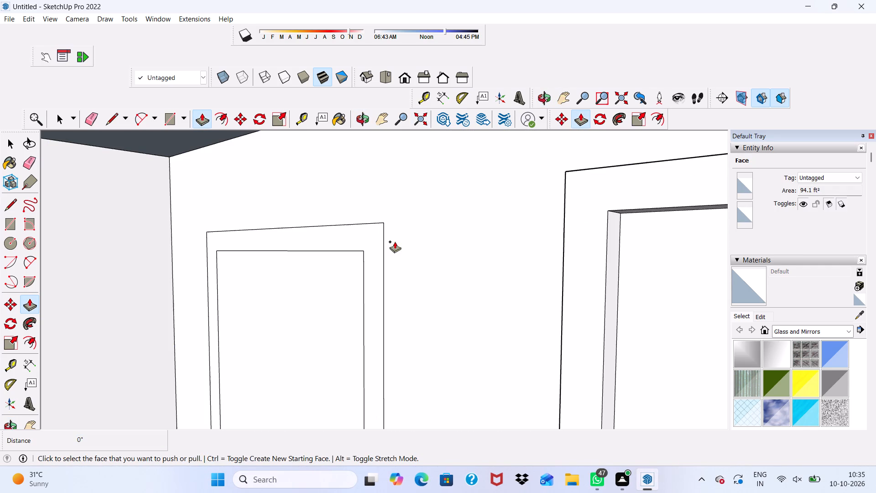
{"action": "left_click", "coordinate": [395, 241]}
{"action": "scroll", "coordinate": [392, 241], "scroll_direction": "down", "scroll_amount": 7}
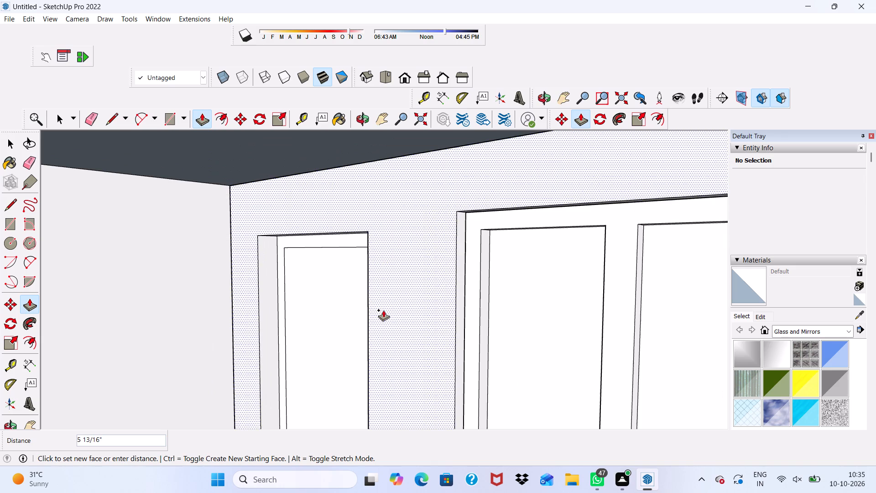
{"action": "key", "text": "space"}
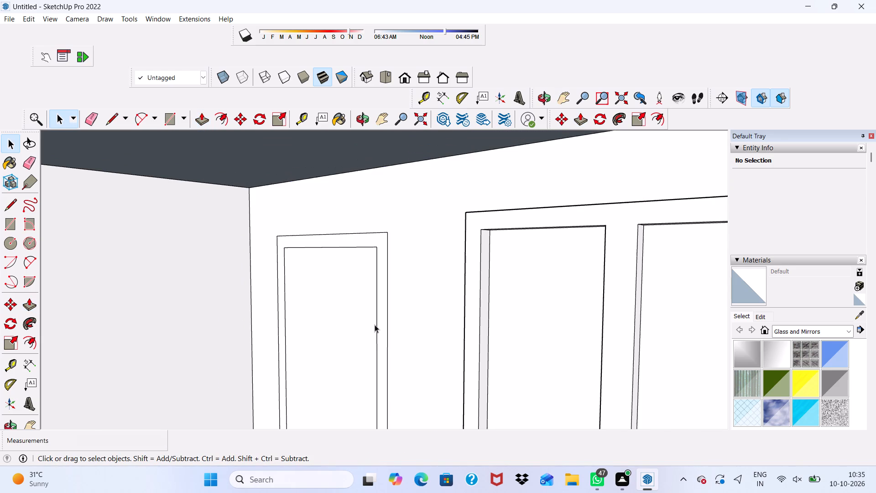
Extrude the narrow window's frame 3" out from the partition with Push/Pull, level with the wide window's frame.
{"action": "left_click_drag", "start_coordinate": [201, 114], "coordinate": [204, 156]}
{"action": "scroll", "coordinate": [376, 278], "scroll_direction": "up", "scroll_amount": 5}
{"action": "left_click", "coordinate": [200, 120]}
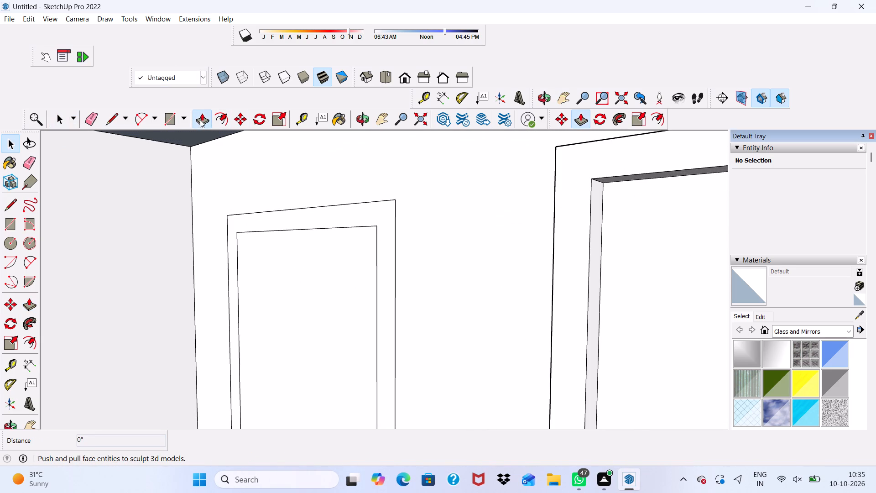
{"action": "left_click", "coordinate": [384, 241]}
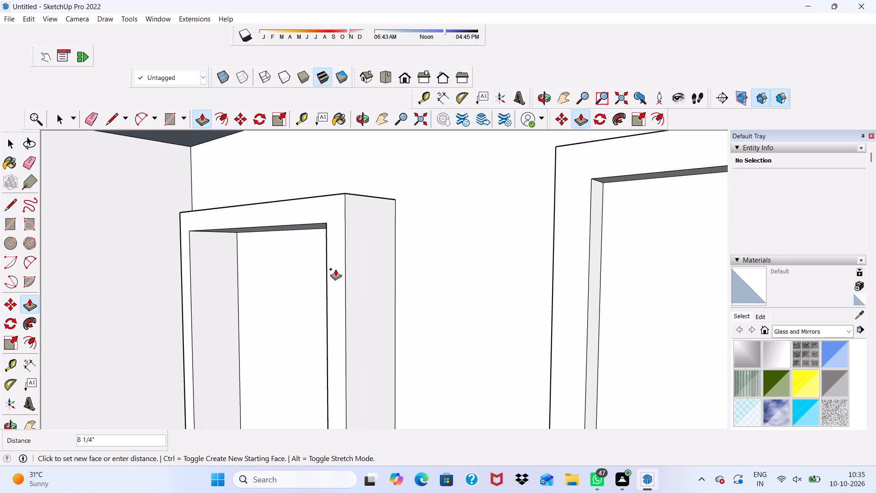
{"action": "left_click", "coordinate": [588, 314]}
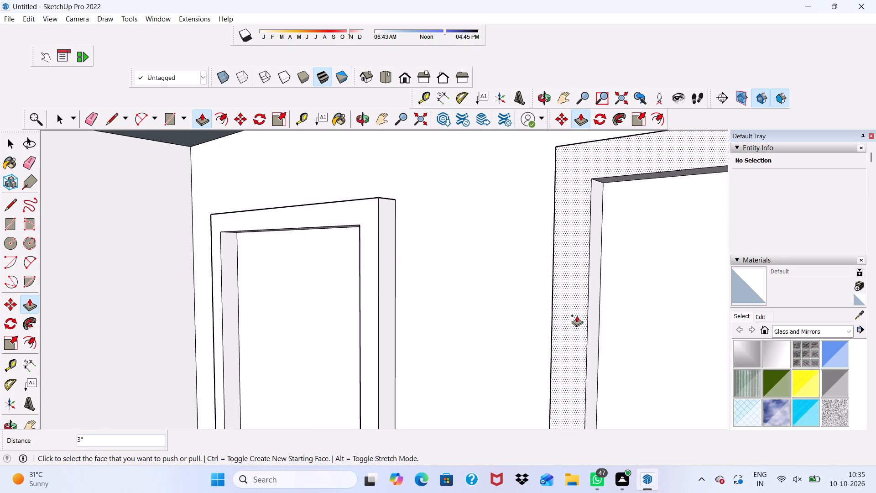
{"action": "scroll", "coordinate": [536, 308], "scroll_direction": "down", "scroll_amount": 17}
{"action": "middle_click_drag", "start_coordinate": [439, 288], "coordinate": [579, 313]}
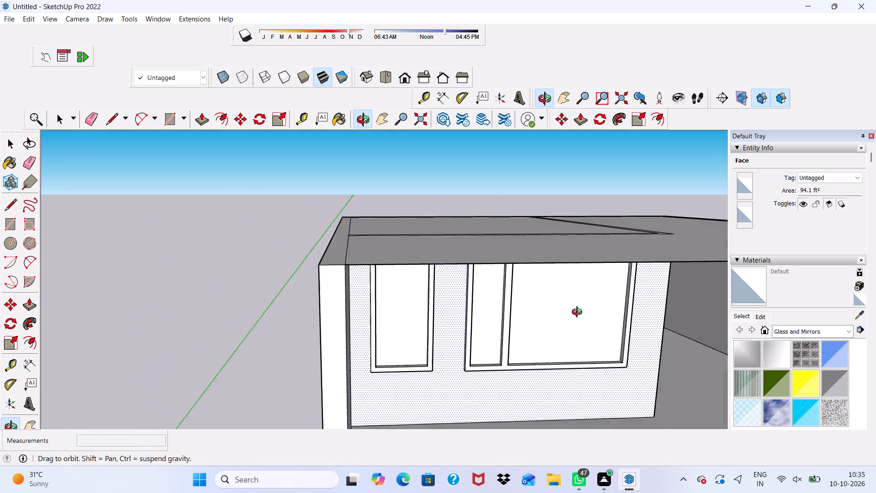
{"action": "middle_click_drag", "start_coordinate": [579, 313], "coordinate": [561, 318]}
{"action": "key", "text": "space"}
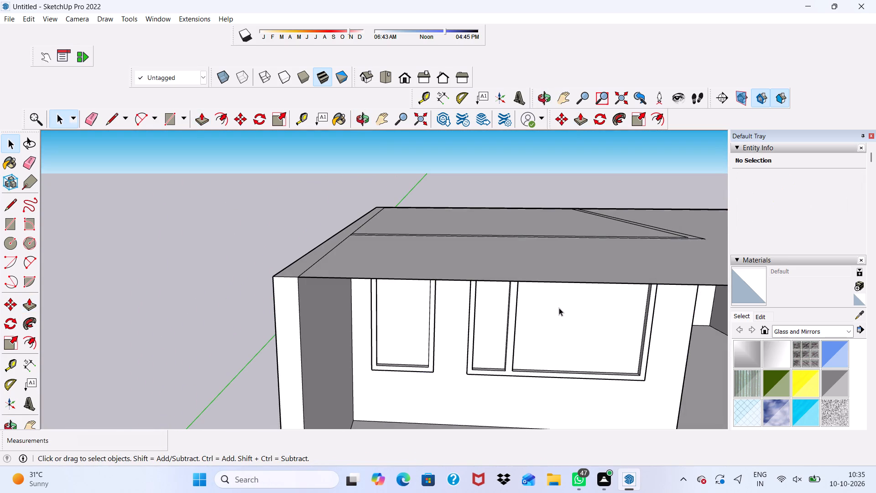
Extrude the large L-shaped roof face up 1' with Push/Pull to start a roof slab.
{"action": "left_click_drag", "start_coordinate": [262, 257], "coordinate": [266, 270]}
{"action": "scroll", "coordinate": [556, 275], "scroll_direction": "down", "scroll_amount": 4}
{"action": "middle_click_drag", "start_coordinate": [516, 261], "coordinate": [511, 323]}
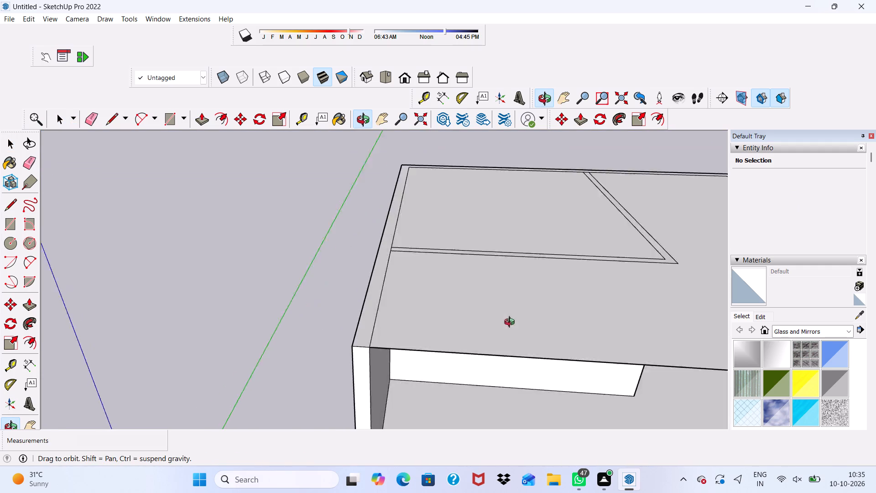
{"action": "middle_click_drag", "start_coordinate": [511, 323], "coordinate": [523, 365]}
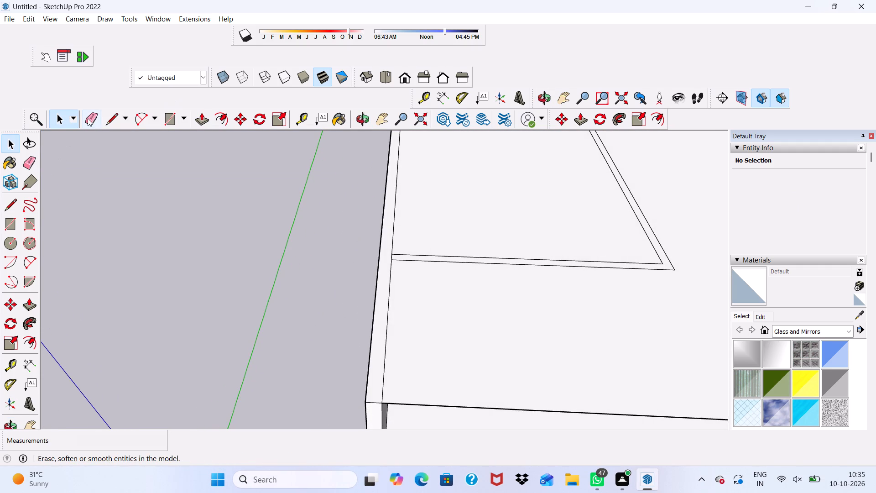
{"action": "scroll", "coordinate": [100, 189], "scroll_direction": "down", "scroll_amount": 6}
{"action": "middle_click_drag", "start_coordinate": [271, 327], "coordinate": [158, 319]}
{"action": "scroll", "coordinate": [271, 327], "scroll_direction": "down", "scroll_amount": 1}
{"action": "scroll", "coordinate": [242, 325], "scroll_direction": "up", "scroll_amount": 2}
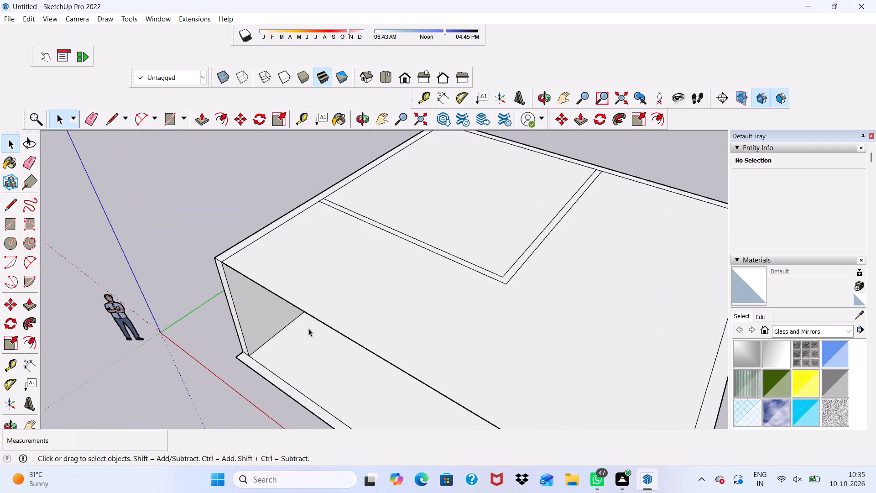
{"action": "scroll", "coordinate": [308, 328], "scroll_direction": "up", "scroll_amount": 1}
{"action": "left_click", "coordinate": [330, 286]}
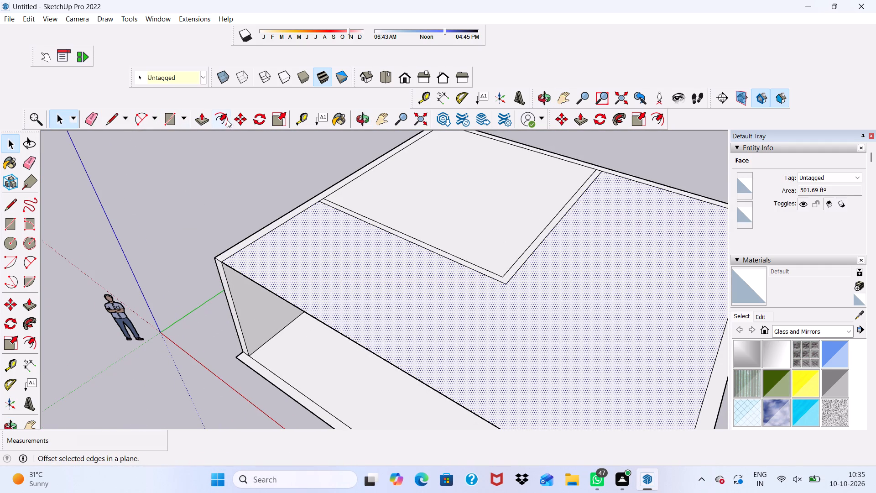
{"action": "left_click", "coordinate": [201, 116]}
{"action": "left_click", "coordinate": [311, 296]}
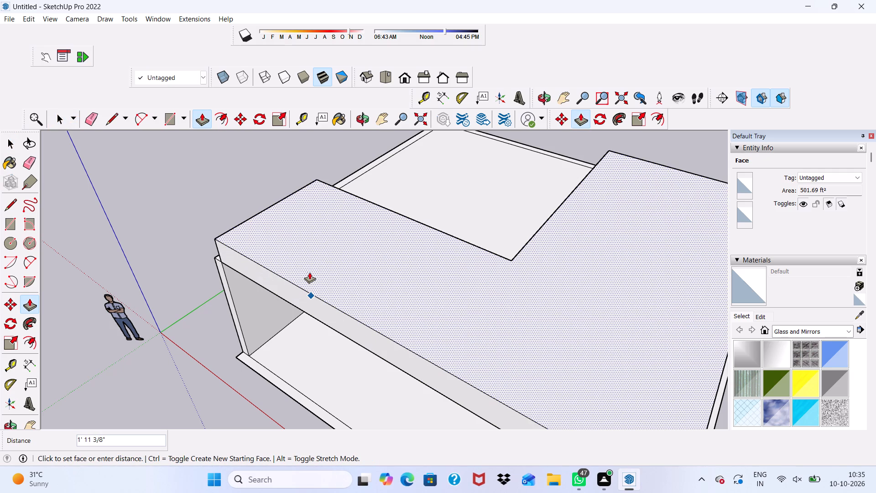
{"action": "type", "text": "1'"}
{"action": "key", "text": "Return"}
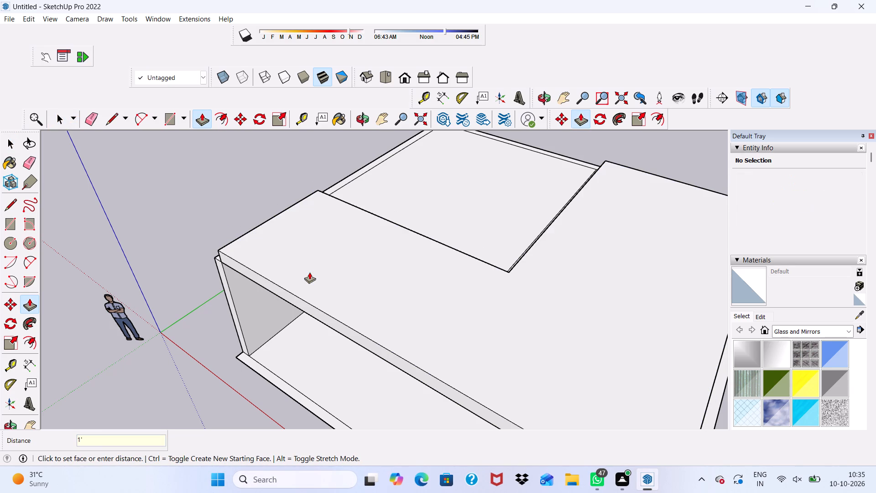
Extend the slab's longer notch face 16' 6 3/8" across the partitioned room to the inner edge of the side wall.
{"action": "scroll", "coordinate": [297, 284], "scroll_direction": "down", "scroll_amount": 5}
{"action": "middle_click_drag", "start_coordinate": [186, 247], "coordinate": [627, 187]}
{"action": "scroll", "coordinate": [522, 197], "scroll_direction": "down", "scroll_amount": 1}
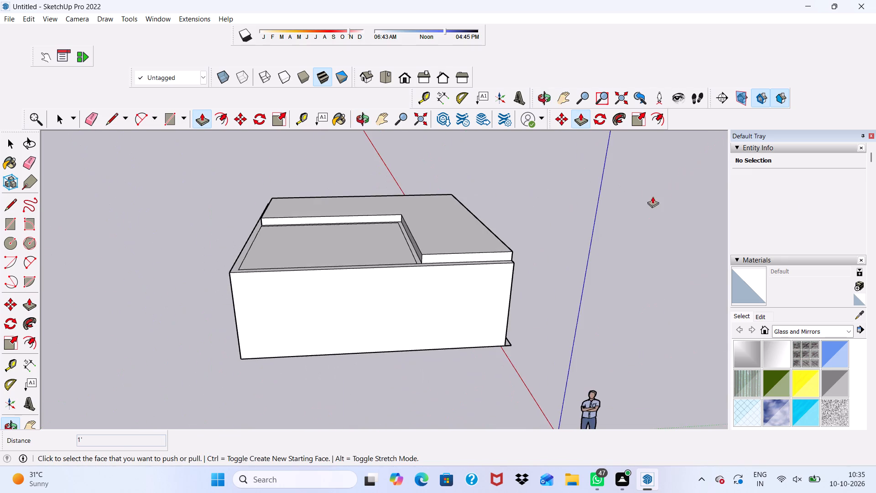
{"action": "scroll", "coordinate": [283, 267], "scroll_direction": "up", "scroll_amount": 8}
{"action": "left_click", "coordinate": [281, 209]}
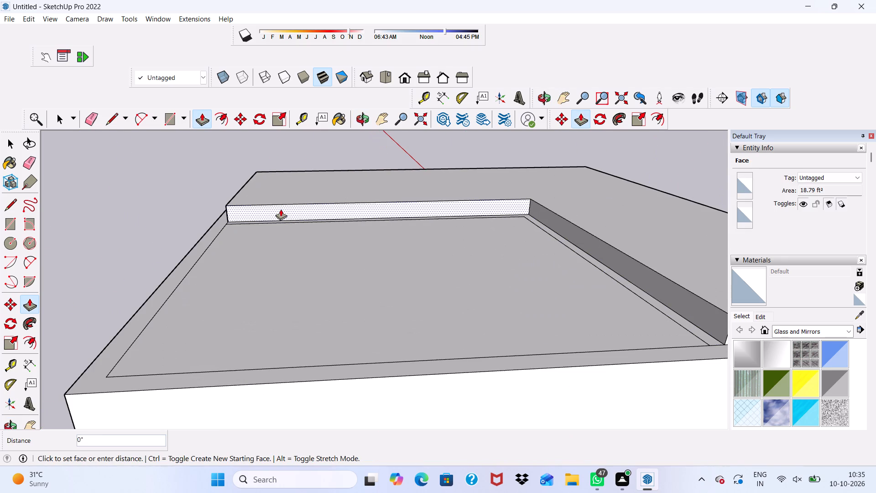
{"action": "left_click", "coordinate": [177, 399]}
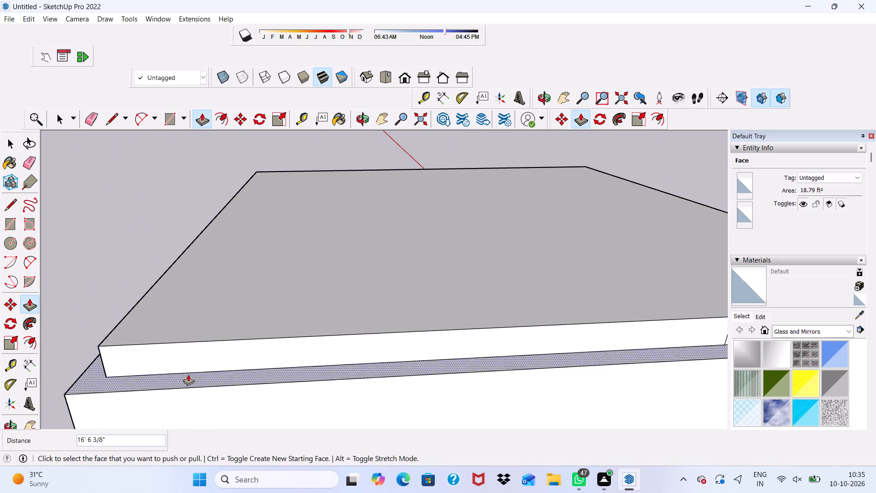
Pull the slab's short edge face beside the partitioned room 9" outward, flush with the side wall's outer face.
{"action": "scroll", "coordinate": [325, 238], "scroll_direction": "down", "scroll_amount": 5}
{"action": "scroll", "coordinate": [436, 329], "scroll_direction": "up", "scroll_amount": 1}
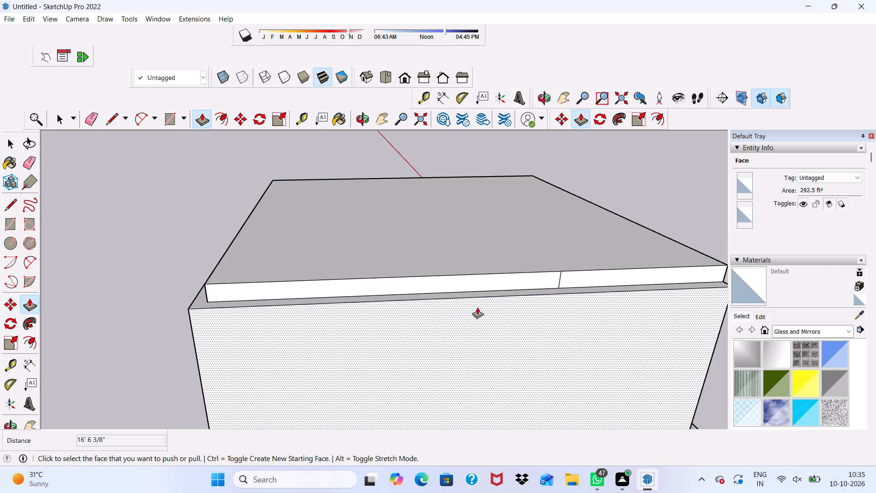
{"action": "scroll", "coordinate": [566, 276], "scroll_direction": "up", "scroll_amount": 11}
{"action": "left_click", "coordinate": [600, 272]}
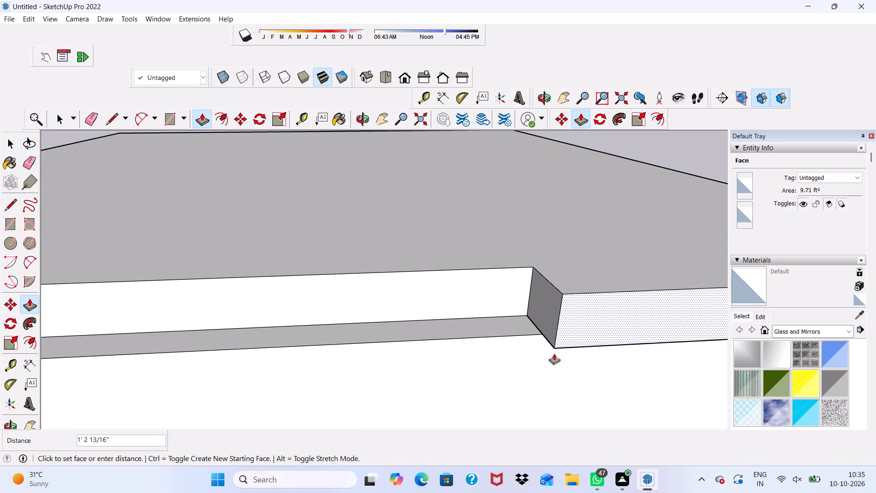
{"action": "left_click", "coordinate": [509, 360]}
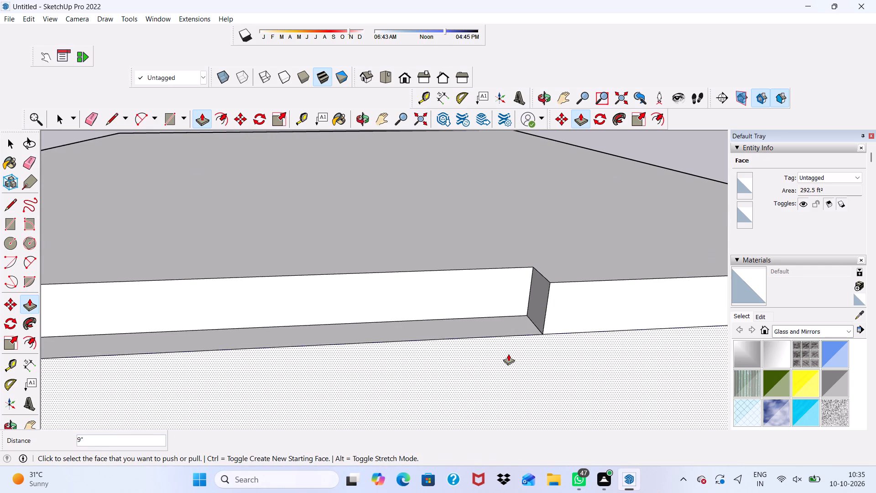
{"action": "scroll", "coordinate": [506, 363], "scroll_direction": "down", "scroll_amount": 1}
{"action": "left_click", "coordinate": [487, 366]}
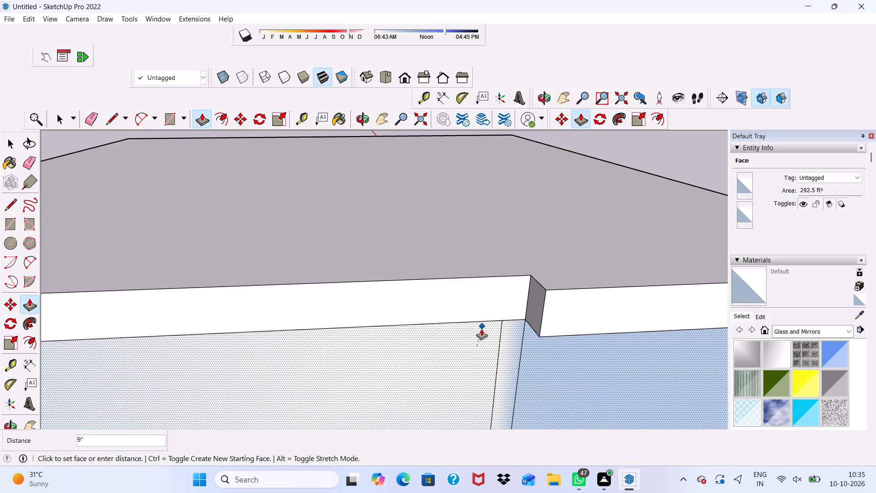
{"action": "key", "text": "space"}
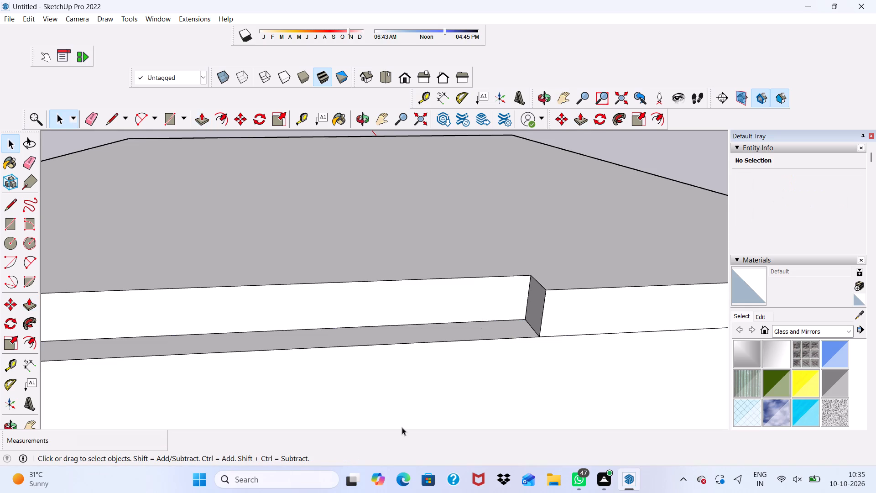
Pull the remaining slab edge face above the partitioned room 9" outward, flush with the same side wall's outer face.
{"action": "left_click", "coordinate": [407, 310]}
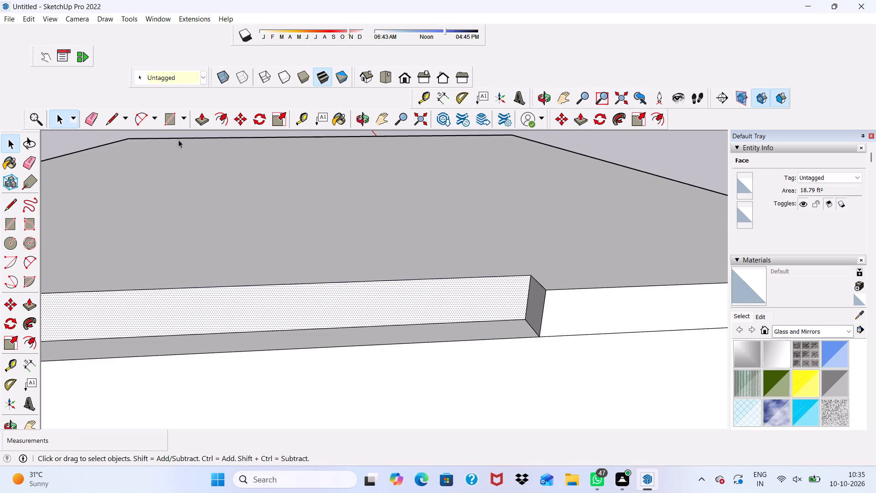
{"action": "left_click", "coordinate": [208, 112]}
{"action": "left_click", "coordinate": [353, 299]}
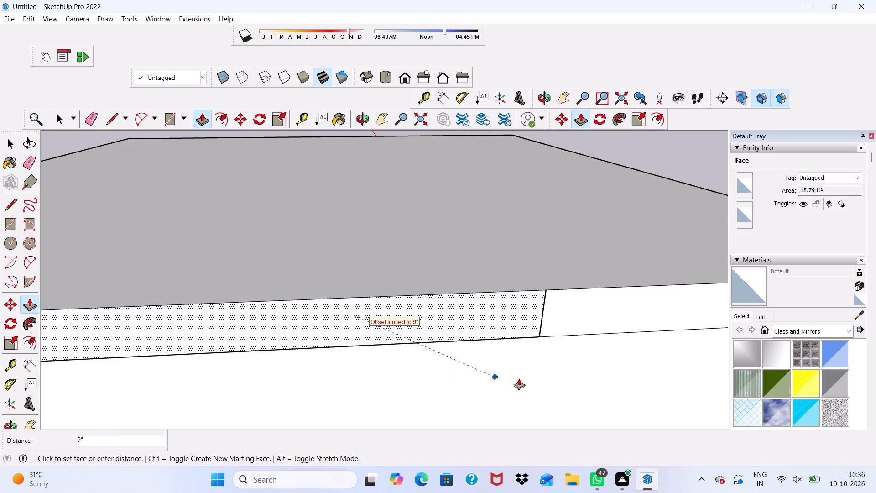
{"action": "left_click", "coordinate": [554, 388]}
Pull the slab's rear edge face 9" outward, flush with the rear wall's outer face.
{"action": "scroll", "coordinate": [562, 358], "scroll_direction": "down", "scroll_amount": 14}
{"action": "middle_click_drag", "start_coordinate": [280, 324], "coordinate": [384, 323]}
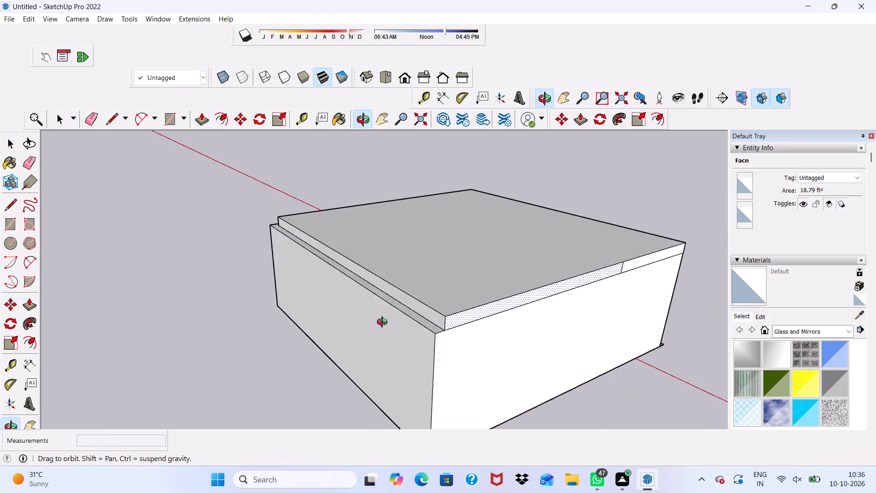
{"action": "middle_click_drag", "start_coordinate": [384, 323], "coordinate": [518, 330]}
{"action": "scroll", "coordinate": [519, 326], "scroll_direction": "up", "scroll_amount": 4}
{"action": "scroll", "coordinate": [493, 260], "scroll_direction": "up", "scroll_amount": 11}
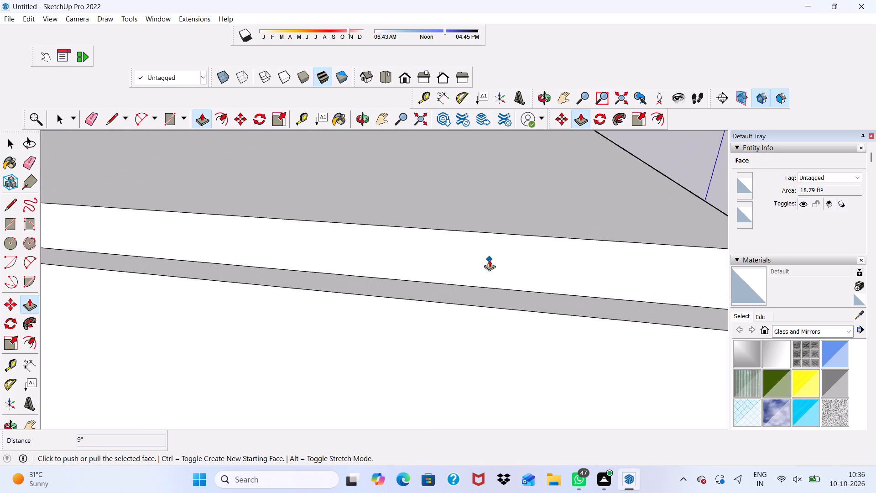
{"action": "left_click", "coordinate": [489, 260]}
{"action": "key", "text": "space"}
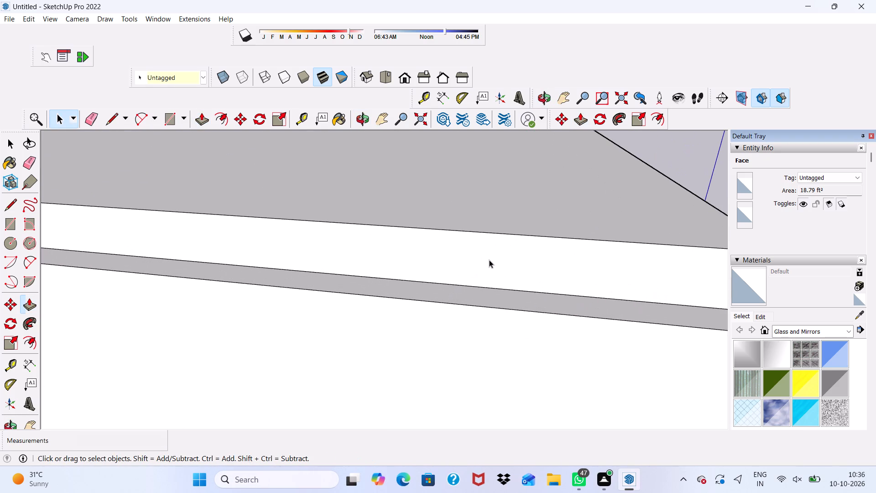
{"action": "left_click", "coordinate": [463, 275]}
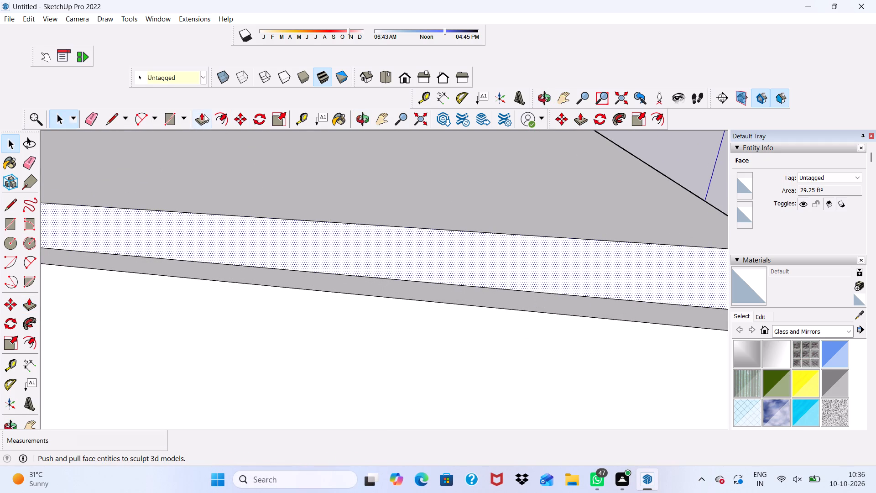
{"action": "left_click", "coordinate": [201, 115]}
{"action": "left_click", "coordinate": [305, 236]}
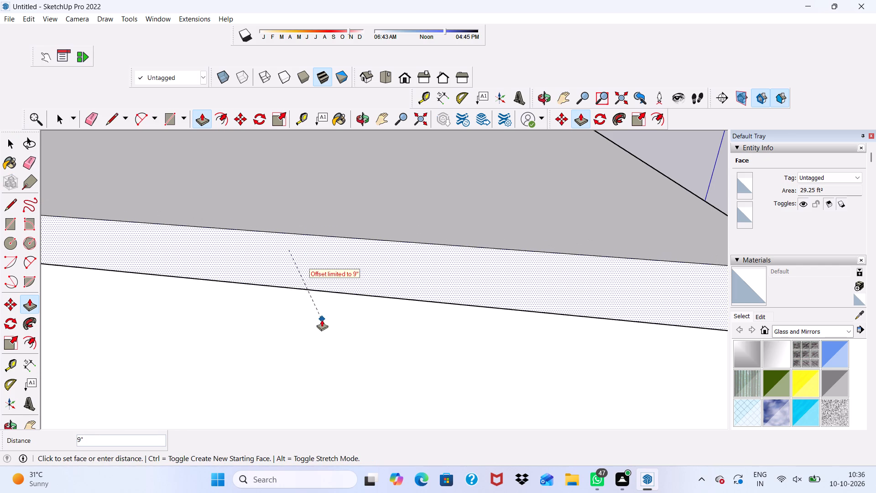
{"action": "left_click", "coordinate": [322, 320]}
Pull the slab's edge face on the opposite side 9" outward, flush with that side wall's outer face.
{"action": "scroll", "coordinate": [329, 283], "scroll_direction": "down", "scroll_amount": 19}
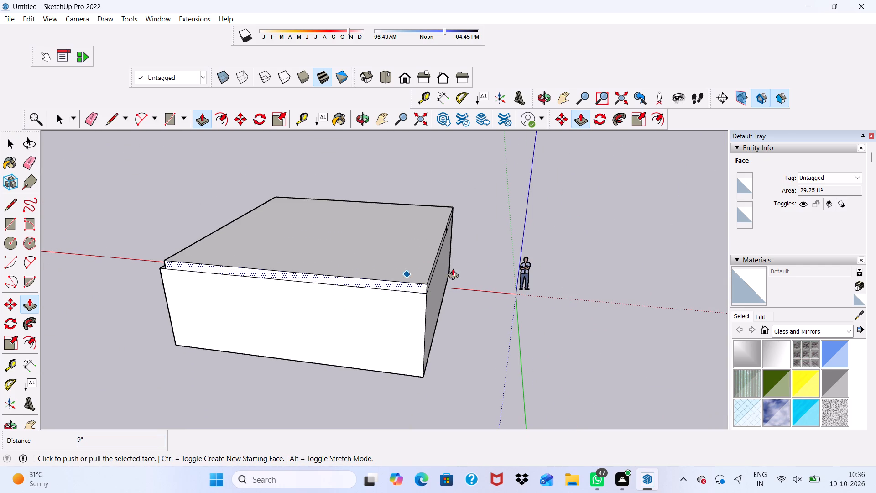
{"action": "scroll", "coordinate": [281, 259], "scroll_direction": "down", "scroll_amount": 4}
{"action": "middle_click_drag", "start_coordinate": [258, 260], "coordinate": [598, 296]}
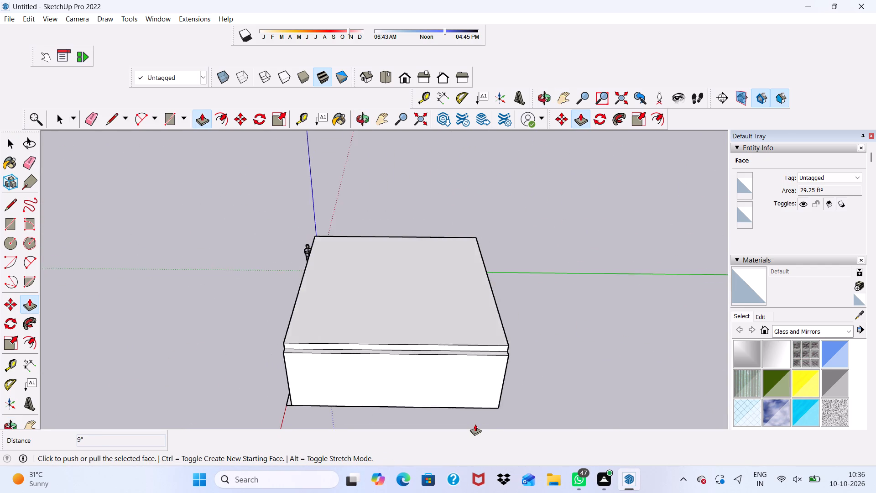
{"action": "scroll", "coordinate": [475, 424], "scroll_direction": "up", "scroll_amount": 19}
{"action": "left_click", "coordinate": [406, 329]}
{"action": "left_click_drag", "start_coordinate": [406, 339], "coordinate": [406, 344]}
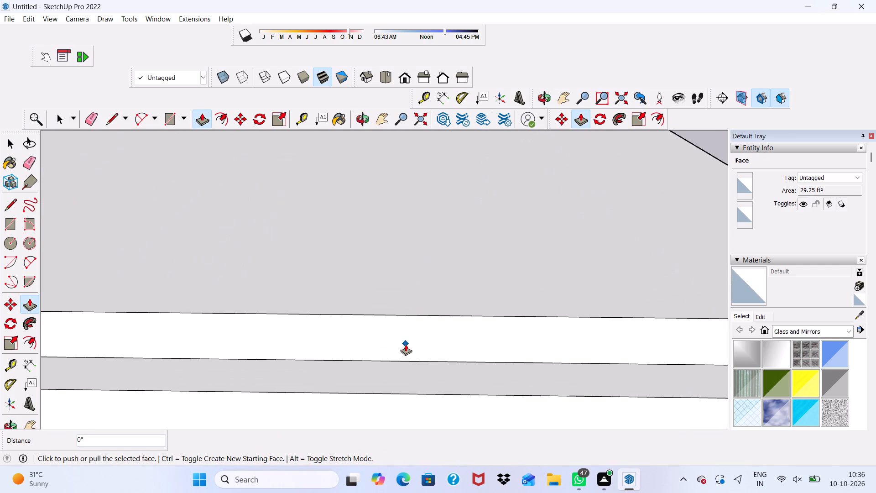
{"action": "key", "text": "space"}
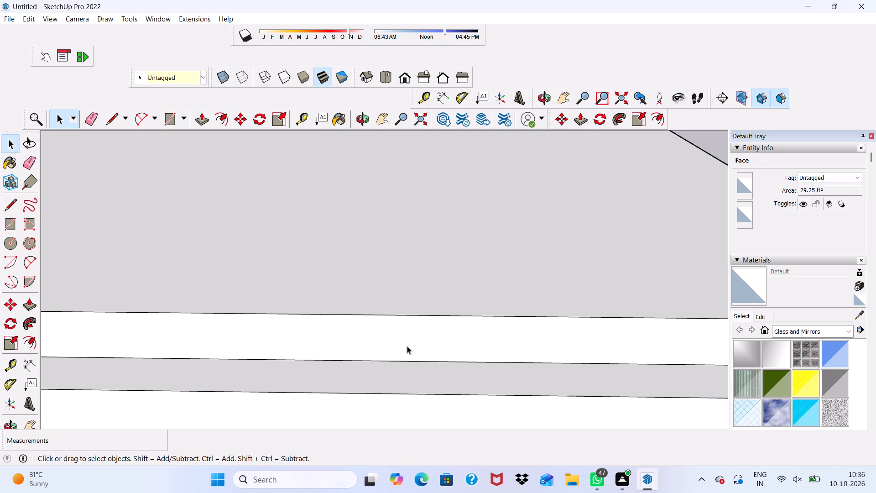
{"action": "left_click", "coordinate": [408, 346]}
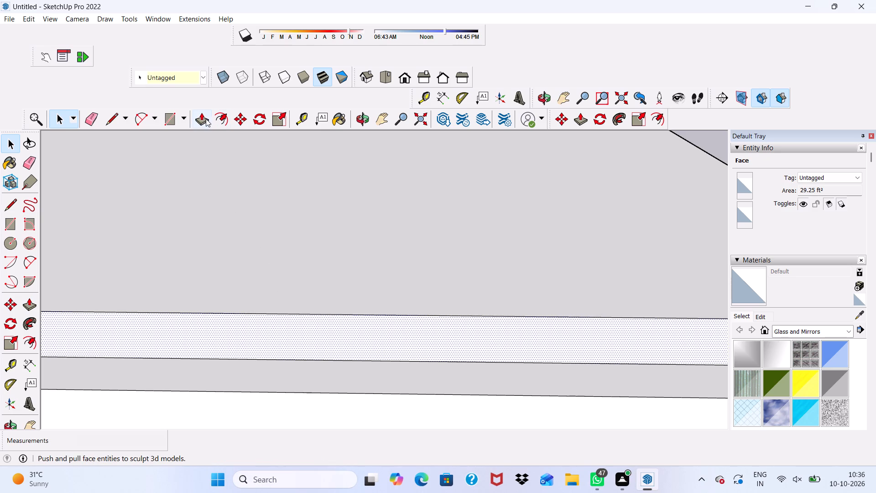
{"action": "left_click", "coordinate": [206, 117]}
{"action": "left_click", "coordinate": [264, 337]}
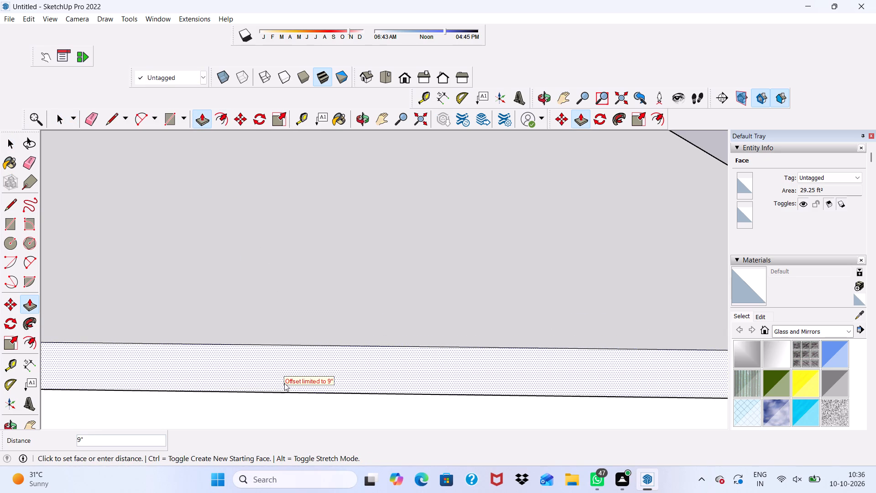
{"action": "left_click", "coordinate": [291, 404]}
Inspect the room's open front, windows and roof slab from the front and from above.
{"action": "scroll", "coordinate": [271, 339], "scroll_direction": "down", "scroll_amount": 12}
{"action": "scroll", "coordinate": [381, 340], "scroll_direction": "down", "scroll_amount": 5}
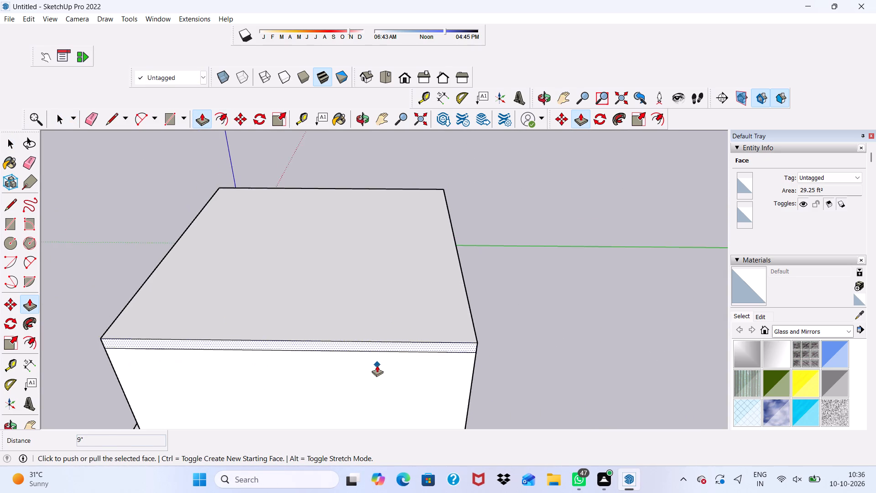
{"action": "middle_click_drag", "start_coordinate": [377, 365], "coordinate": [651, 257]}
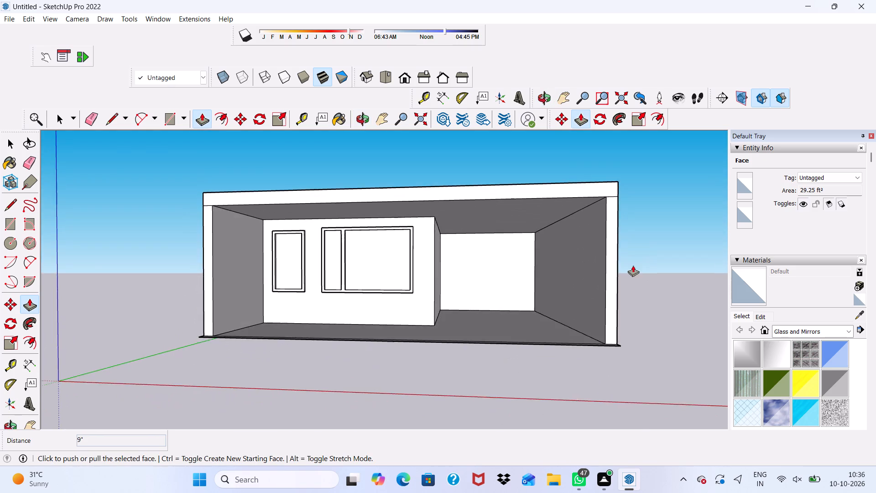
{"action": "scroll", "coordinate": [491, 277], "scroll_direction": "up", "scroll_amount": 6}
{"action": "scroll", "coordinate": [317, 304], "scroll_direction": "down", "scroll_amount": 6}
{"action": "middle_click_drag", "start_coordinate": [205, 352], "coordinate": [331, 401]}
{"action": "scroll", "coordinate": [205, 352], "scroll_direction": "up", "scroll_amount": 1}
{"action": "scroll", "coordinate": [308, 370], "scroll_direction": "down", "scroll_amount": 1}
{"action": "scroll", "coordinate": [299, 359], "scroll_direction": "up", "scroll_amount": 1}
{"action": "scroll", "coordinate": [305, 363], "scroll_direction": "down", "scroll_amount": 4}
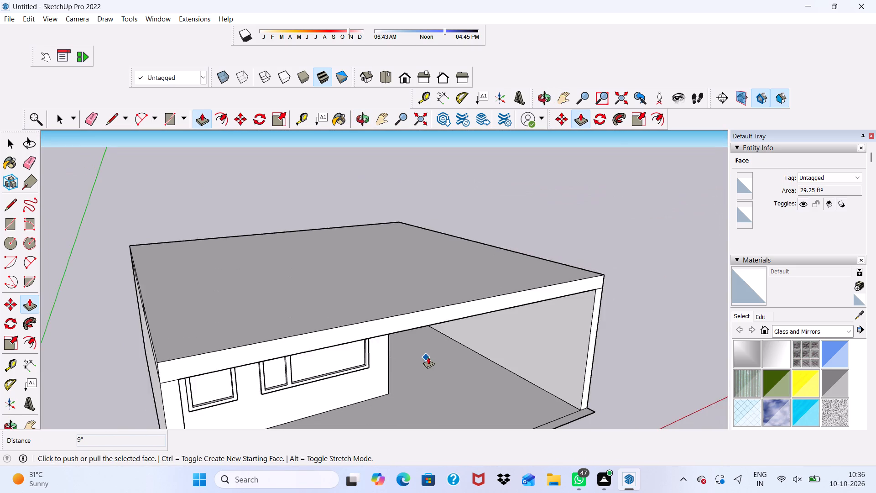
Erase the vertical seam on the slab edge and the front part of the slab-to-wall seam on the side wall nearest the windows.
{"action": "scroll", "coordinate": [428, 357], "scroll_direction": "down", "scroll_amount": 4}
{"action": "middle_click_drag", "start_coordinate": [450, 418], "coordinate": [506, 383]}
{"action": "scroll", "coordinate": [507, 385], "scroll_direction": "up", "scroll_amount": 1}
{"action": "scroll", "coordinate": [167, 209], "scroll_direction": "down", "scroll_amount": 1}
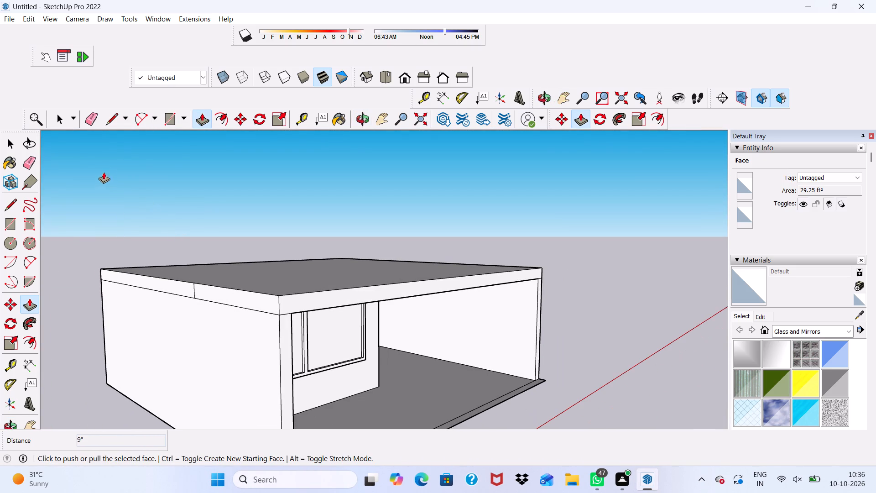
{"action": "left_click", "coordinate": [92, 115]}
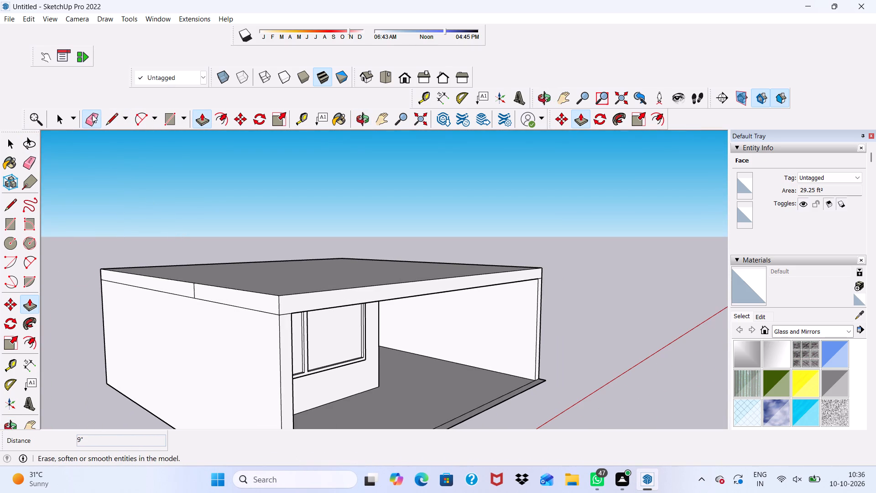
{"action": "scroll", "coordinate": [218, 337], "scroll_direction": "up", "scroll_amount": 4}
{"action": "scroll", "coordinate": [220, 291], "scroll_direction": "up", "scroll_amount": 4}
{"action": "left_click_drag", "start_coordinate": [188, 262], "coordinate": [162, 266]}
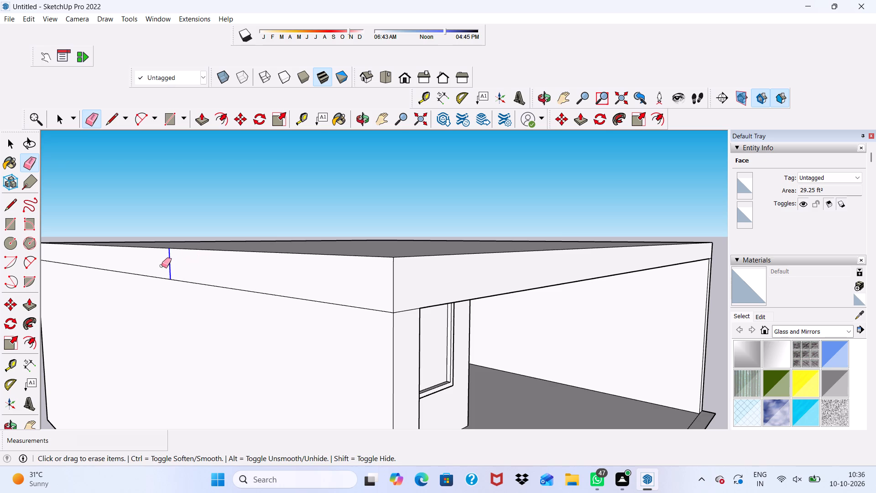
{"action": "left_click_drag", "start_coordinate": [162, 266], "coordinate": [152, 269]}
{"action": "left_click_drag", "start_coordinate": [191, 275], "coordinate": [188, 298]}
{"action": "scroll", "coordinate": [181, 298], "scroll_direction": "down", "scroll_amount": 6}
{"action": "scroll", "coordinate": [248, 306], "scroll_direction": "up", "scroll_amount": 1}
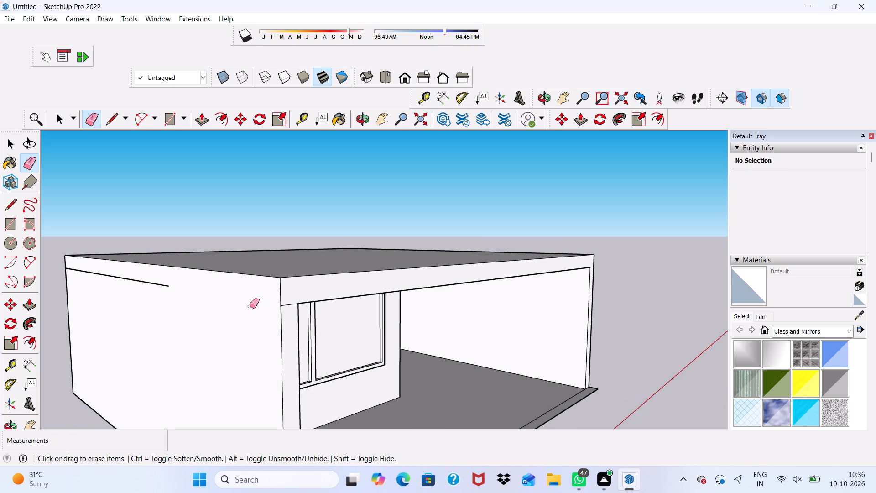
Erase the remaining horizontal seam between the roof slab and the same side wall.
{"action": "scroll", "coordinate": [251, 306], "scroll_direction": "down", "scroll_amount": 3}
{"action": "middle_click_drag", "start_coordinate": [286, 332], "coordinate": [473, 337]}
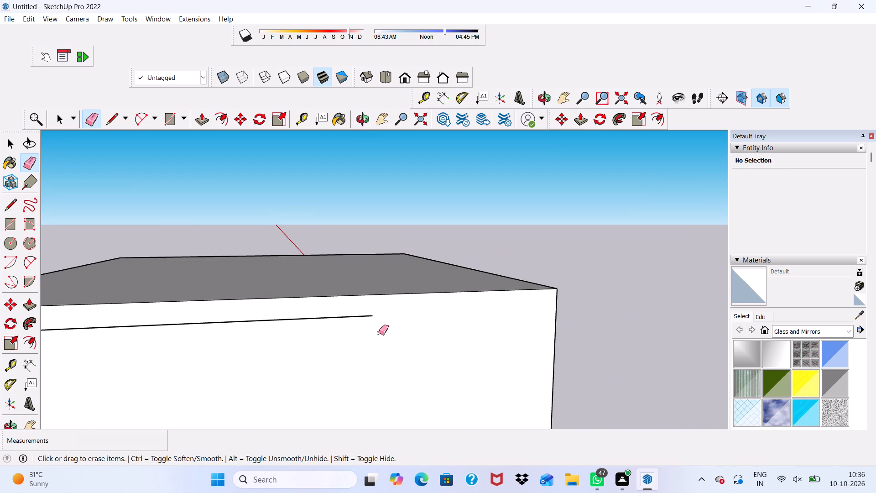
{"action": "scroll", "coordinate": [281, 340], "scroll_direction": "up", "scroll_amount": 3}
{"action": "left_click_drag", "start_coordinate": [313, 309], "coordinate": [313, 311]}
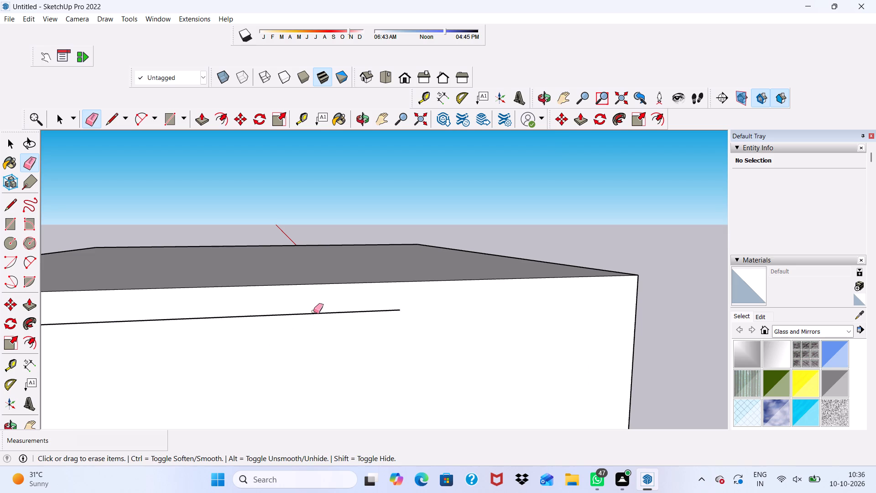
{"action": "left_click_drag", "start_coordinate": [313, 311], "coordinate": [314, 320]}
{"action": "left_click_drag", "start_coordinate": [395, 307], "coordinate": [386, 319]}
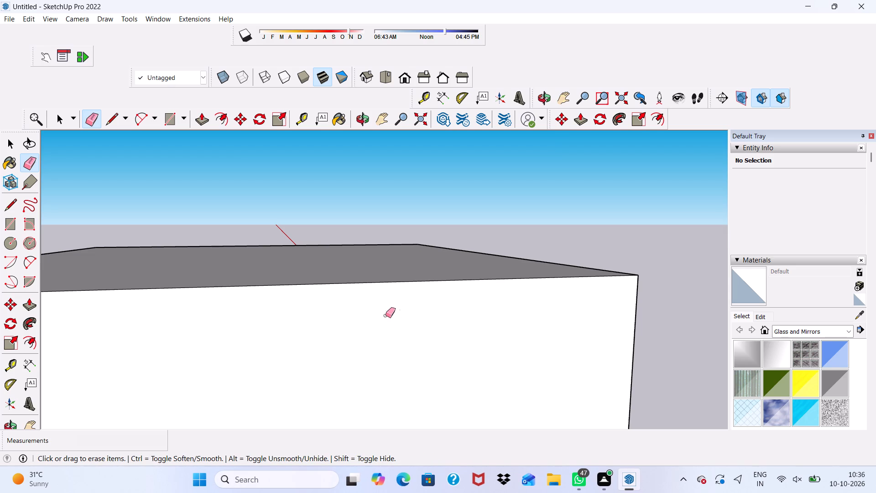
Erase all segments of the horizontal seam between the roof slab and the rear wall's outer face.
{"action": "scroll", "coordinate": [386, 330], "scroll_direction": "down", "scroll_amount": 14}
{"action": "middle_click_drag", "start_coordinate": [352, 342], "coordinate": [617, 332]}
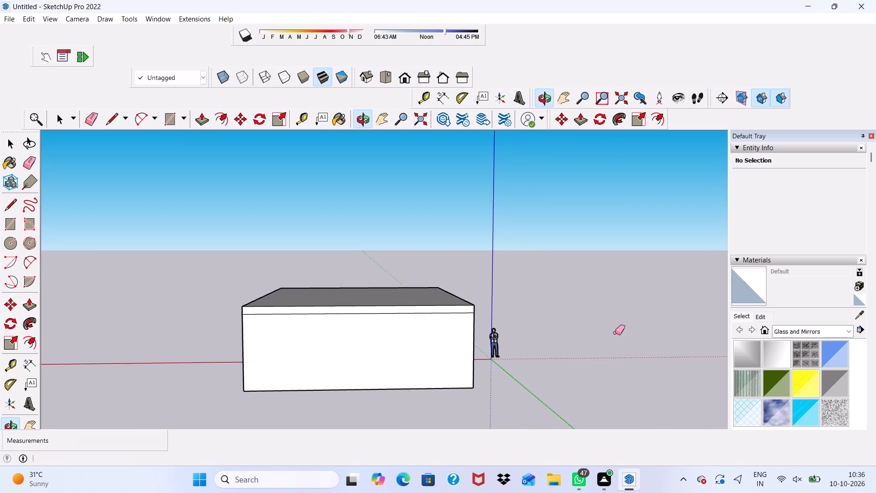
{"action": "scroll", "coordinate": [480, 341], "scroll_direction": "up", "scroll_amount": 11}
{"action": "left_click_drag", "start_coordinate": [432, 302], "coordinate": [433, 317]}
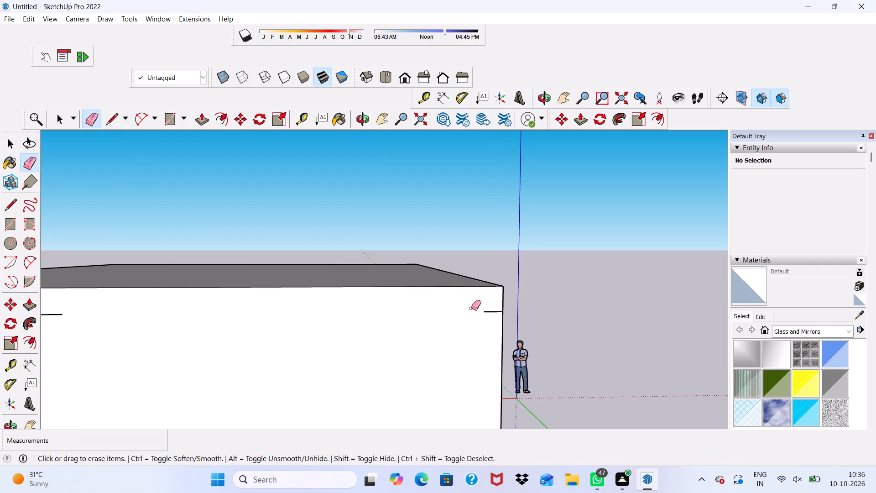
{"action": "left_click_drag", "start_coordinate": [492, 304], "coordinate": [490, 317]}
{"action": "scroll", "coordinate": [492, 316], "scroll_direction": "down", "scroll_amount": 6}
{"action": "scroll", "coordinate": [532, 300], "scroll_direction": "down", "scroll_amount": 5}
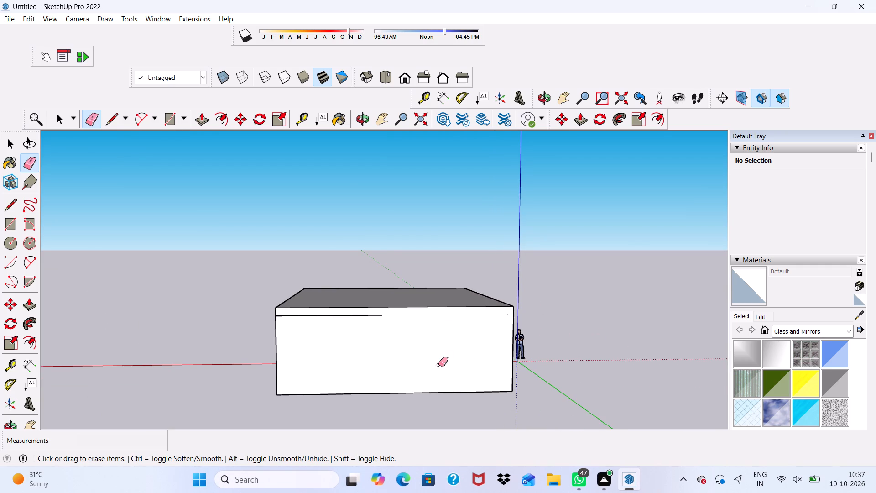
{"action": "scroll", "coordinate": [336, 295], "scroll_direction": "up", "scroll_amount": 8}
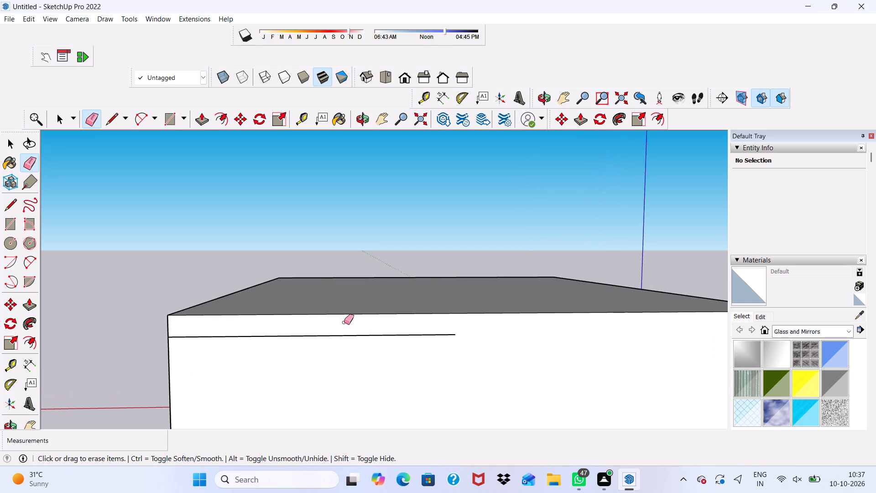
{"action": "left_click_drag", "start_coordinate": [346, 338], "coordinate": [350, 349]}
{"action": "left_click_drag", "start_coordinate": [357, 352], "coordinate": [421, 353]}
{"action": "left_click", "coordinate": [444, 335]}
{"action": "left_click", "coordinate": [444, 338]}
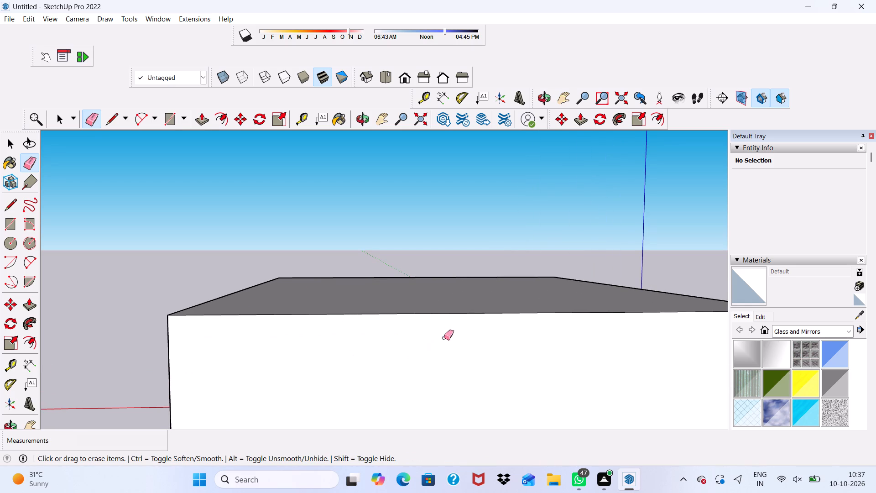
Erase the horizontal seam between the roof slab and the opposite side wall, including the short piece at the corner.
{"action": "scroll", "coordinate": [442, 341], "scroll_direction": "down", "scroll_amount": 9}
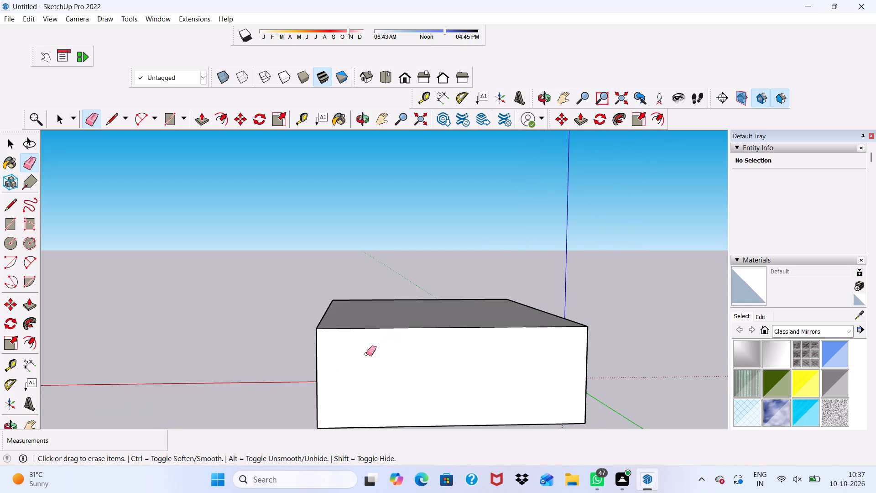
{"action": "scroll", "coordinate": [366, 354], "scroll_direction": "down", "scroll_amount": 1}
{"action": "middle_click_drag", "start_coordinate": [366, 354], "coordinate": [616, 359]}
{"action": "scroll", "coordinate": [453, 315], "scroll_direction": "up", "scroll_amount": 9}
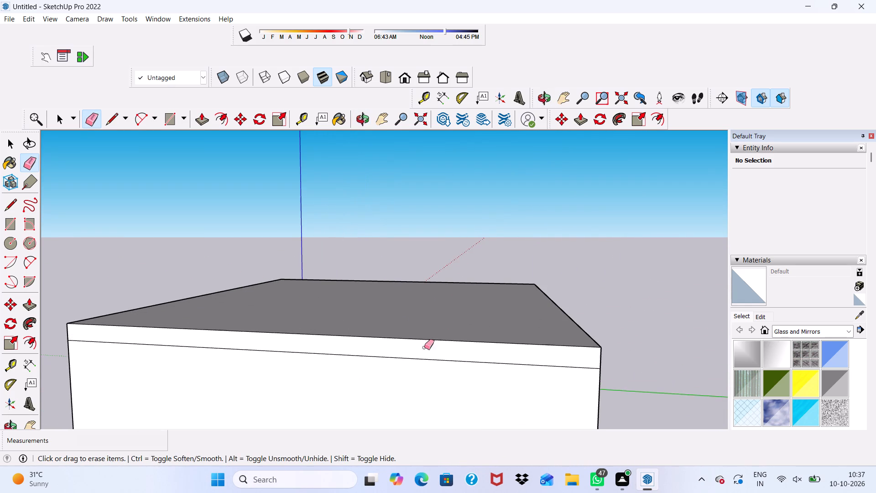
{"action": "left_click_drag", "start_coordinate": [407, 367], "coordinate": [404, 378]}
{"action": "scroll", "coordinate": [450, 359], "scroll_direction": "down", "scroll_amount": 4}
{"action": "scroll", "coordinate": [550, 376], "scroll_direction": "up", "scroll_amount": 4}
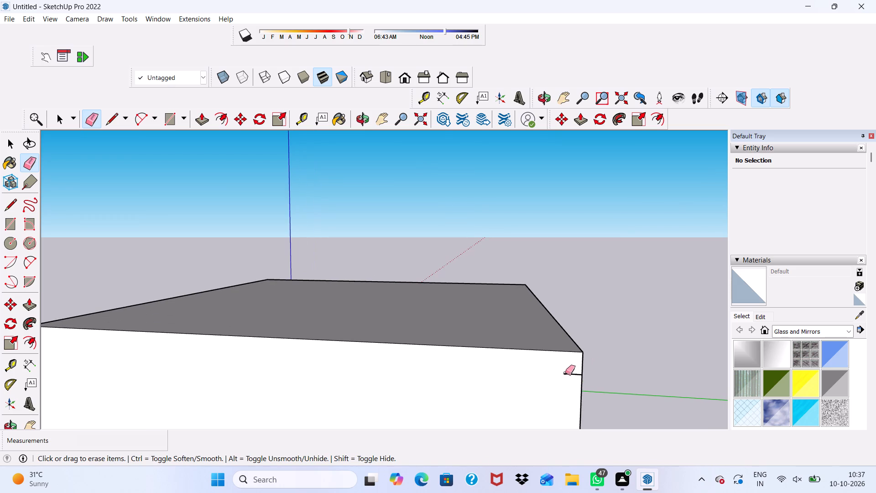
{"action": "left_click_drag", "start_coordinate": [568, 369], "coordinate": [570, 380]}
Erase the short stray edge left just below the roof edge on the side wall nearest the windows.
{"action": "scroll", "coordinate": [501, 367], "scroll_direction": "down", "scroll_amount": 6}
{"action": "scroll", "coordinate": [433, 343], "scroll_direction": "down", "scroll_amount": 5}
{"action": "middle_click_drag", "start_coordinate": [405, 357], "coordinate": [789, 324]}
{"action": "scroll", "coordinate": [594, 328], "scroll_direction": "up", "scroll_amount": 4}
{"action": "scroll", "coordinate": [272, 298], "scroll_direction": "down", "scroll_amount": 2}
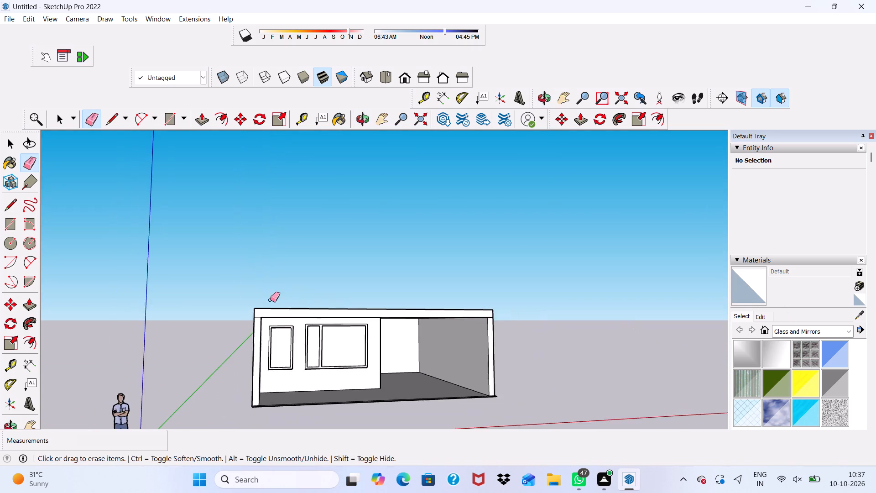
{"action": "middle_click_drag", "start_coordinate": [271, 301], "coordinate": [435, 337]}
{"action": "scroll", "coordinate": [316, 377], "scroll_direction": "down", "scroll_amount": 1}
{"action": "middle_click_drag", "start_coordinate": [336, 383], "coordinate": [235, 381]}
{"action": "scroll", "coordinate": [278, 381], "scroll_direction": "up", "scroll_amount": 3}
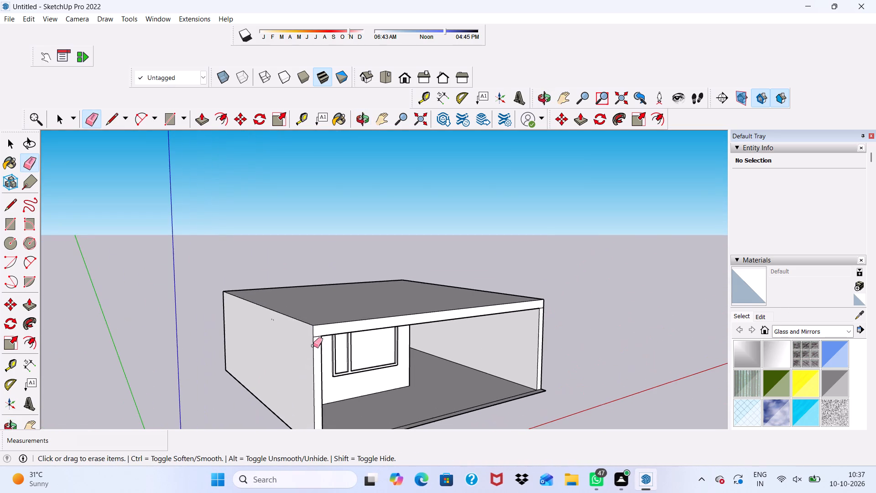
{"action": "left_click_drag", "start_coordinate": [281, 318], "coordinate": [266, 319]}
{"action": "left_click_drag", "start_coordinate": [268, 319], "coordinate": [268, 325]}
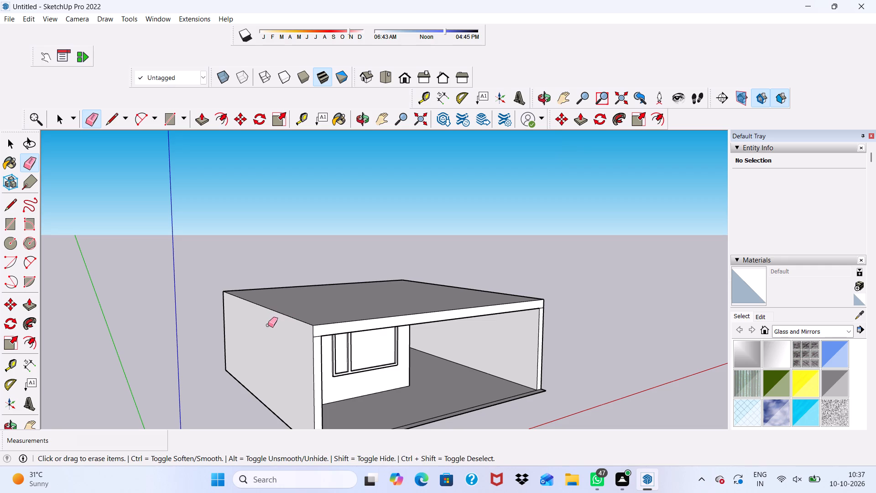
{"action": "left_click_drag", "start_coordinate": [268, 325], "coordinate": [267, 320]}
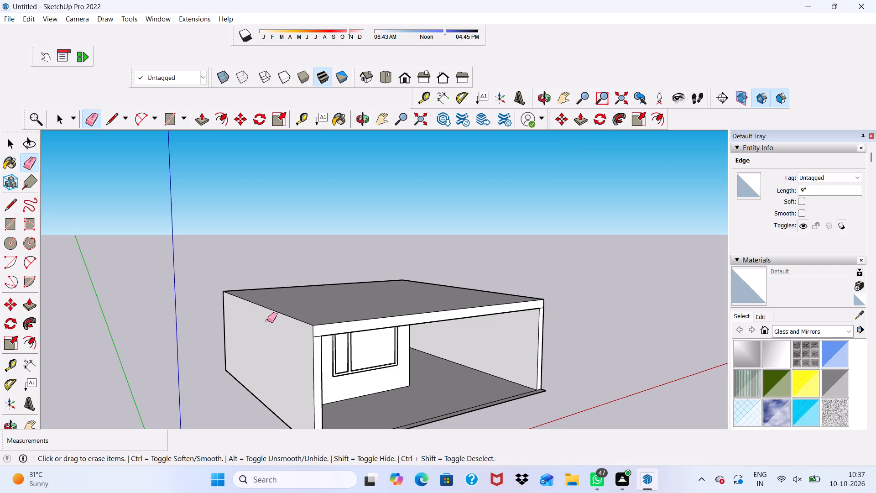
{"action": "left_click_drag", "start_coordinate": [267, 320], "coordinate": [282, 316]}
{"action": "left_click_drag", "start_coordinate": [282, 316], "coordinate": [269, 318]}
Examine the whole room from the open front at a distance, with the Select tool active.
{"action": "scroll", "coordinate": [246, 335], "scroll_direction": "down", "scroll_amount": 8}
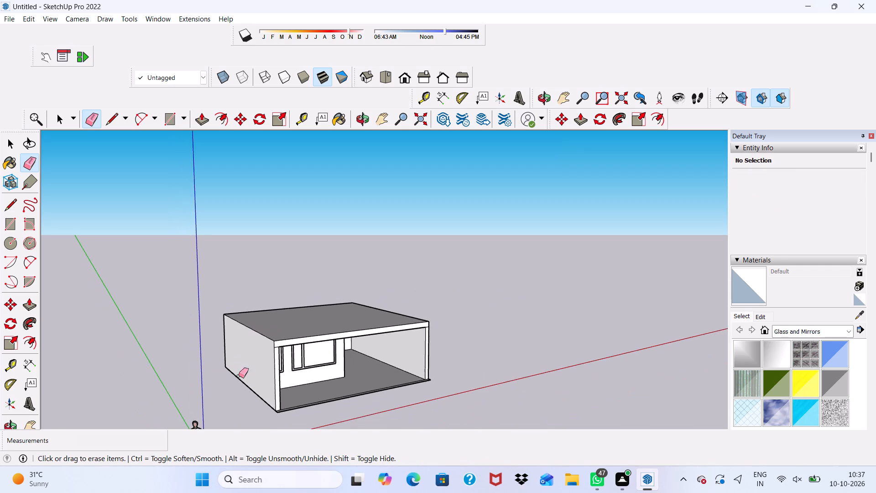
{"action": "scroll", "coordinate": [239, 376], "scroll_direction": "down", "scroll_amount": 2}
{"action": "middle_click_drag", "start_coordinate": [287, 388], "coordinate": [150, 366]}
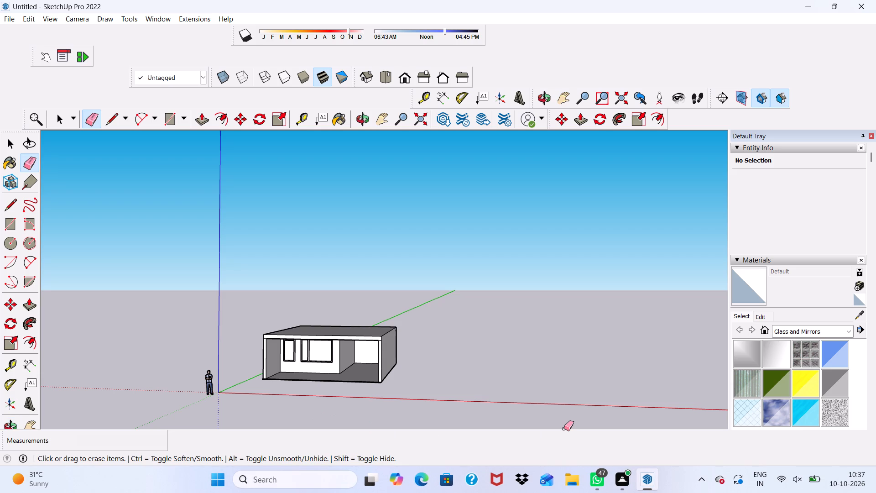
{"action": "key", "text": "space"}
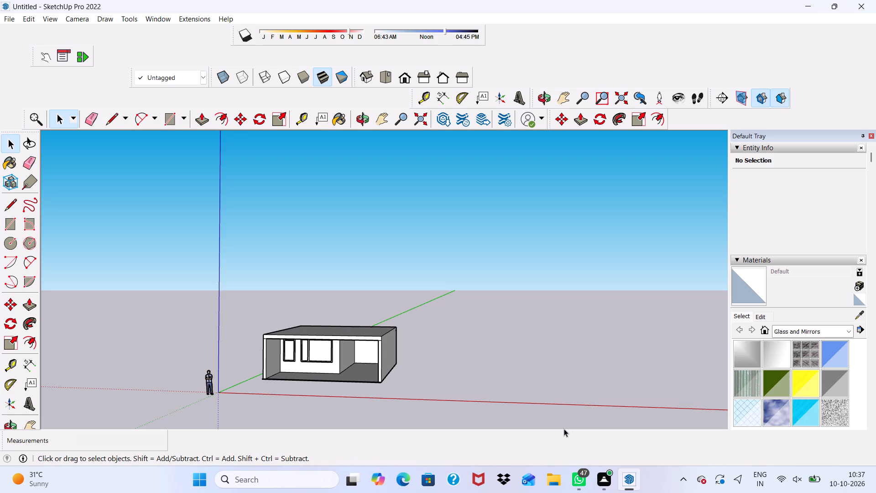
{"action": "scroll", "coordinate": [489, 457], "scroll_direction": "down", "scroll_amount": 7}
{"action": "scroll", "coordinate": [440, 375], "scroll_direction": "up", "scroll_amount": 5}
{"action": "scroll", "coordinate": [441, 382], "scroll_direction": "down", "scroll_amount": 7}
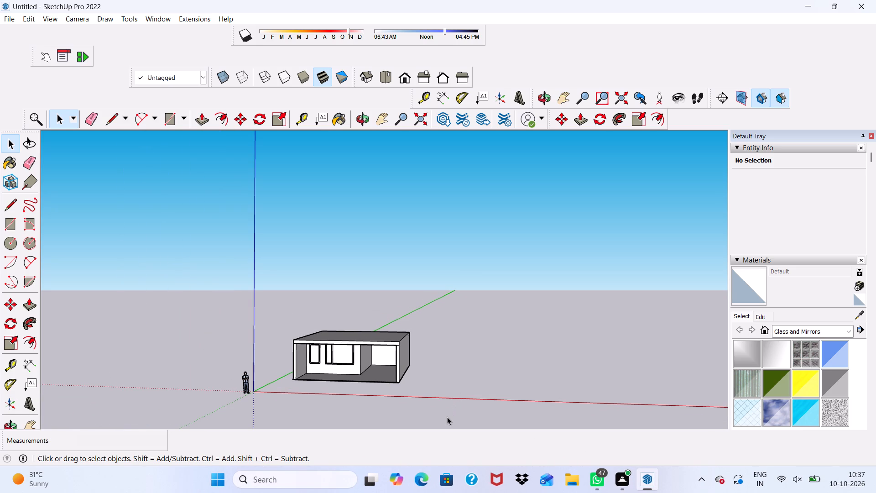
{"action": "scroll", "coordinate": [447, 417], "scroll_direction": "up", "scroll_amount": 1}
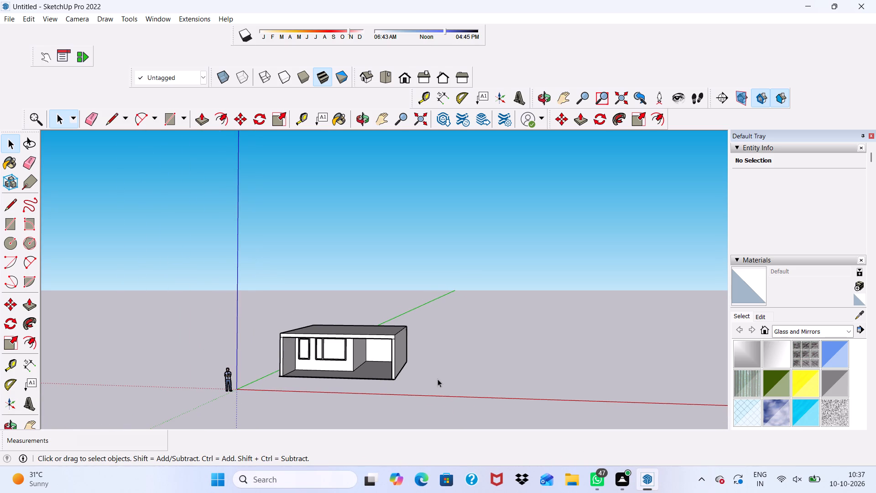
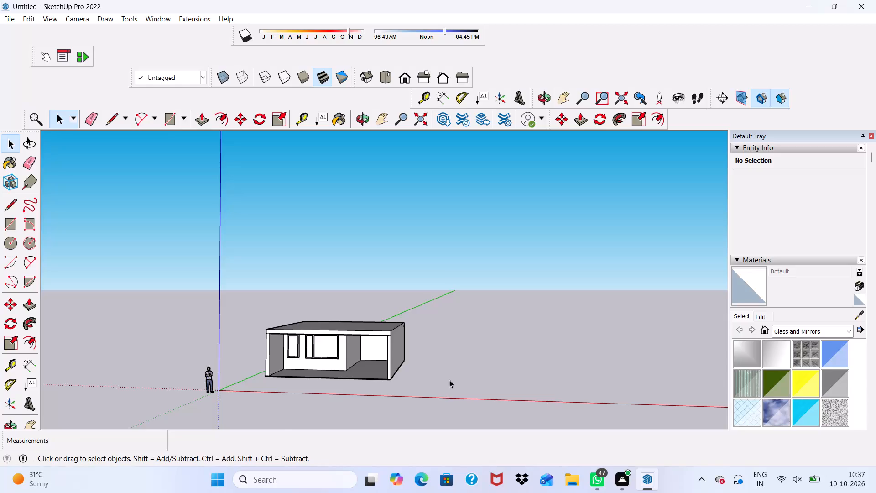
Examine the room from below, above and around its open front, checking the walls, windows and roof slab.
{"action": "scroll", "coordinate": [454, 381], "scroll_direction": "down", "scroll_amount": 5}
{"action": "scroll", "coordinate": [417, 378], "scroll_direction": "up", "scroll_amount": 6}
{"action": "scroll", "coordinate": [208, 343], "scroll_direction": "up", "scroll_amount": 7}
{"action": "middle_click_drag", "start_coordinate": [442, 354], "coordinate": [502, 289]}
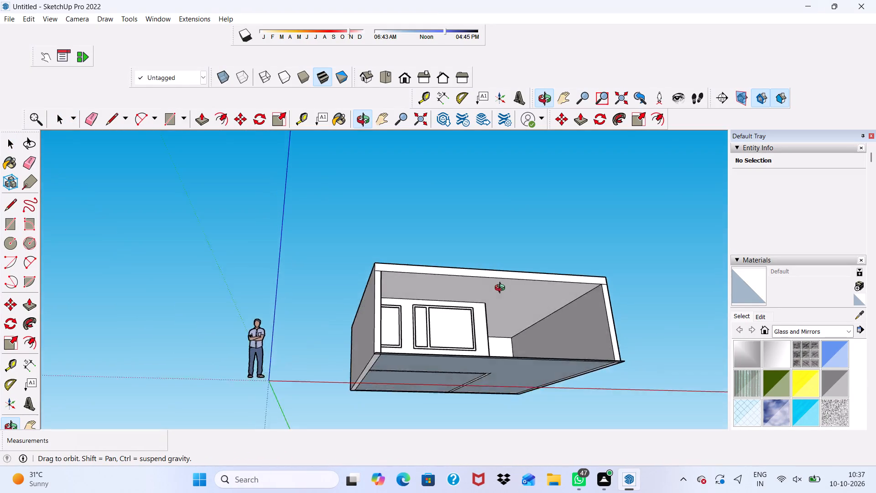
{"action": "middle_click_drag", "start_coordinate": [502, 289], "coordinate": [387, 426]}
{"action": "scroll", "coordinate": [534, 355], "scroll_direction": "down", "scroll_amount": 2}
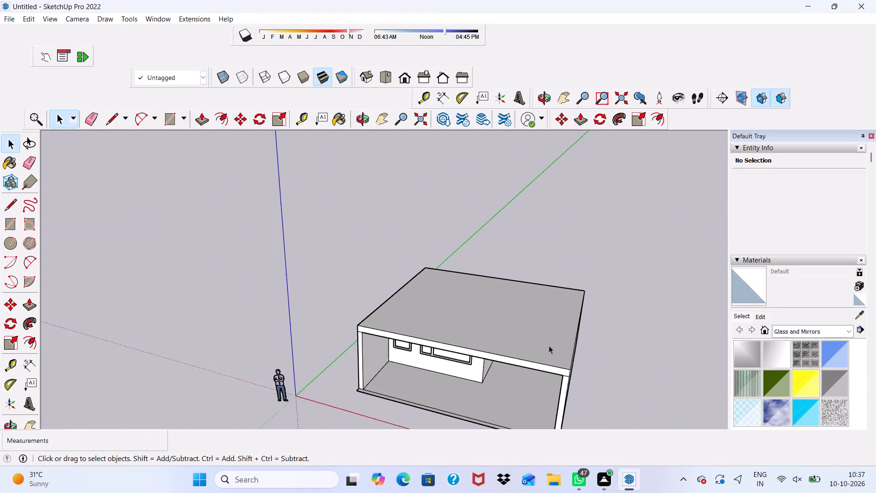
{"action": "scroll", "coordinate": [549, 346], "scroll_direction": "down", "scroll_amount": 4}
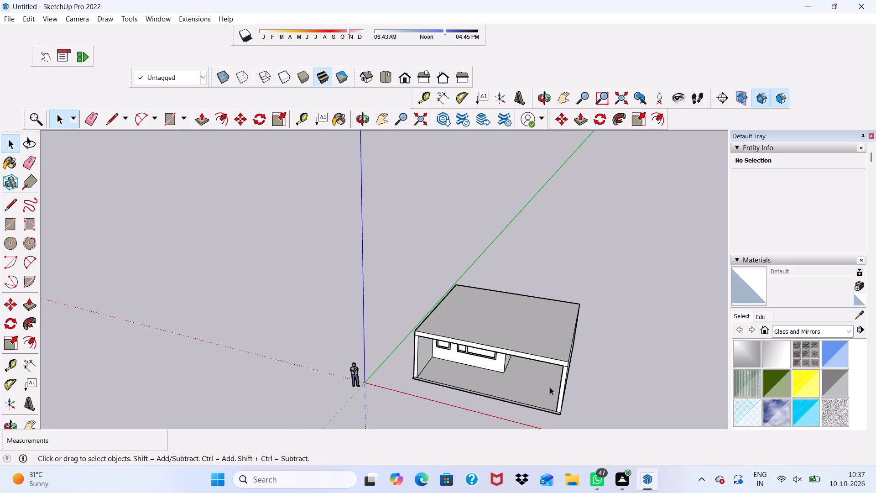
{"action": "scroll", "coordinate": [546, 403], "scroll_direction": "up", "scroll_amount": 1}
{"action": "scroll", "coordinate": [496, 389], "scroll_direction": "up", "scroll_amount": 4}
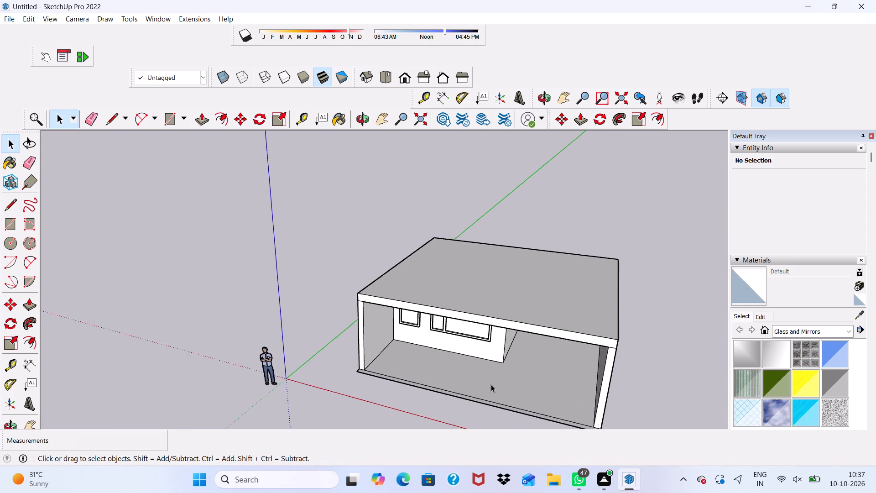
{"action": "scroll", "coordinate": [462, 383], "scroll_direction": "down", "scroll_amount": 7}
{"action": "scroll", "coordinate": [499, 404], "scroll_direction": "up", "scroll_amount": 4}
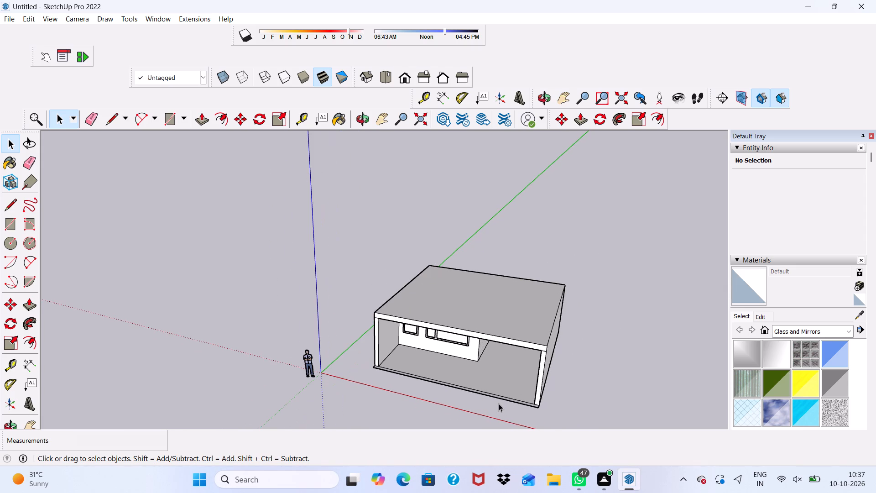
{"action": "scroll", "coordinate": [499, 404], "scroll_direction": "up", "scroll_amount": 6}
{"action": "scroll", "coordinate": [498, 399], "scroll_direction": "down", "scroll_amount": 4}
{"action": "middle_click_drag", "start_coordinate": [498, 389], "coordinate": [505, 373]}
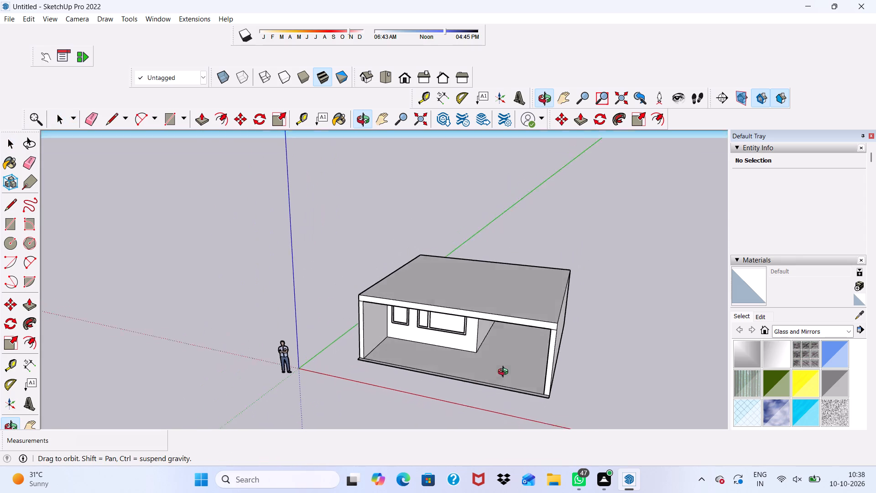
{"action": "middle_click_drag", "start_coordinate": [505, 373], "coordinate": [606, 383]}
{"action": "scroll", "coordinate": [607, 377], "scroll_direction": "up", "scroll_amount": 2}
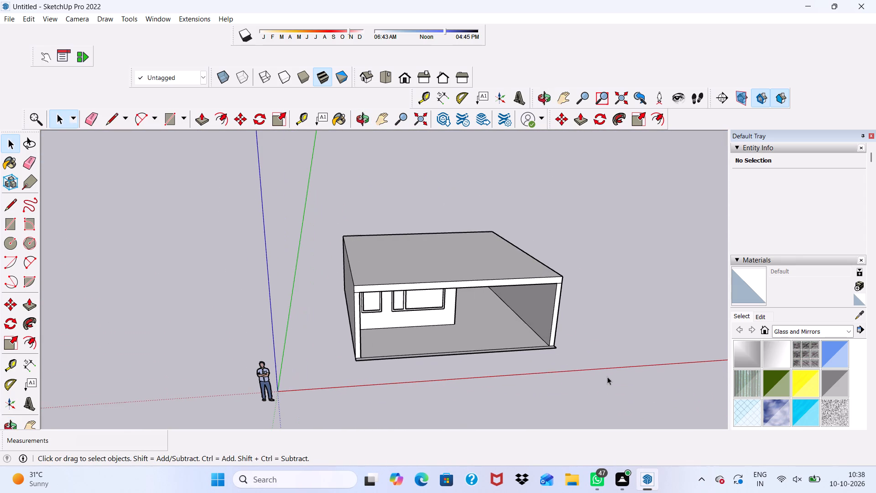
{"action": "scroll", "coordinate": [599, 381], "scroll_direction": "up", "scroll_amount": 5}
{"action": "scroll", "coordinate": [597, 380], "scroll_direction": "down", "scroll_amount": 3}
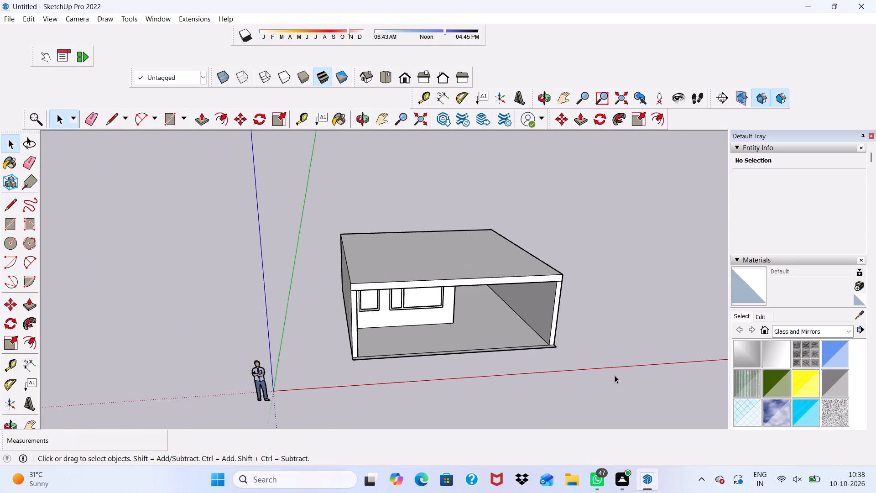
{"action": "scroll", "coordinate": [615, 375], "scroll_direction": "down", "scroll_amount": 3}
{"action": "scroll", "coordinate": [671, 371], "scroll_direction": "up", "scroll_amount": 6}
{"action": "scroll", "coordinate": [654, 369], "scroll_direction": "down", "scroll_amount": 1}
{"action": "middle_click_drag", "start_coordinate": [653, 369], "coordinate": [608, 331]}
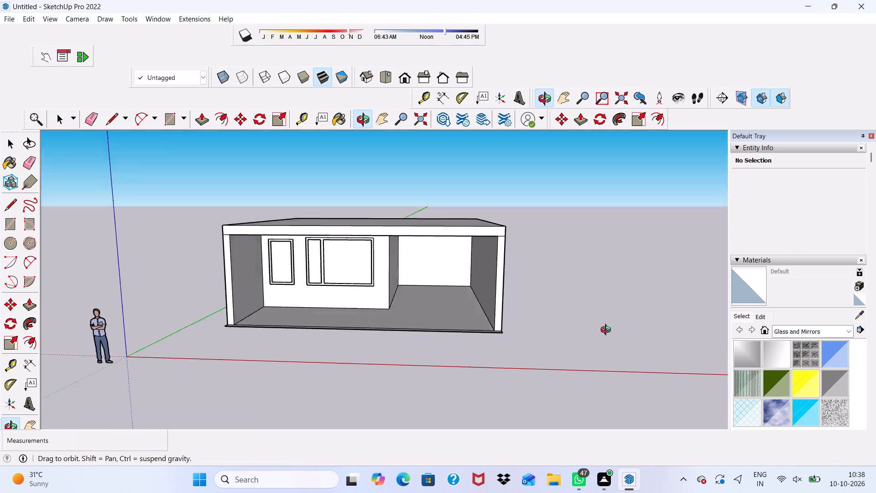
{"action": "middle_click_drag", "start_coordinate": [608, 331], "coordinate": [600, 346]}
{"action": "scroll", "coordinate": [573, 251], "scroll_direction": "up", "scroll_amount": 6}
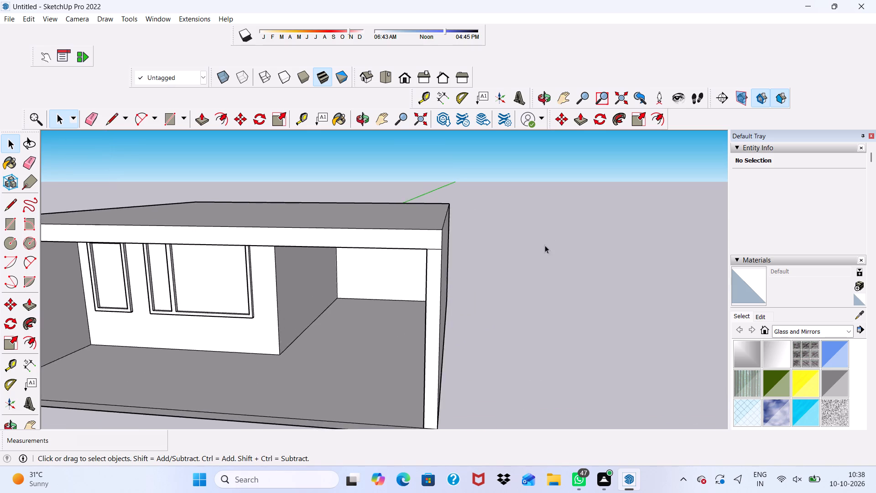
{"action": "scroll", "coordinate": [544, 246], "scroll_direction": "down", "scroll_amount": 6}
{"action": "middle_click_drag", "start_coordinate": [408, 292], "coordinate": [448, 322]}
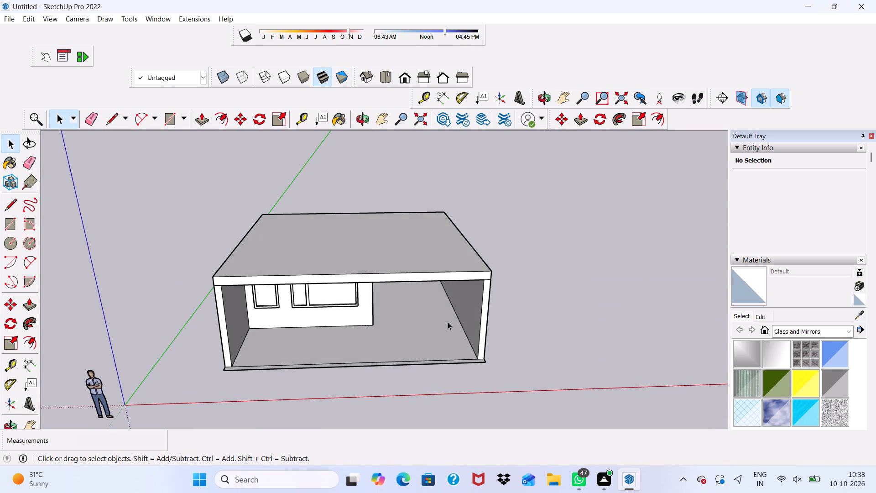
{"action": "scroll", "coordinate": [399, 265], "scroll_direction": "up", "scroll_amount": 2}
{"action": "scroll", "coordinate": [401, 265], "scroll_direction": "down", "scroll_amount": 6}
{"action": "middle_click_drag", "start_coordinate": [423, 299], "coordinate": [420, 297]}
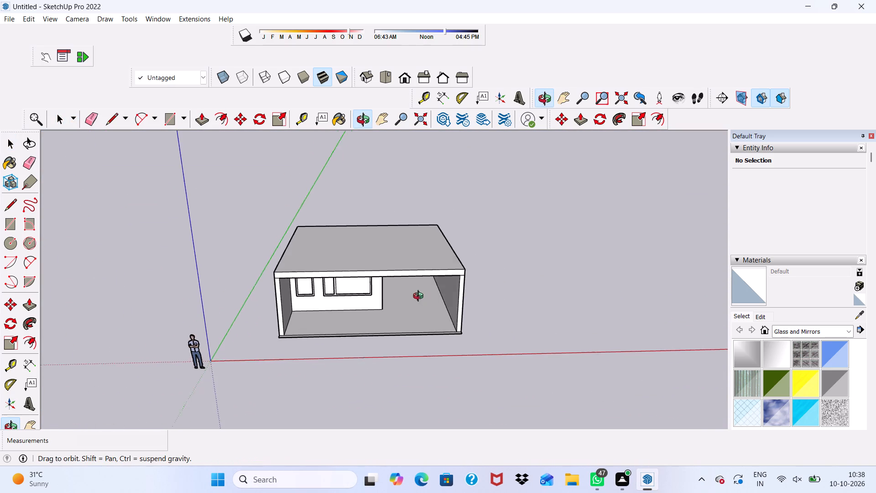
{"action": "middle_click_drag", "start_coordinate": [420, 297], "coordinate": [391, 216]}
{"action": "scroll", "coordinate": [394, 222], "scroll_direction": "up", "scroll_amount": 7}
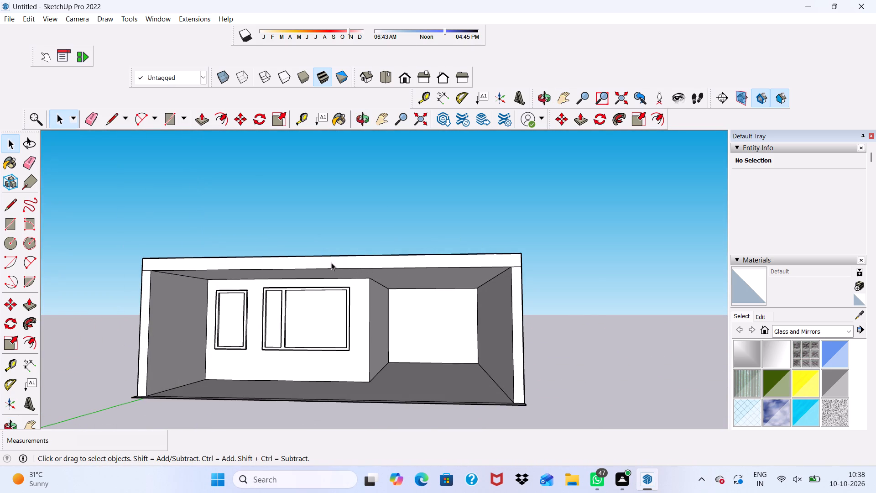
{"action": "scroll", "coordinate": [372, 256], "scroll_direction": "down", "scroll_amount": 7}
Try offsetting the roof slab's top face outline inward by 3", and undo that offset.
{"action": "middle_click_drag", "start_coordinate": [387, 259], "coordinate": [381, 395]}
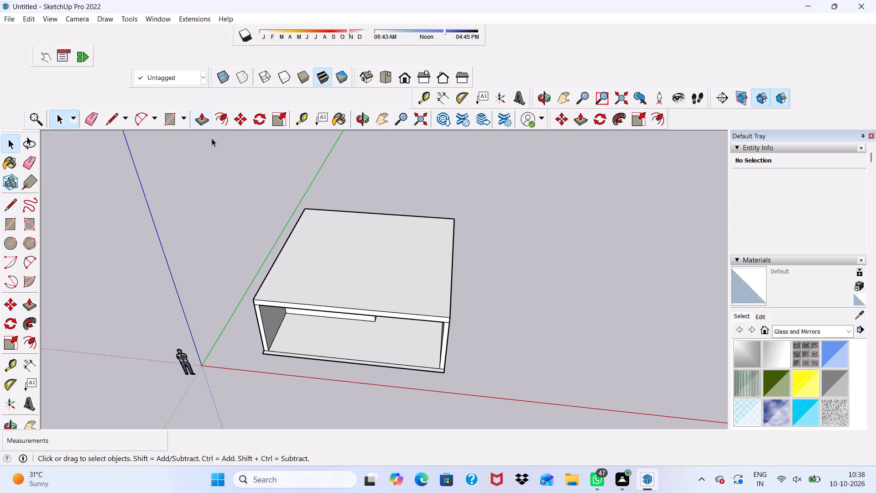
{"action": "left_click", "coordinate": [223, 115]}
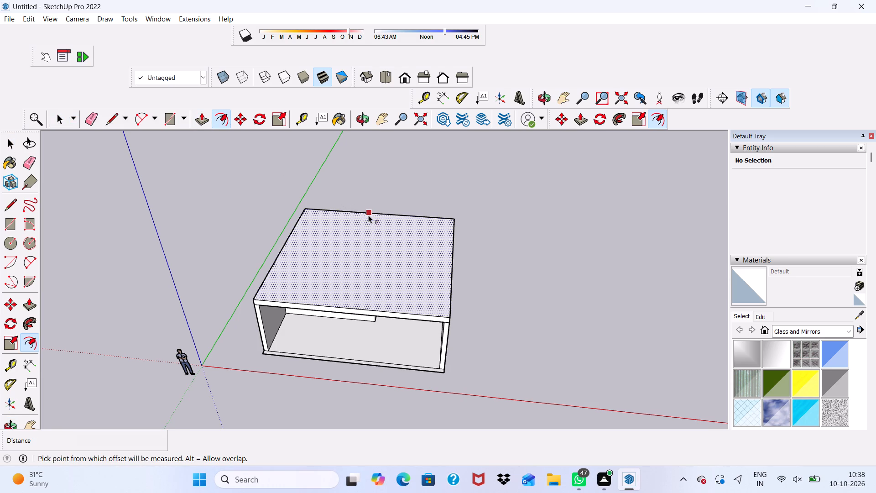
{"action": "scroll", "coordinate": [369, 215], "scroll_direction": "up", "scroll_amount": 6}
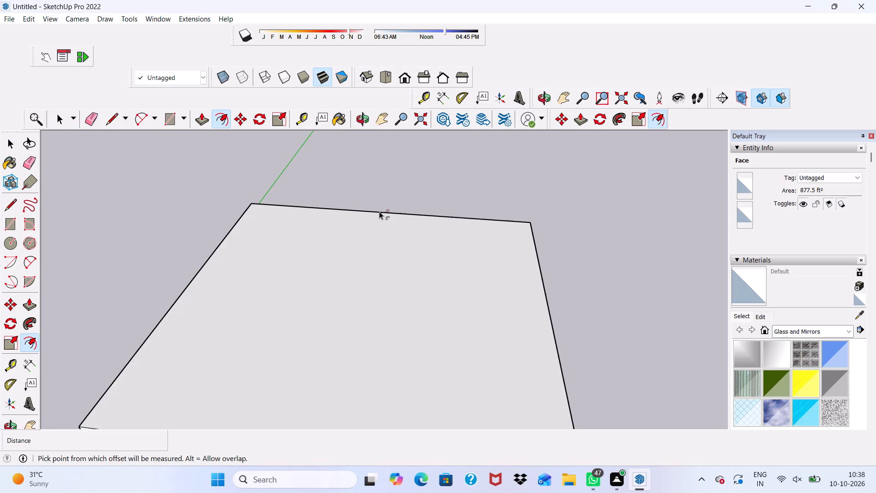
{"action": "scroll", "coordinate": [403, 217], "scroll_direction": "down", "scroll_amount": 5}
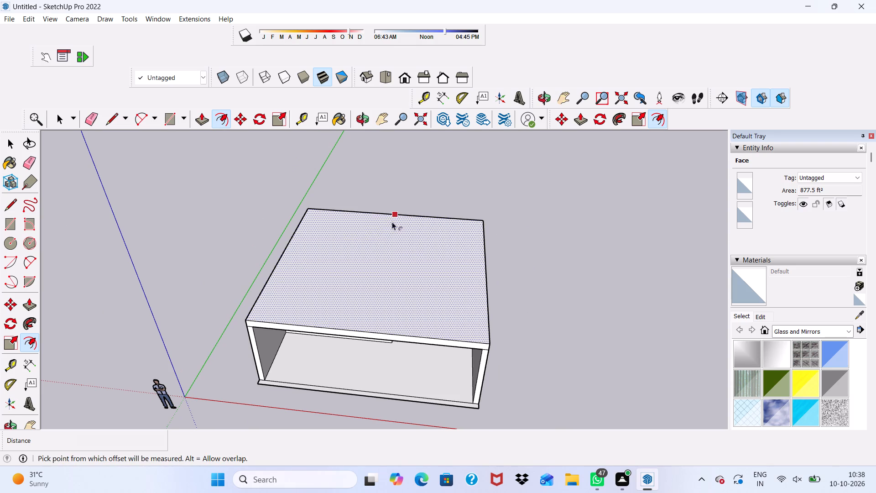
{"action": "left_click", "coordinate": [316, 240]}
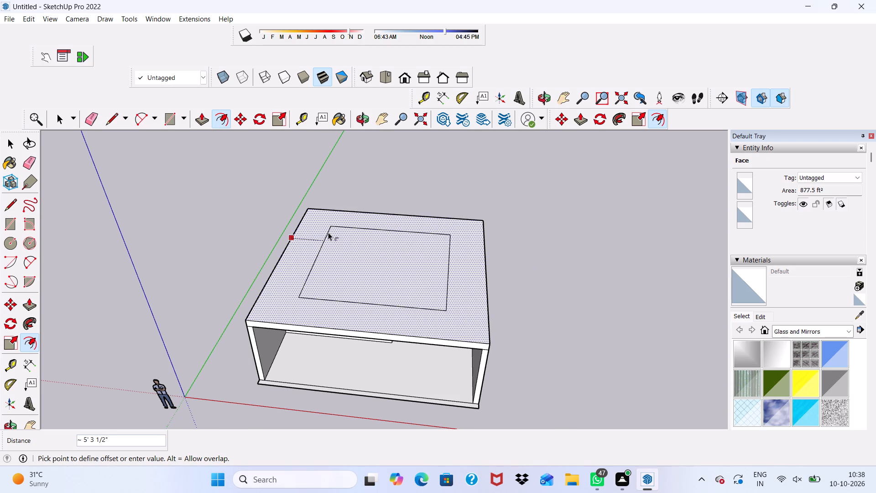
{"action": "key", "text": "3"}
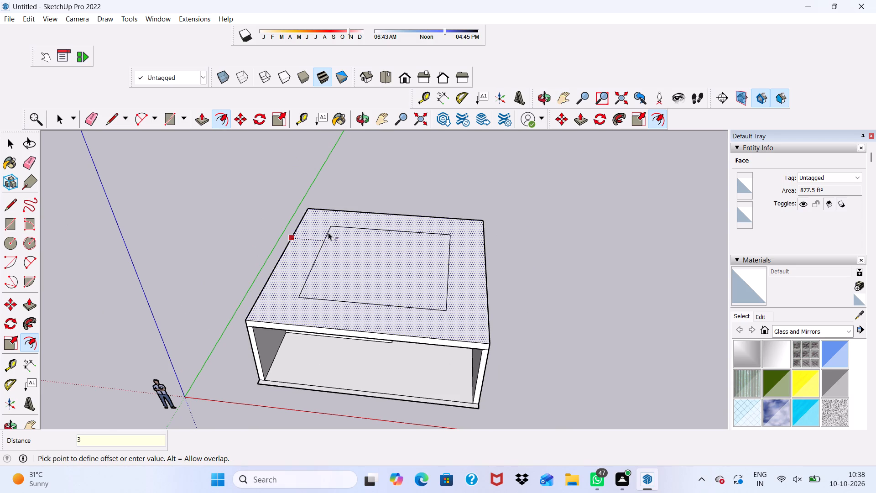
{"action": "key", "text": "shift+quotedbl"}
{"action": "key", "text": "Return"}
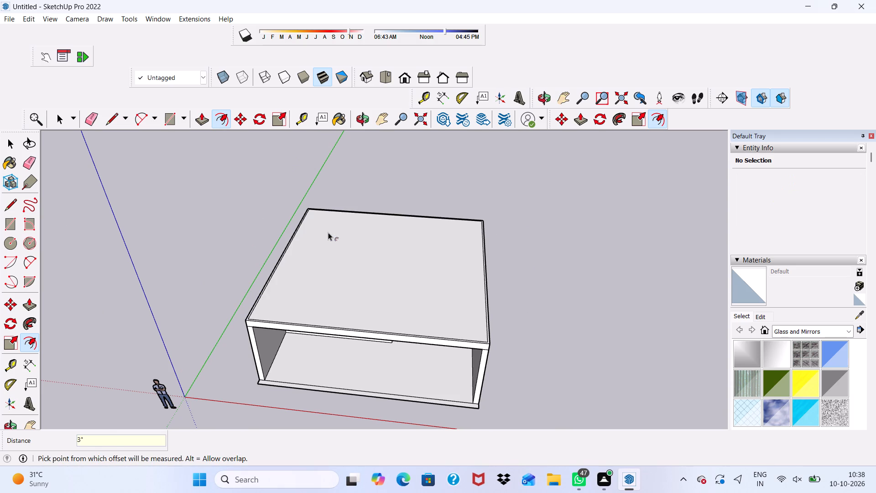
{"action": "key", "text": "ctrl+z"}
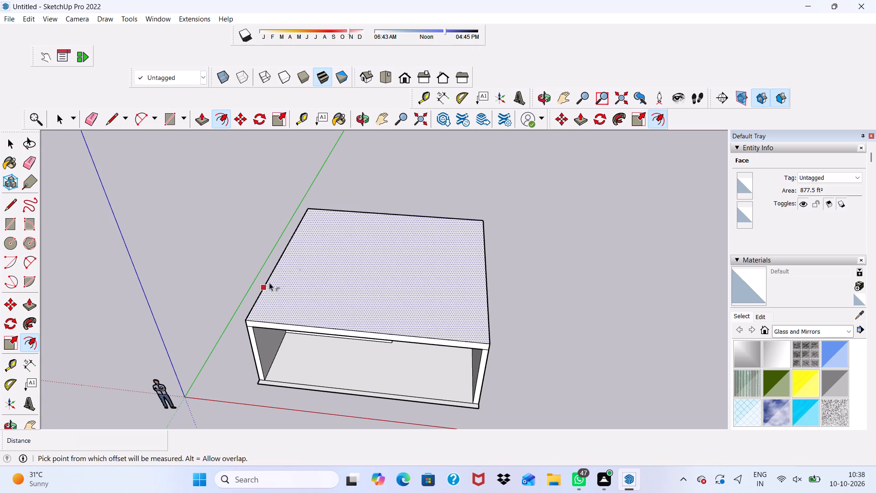
Offset the roof slab's top face outline inward by 9".
{"action": "left_click", "coordinate": [292, 270]}
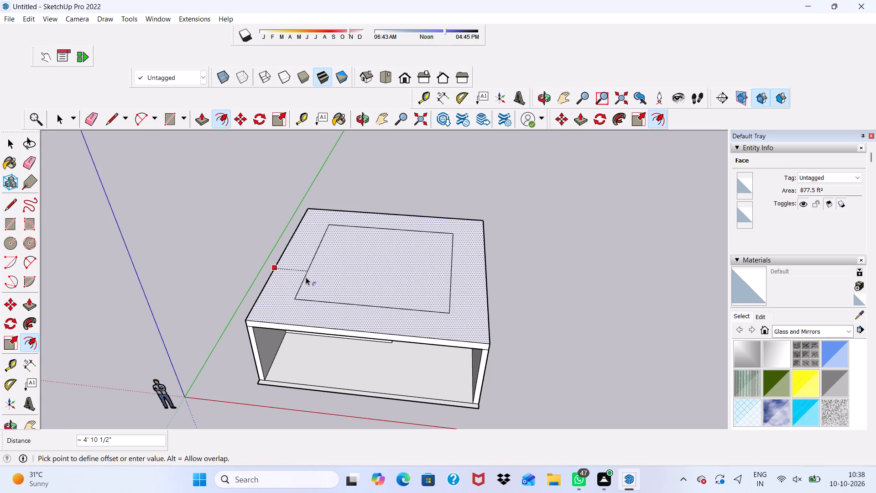
{"action": "key", "text": "9"}
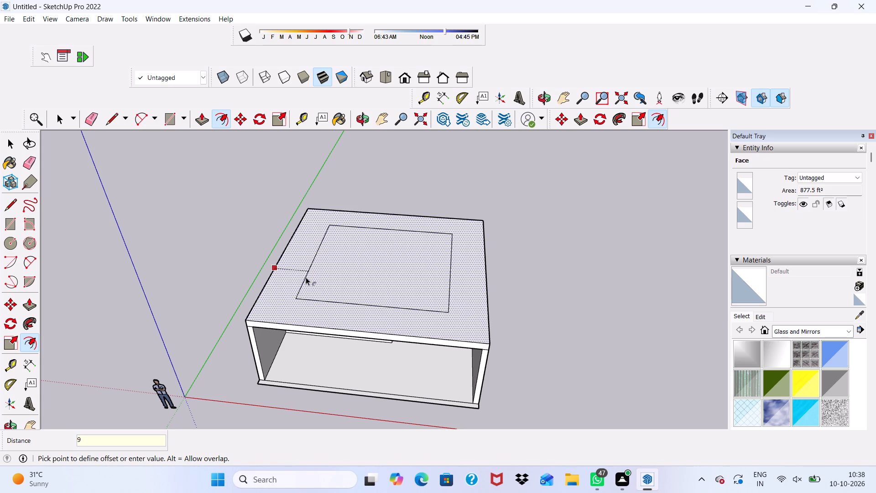
{"action": "key", "text": "shift+quotedbl"}
{"action": "key", "text": "Return"}
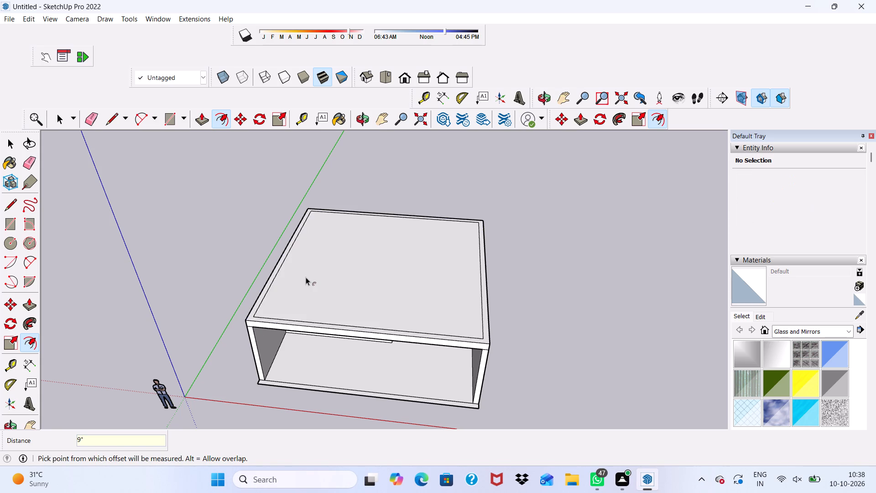
With the Select tool active, examine the room's open front, the windows and the inset border on the roof.
{"action": "scroll", "coordinate": [313, 367], "scroll_direction": "down", "scroll_amount": 4}
{"action": "middle_click_drag", "start_coordinate": [333, 336], "coordinate": [361, 196]}
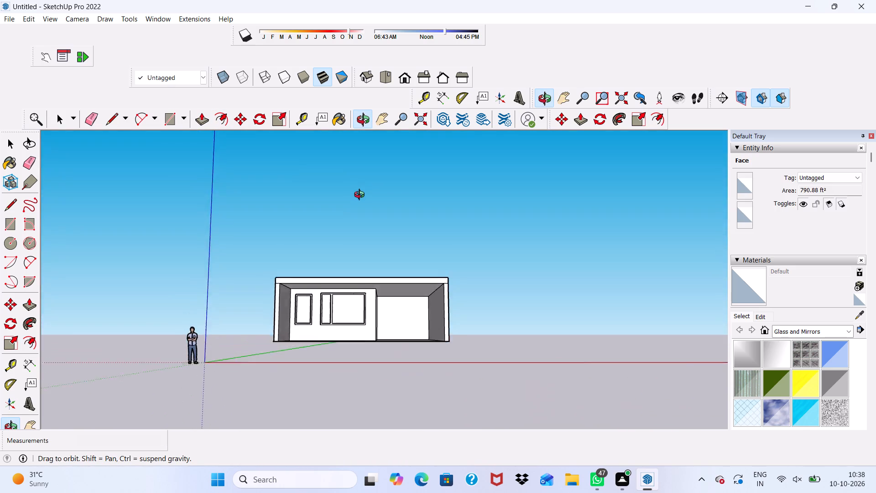
{"action": "middle_click_drag", "start_coordinate": [361, 196], "coordinate": [362, 210]}
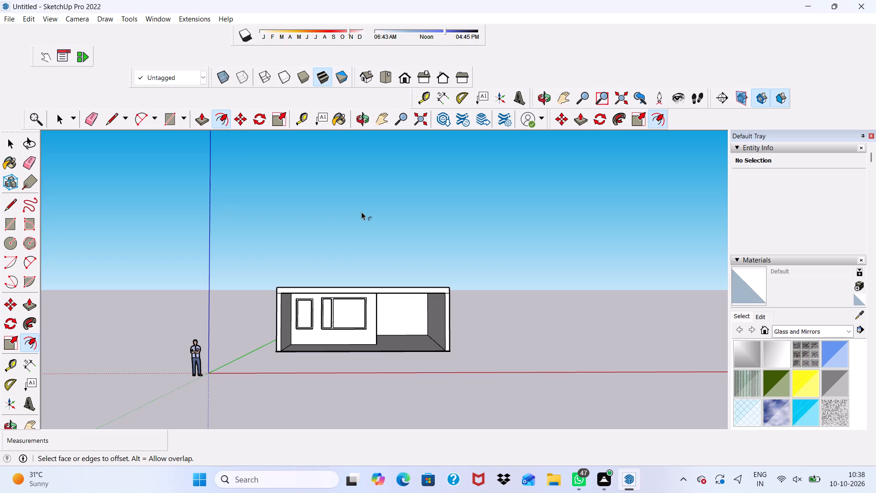
{"action": "key", "text": "space"}
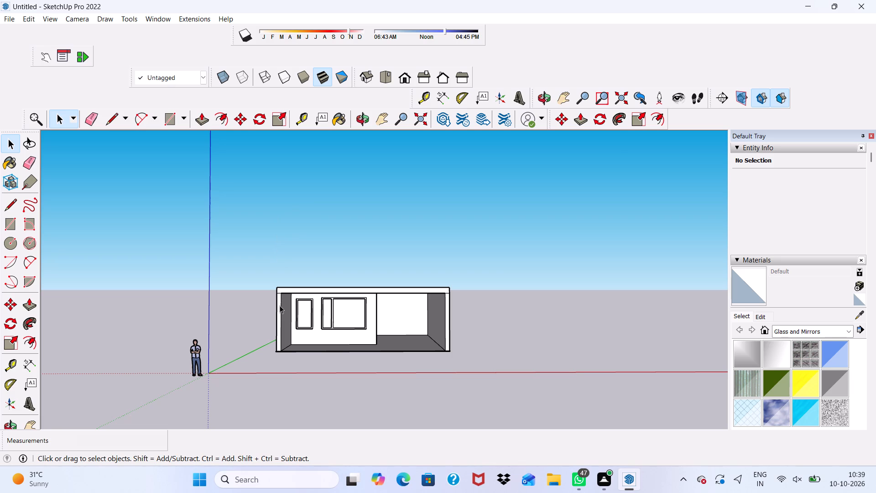
{"action": "scroll", "coordinate": [308, 272], "scroll_direction": "up", "scroll_amount": 5}
{"action": "scroll", "coordinate": [317, 265], "scroll_direction": "down", "scroll_amount": 5}
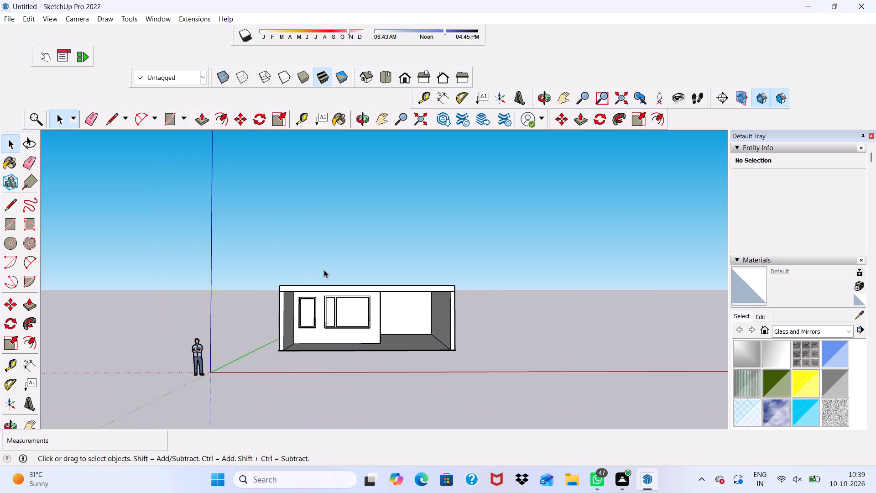
{"action": "middle_click_drag", "start_coordinate": [277, 290], "coordinate": [369, 352]}
{"action": "scroll", "coordinate": [369, 352], "scroll_direction": "up", "scroll_amount": 6}
{"action": "scroll", "coordinate": [336, 247], "scroll_direction": "up", "scroll_amount": 4}
{"action": "scroll", "coordinate": [336, 247], "scroll_direction": "down", "scroll_amount": 5}
{"action": "middle_click_drag", "start_coordinate": [436, 295], "coordinate": [291, 255]}
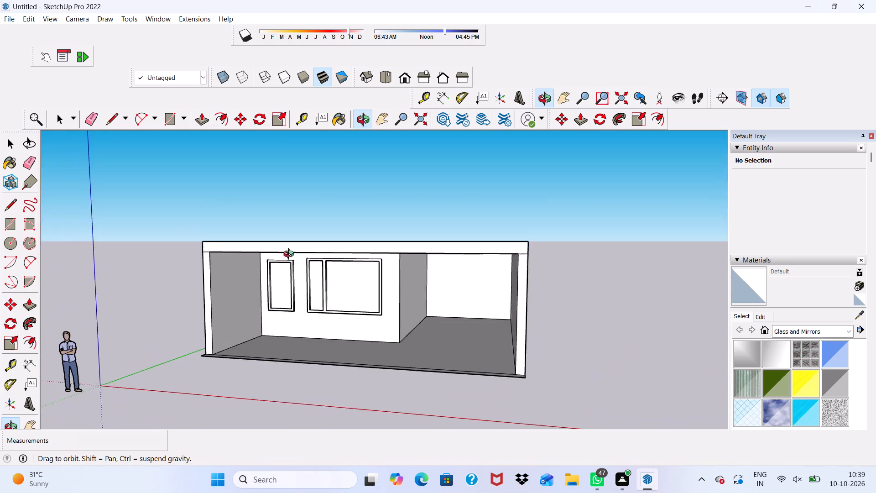
{"action": "middle_click_drag", "start_coordinate": [291, 255], "coordinate": [279, 275]}
{"action": "scroll", "coordinate": [279, 275], "scroll_direction": "up", "scroll_amount": 2}
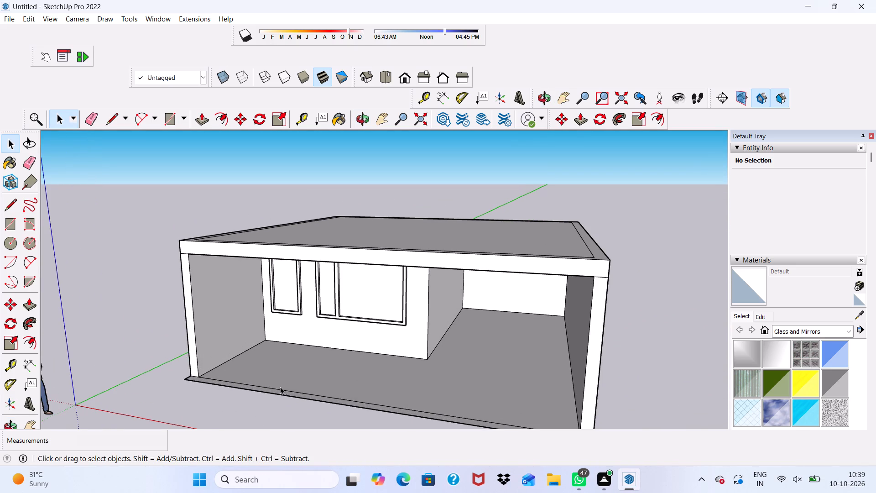
{"action": "scroll", "coordinate": [219, 408], "scroll_direction": "up", "scroll_amount": 4}
{"action": "scroll", "coordinate": [220, 404], "scroll_direction": "down", "scroll_amount": 5}
{"action": "scroll", "coordinate": [266, 380], "scroll_direction": "down", "scroll_amount": 1}
{"action": "middle_click_drag", "start_coordinate": [266, 380], "coordinate": [415, 353]}
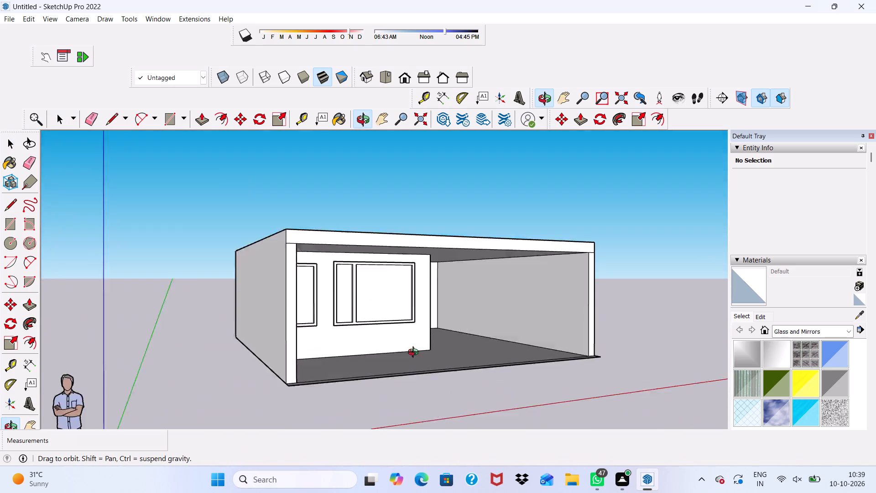
{"action": "middle_click_drag", "start_coordinate": [415, 353], "coordinate": [368, 384]}
{"action": "scroll", "coordinate": [346, 308], "scroll_direction": "up", "scroll_amount": 5}
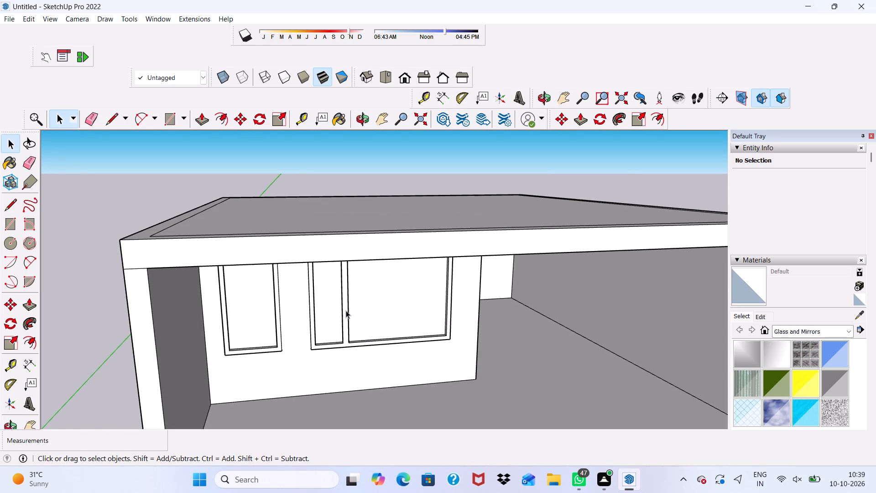
{"action": "scroll", "coordinate": [128, 361], "scroll_direction": "down", "scroll_amount": 3}
{"action": "middle_click_drag", "start_coordinate": [208, 227], "coordinate": [183, 316]}
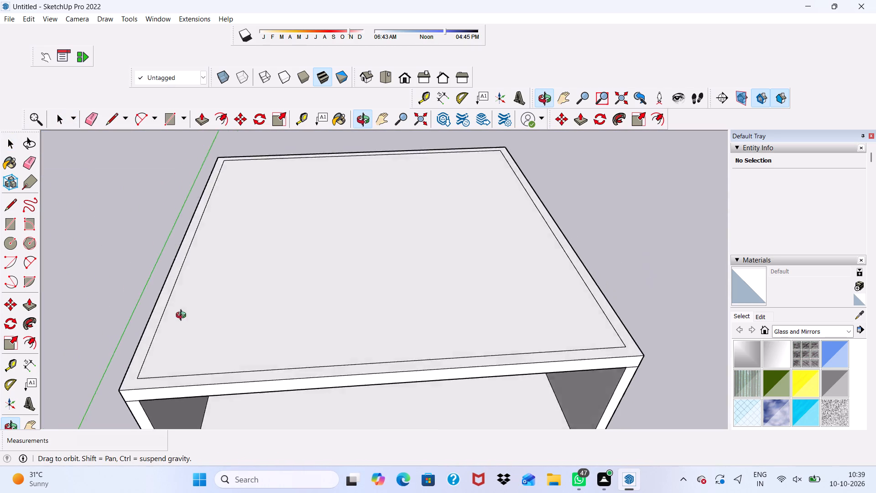
{"action": "middle_click_drag", "start_coordinate": [183, 316], "coordinate": [176, 289]}
{"action": "scroll", "coordinate": [232, 267], "scroll_direction": "down", "scroll_amount": 9}
{"action": "scroll", "coordinate": [375, 275], "scroll_direction": "up", "scroll_amount": 3}
{"action": "scroll", "coordinate": [390, 265], "scroll_direction": "down", "scroll_amount": 7}
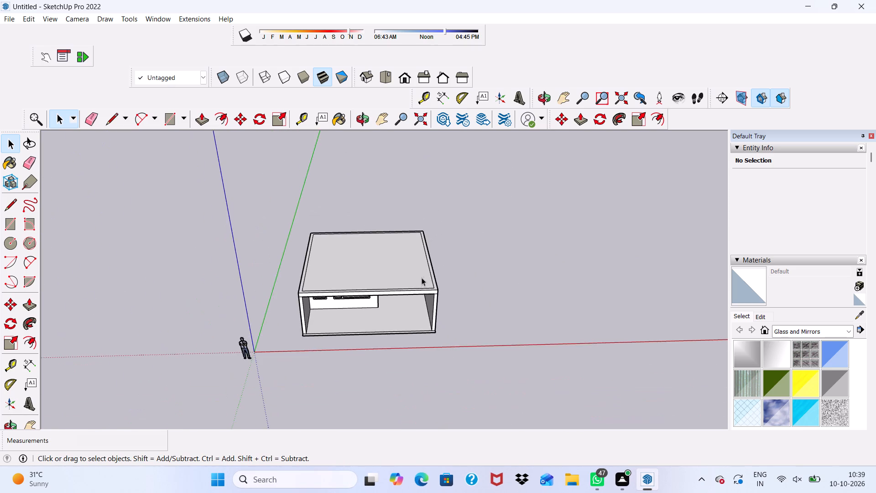
{"action": "middle_click_drag", "start_coordinate": [426, 287], "coordinate": [417, 349]}
{"action": "scroll", "coordinate": [341, 332], "scroll_direction": "up", "scroll_amount": 20}
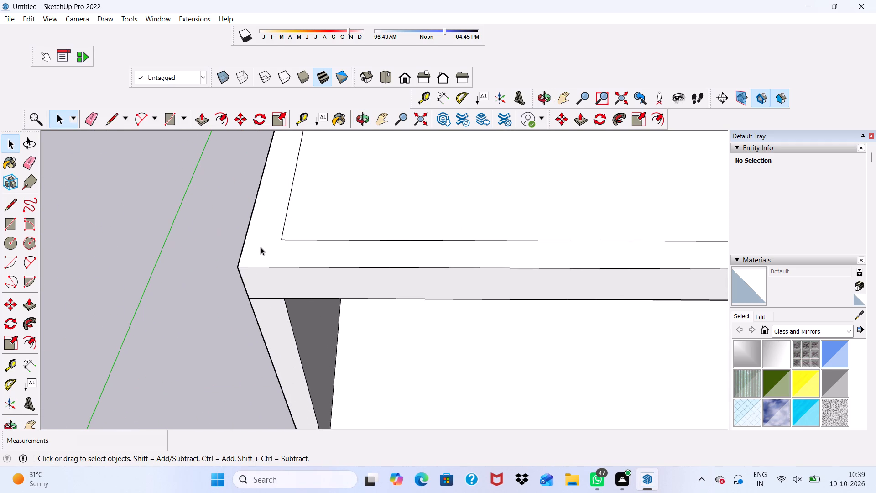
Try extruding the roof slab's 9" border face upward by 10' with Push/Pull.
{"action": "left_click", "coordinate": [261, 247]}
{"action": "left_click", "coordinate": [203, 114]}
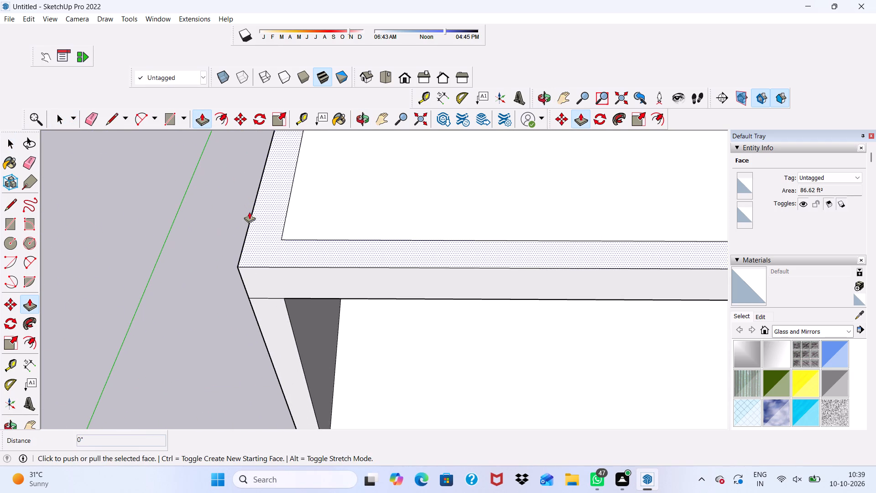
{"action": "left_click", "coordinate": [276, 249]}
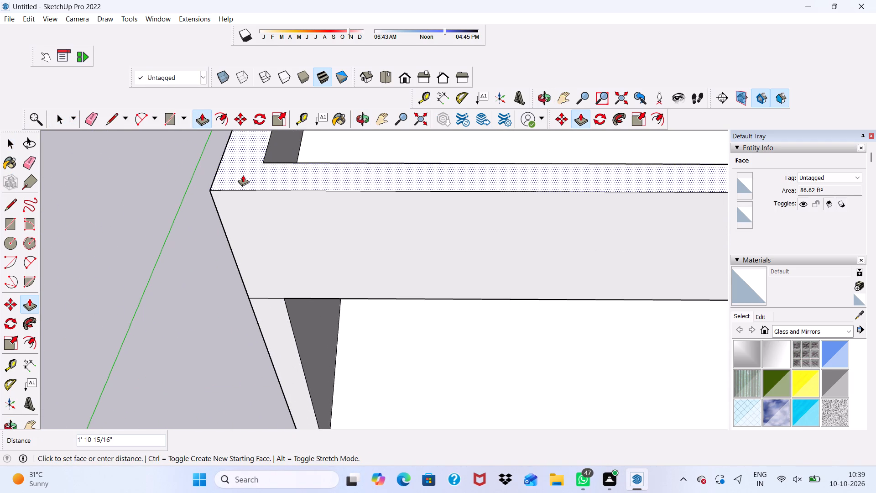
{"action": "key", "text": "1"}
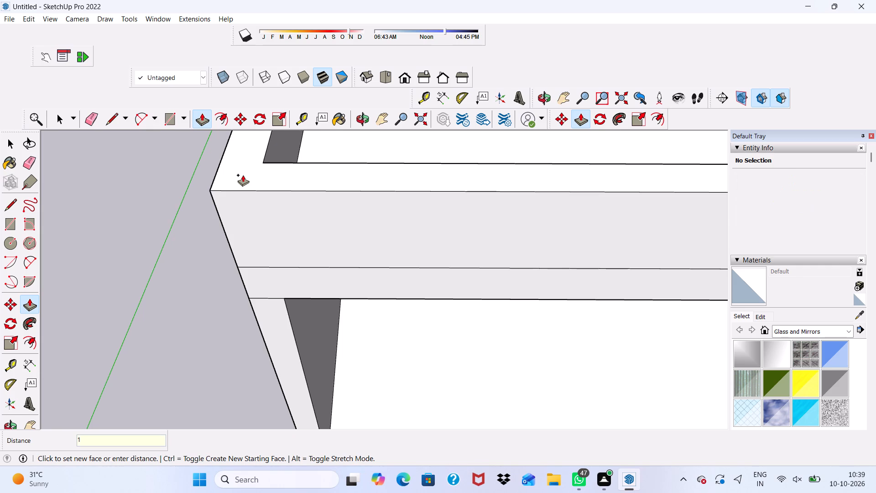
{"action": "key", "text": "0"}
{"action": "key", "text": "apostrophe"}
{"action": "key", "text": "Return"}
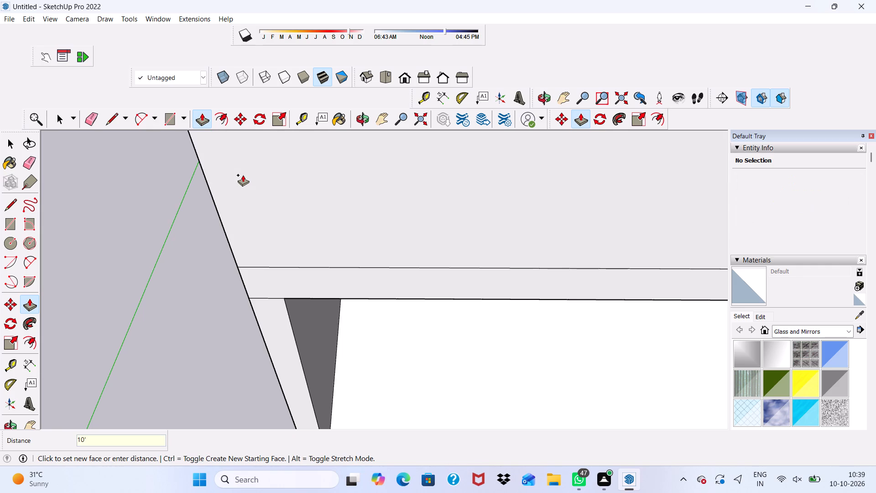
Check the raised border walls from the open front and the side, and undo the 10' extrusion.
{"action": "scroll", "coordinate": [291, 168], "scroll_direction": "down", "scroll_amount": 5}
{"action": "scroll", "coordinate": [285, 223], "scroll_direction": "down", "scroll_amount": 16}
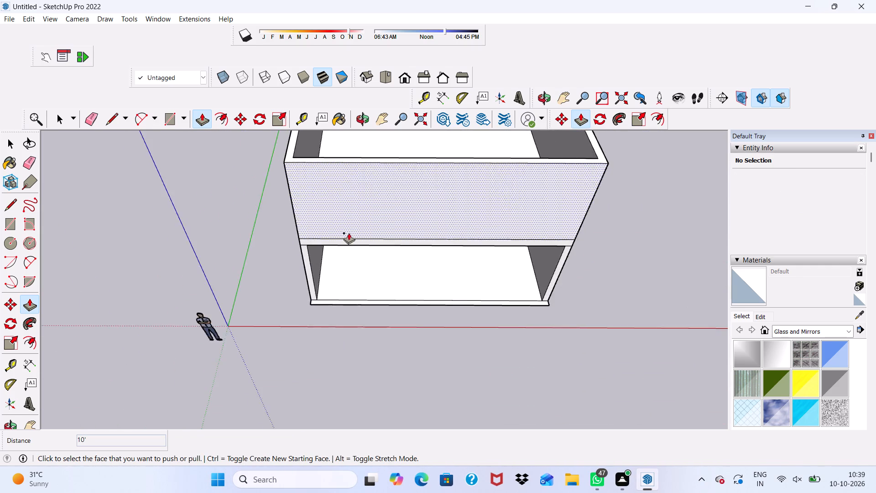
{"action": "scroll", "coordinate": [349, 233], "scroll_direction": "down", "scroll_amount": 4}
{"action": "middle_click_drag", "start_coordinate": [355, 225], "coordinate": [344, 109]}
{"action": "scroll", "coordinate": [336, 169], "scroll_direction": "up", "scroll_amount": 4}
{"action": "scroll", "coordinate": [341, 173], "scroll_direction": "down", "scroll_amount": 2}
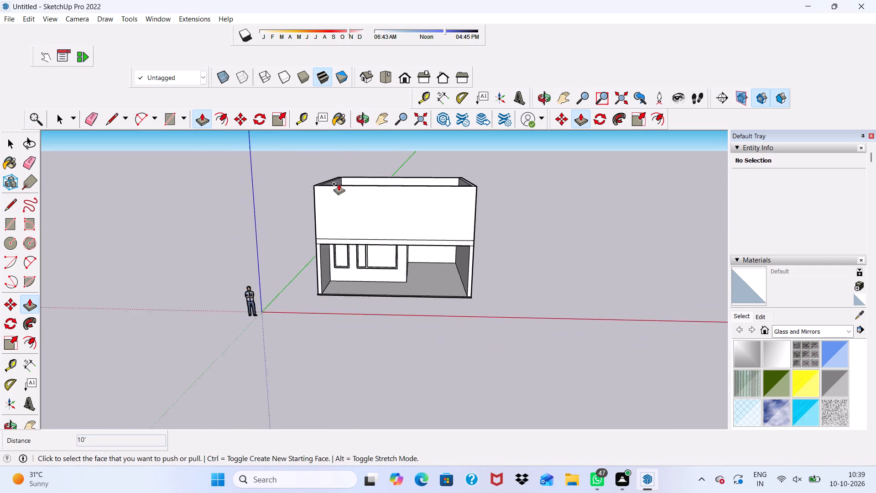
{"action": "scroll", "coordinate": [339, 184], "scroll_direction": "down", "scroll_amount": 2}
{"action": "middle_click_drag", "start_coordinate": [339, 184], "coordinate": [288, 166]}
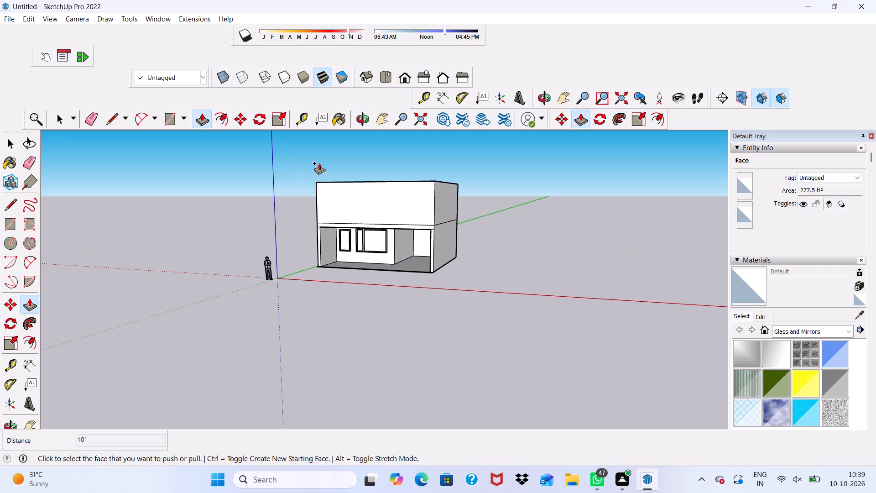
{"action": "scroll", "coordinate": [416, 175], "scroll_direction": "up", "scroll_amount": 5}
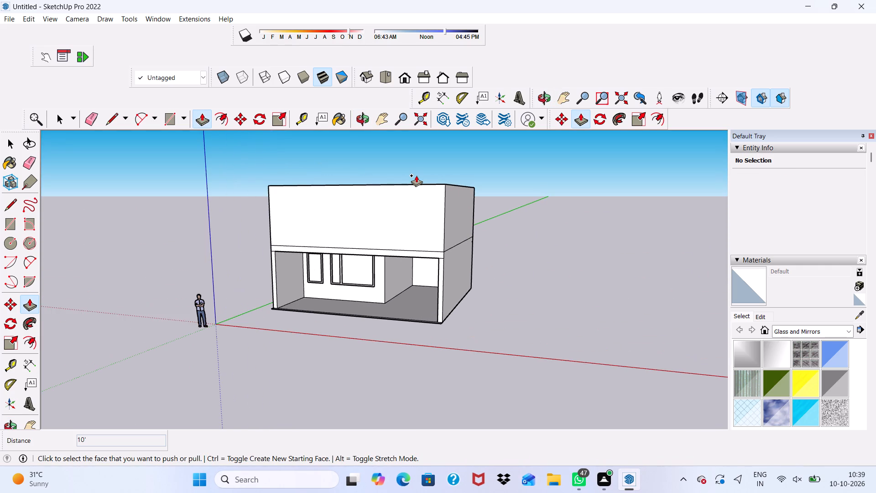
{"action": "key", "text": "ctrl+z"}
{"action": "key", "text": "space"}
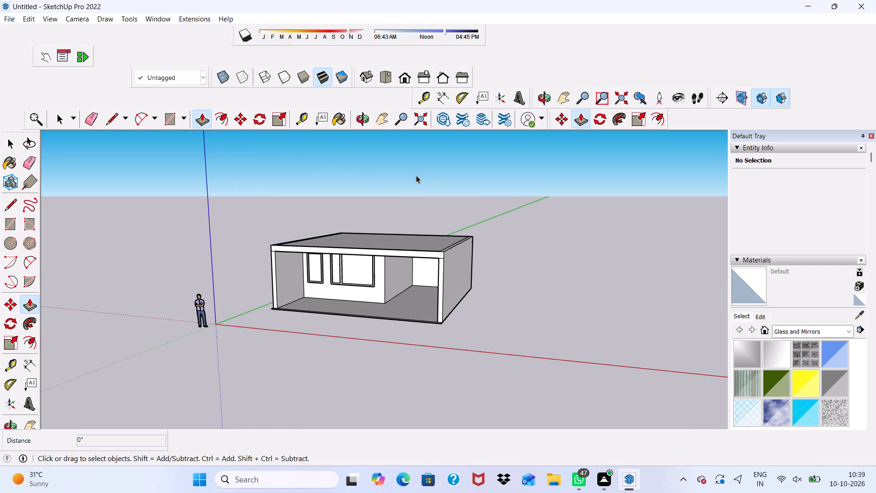
Draw a rectangle about 22' 4" by 12' 7" on the roof inside the border, filling the back corner above the windows.
{"action": "scroll", "coordinate": [413, 189], "scroll_direction": "down", "scroll_amount": 3}
{"action": "scroll", "coordinate": [434, 259], "scroll_direction": "up", "scroll_amount": 1}
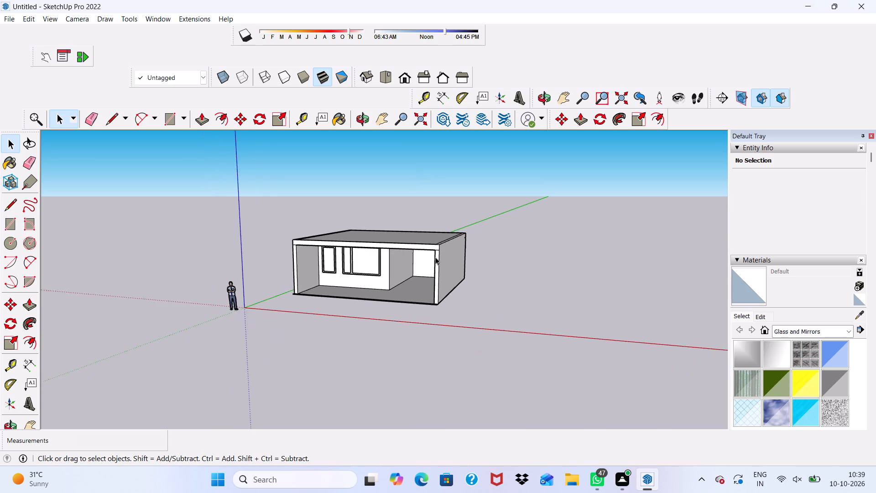
{"action": "scroll", "coordinate": [435, 257], "scroll_direction": "down", "scroll_amount": 5}
{"action": "middle_click_drag", "start_coordinate": [435, 257], "coordinate": [180, 393]}
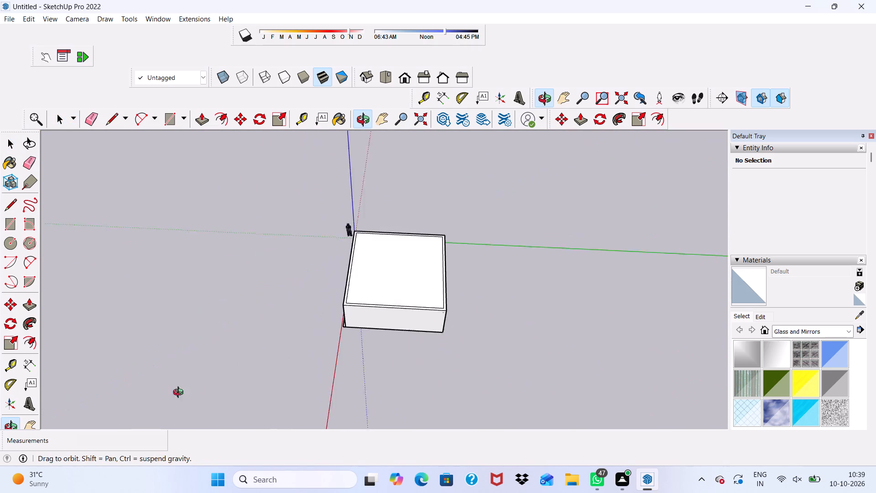
{"action": "middle_click_drag", "start_coordinate": [180, 393], "coordinate": [396, 352]}
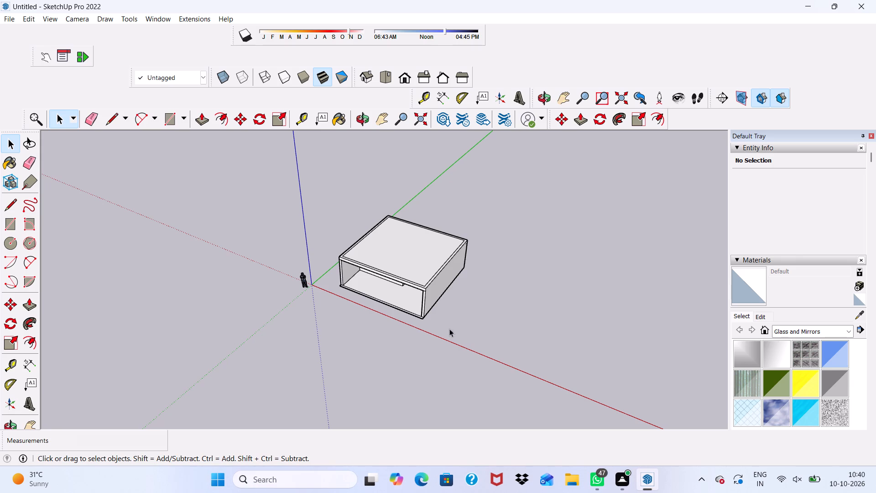
{"action": "scroll", "coordinate": [350, 220], "scroll_direction": "up", "scroll_amount": 10}
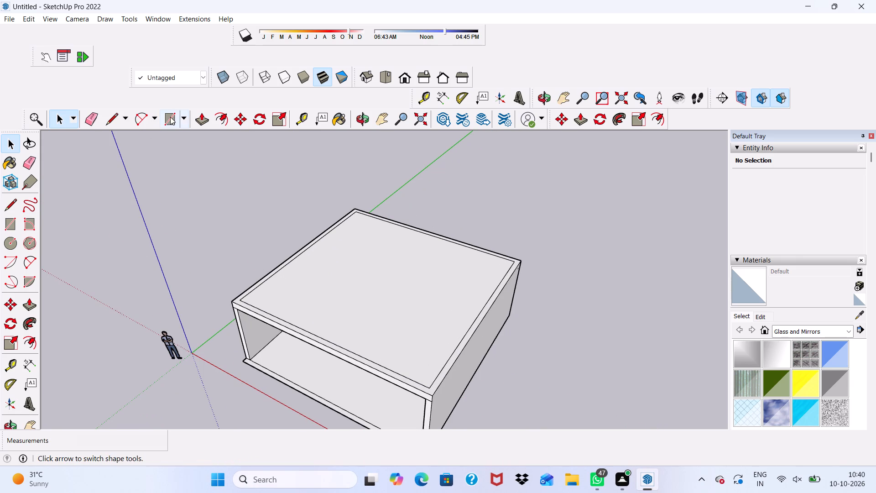
{"action": "left_click", "coordinate": [170, 115]}
{"action": "scroll", "coordinate": [247, 283], "scroll_direction": "up", "scroll_amount": 8}
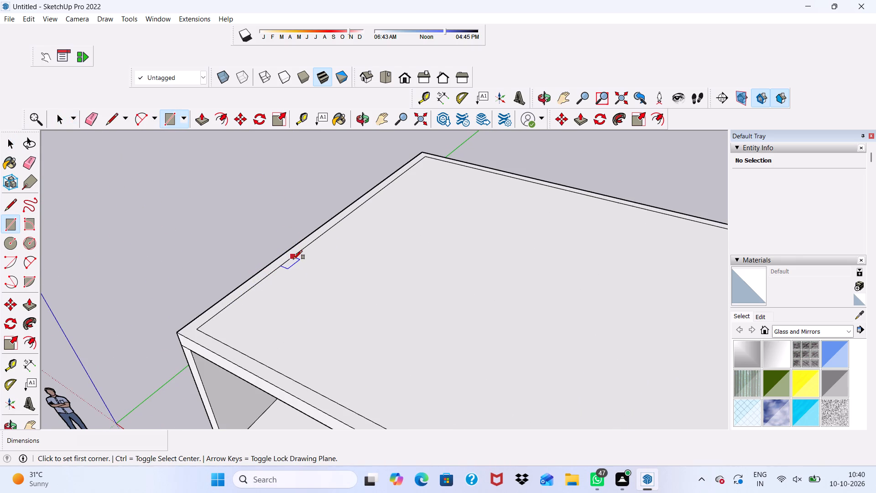
{"action": "left_click", "coordinate": [262, 278]}
{"action": "scroll", "coordinate": [303, 272], "scroll_direction": "down", "scroll_amount": 5}
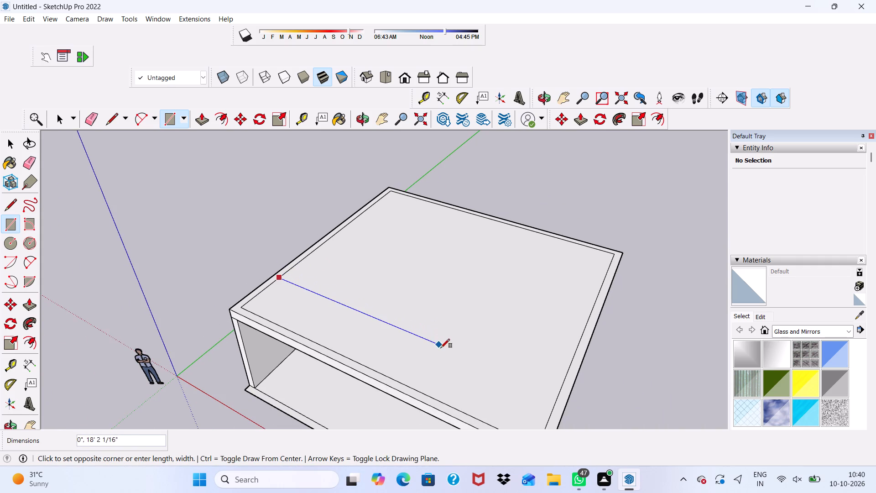
{"action": "scroll", "coordinate": [466, 343], "scroll_direction": "up", "scroll_amount": 3}
{"action": "scroll", "coordinate": [469, 337], "scroll_direction": "down", "scroll_amount": 7}
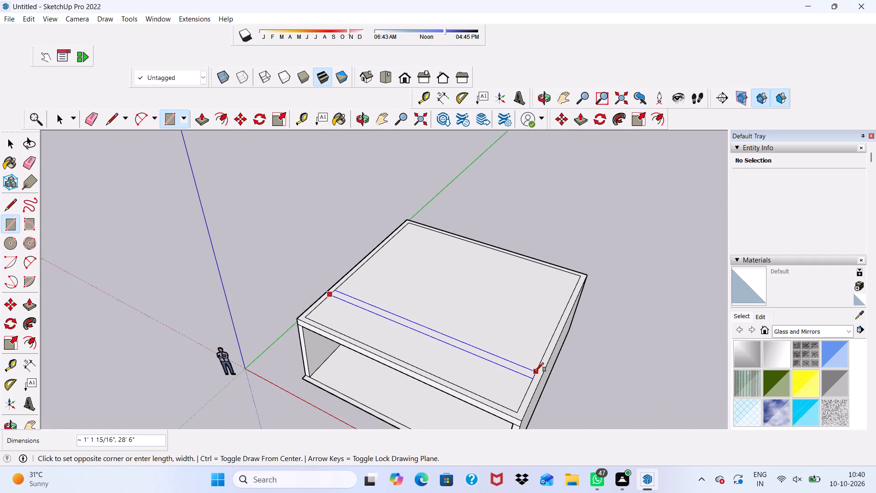
{"action": "scroll", "coordinate": [537, 373], "scroll_direction": "up", "scroll_amount": 3}
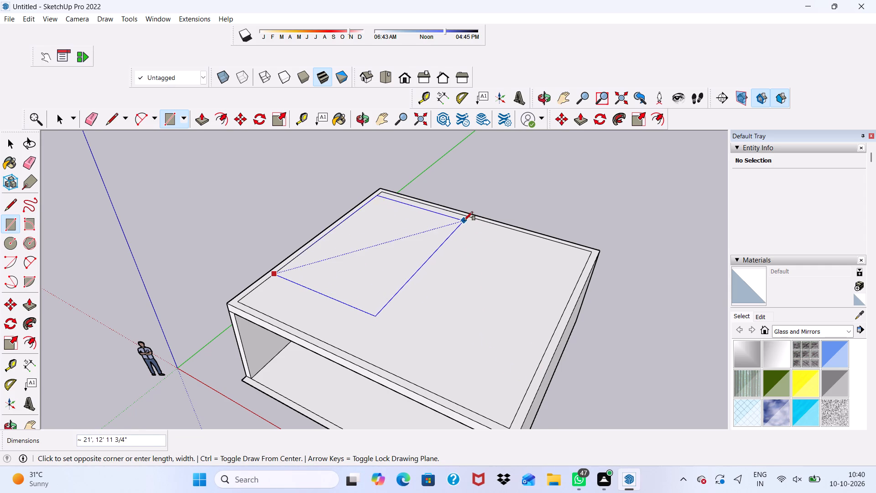
{"action": "scroll", "coordinate": [466, 217], "scroll_direction": "up", "scroll_amount": 4}
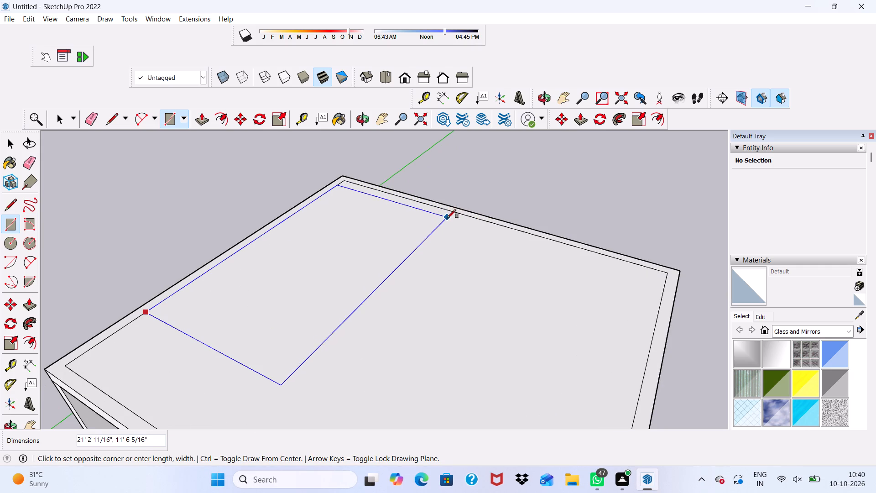
{"action": "double_click", "coordinate": [464, 214]}
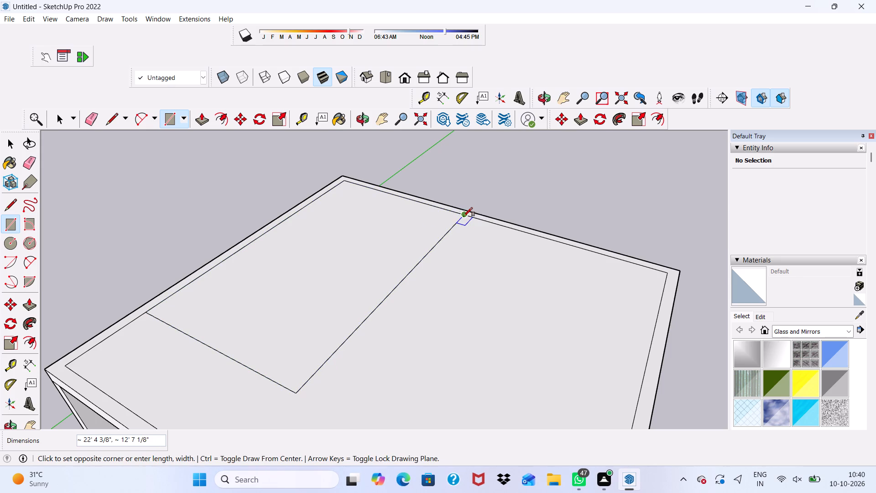
{"action": "scroll", "coordinate": [380, 238], "scroll_direction": "down", "scroll_amount": 13}
{"action": "middle_click_drag", "start_coordinate": [371, 265], "coordinate": [535, 204]}
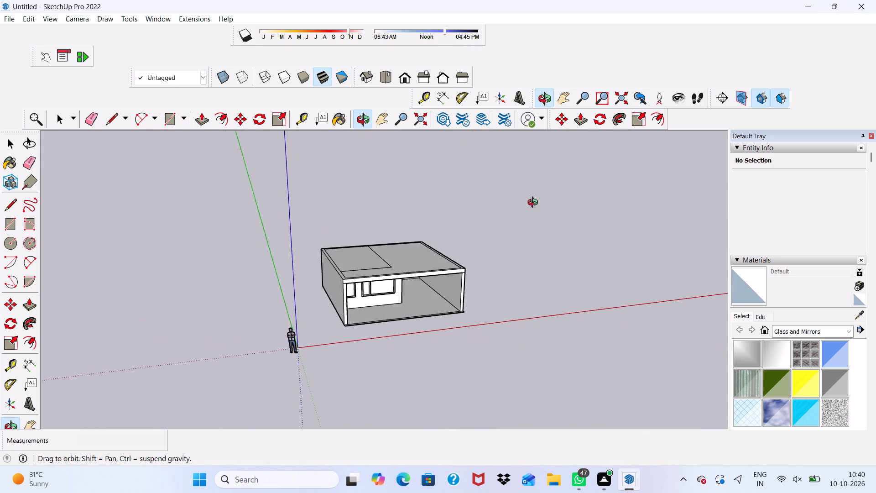
{"action": "middle_click_drag", "start_coordinate": [535, 204], "coordinate": [494, 212]}
{"action": "scroll", "coordinate": [509, 235], "scroll_direction": "up", "scroll_amount": 3}
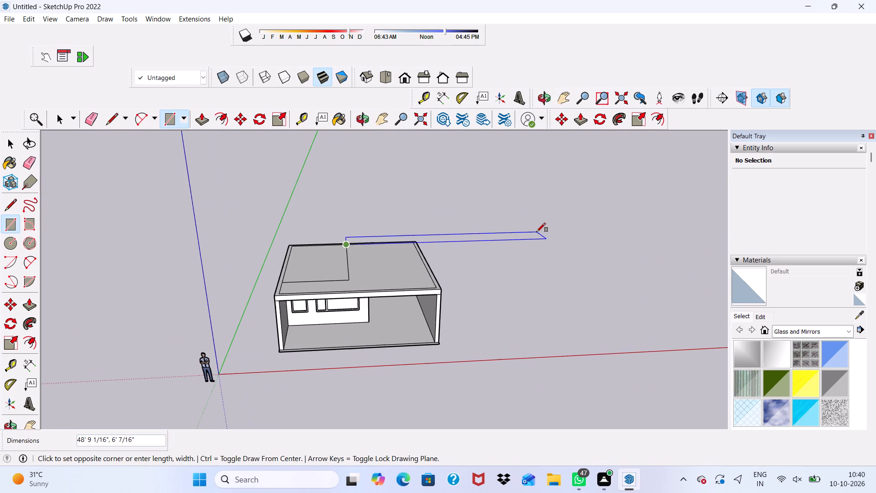
{"action": "key", "text": "Escape"}
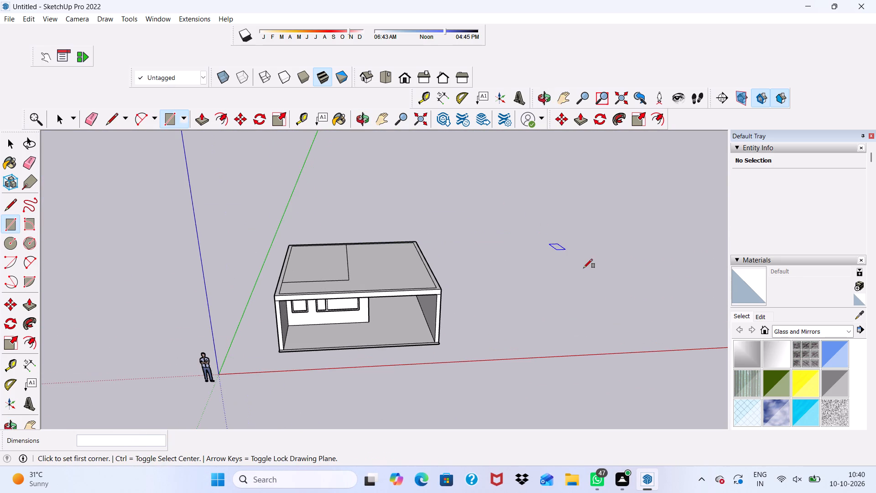
{"action": "key", "text": "space"}
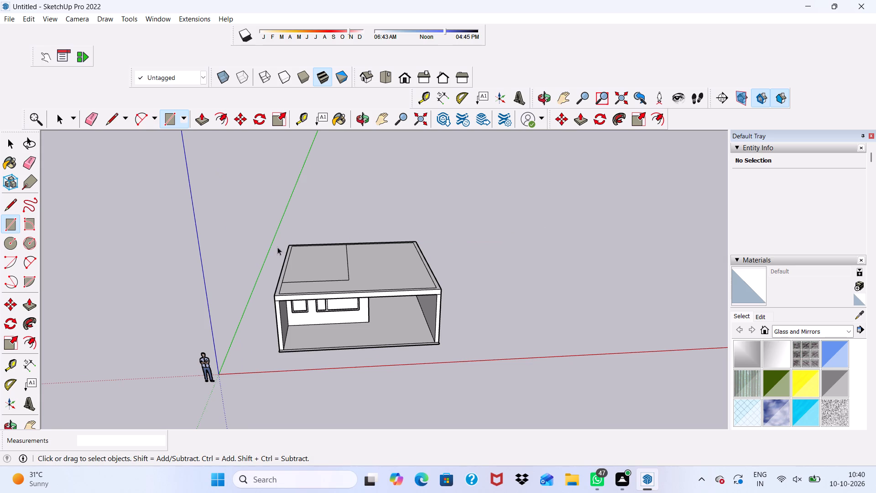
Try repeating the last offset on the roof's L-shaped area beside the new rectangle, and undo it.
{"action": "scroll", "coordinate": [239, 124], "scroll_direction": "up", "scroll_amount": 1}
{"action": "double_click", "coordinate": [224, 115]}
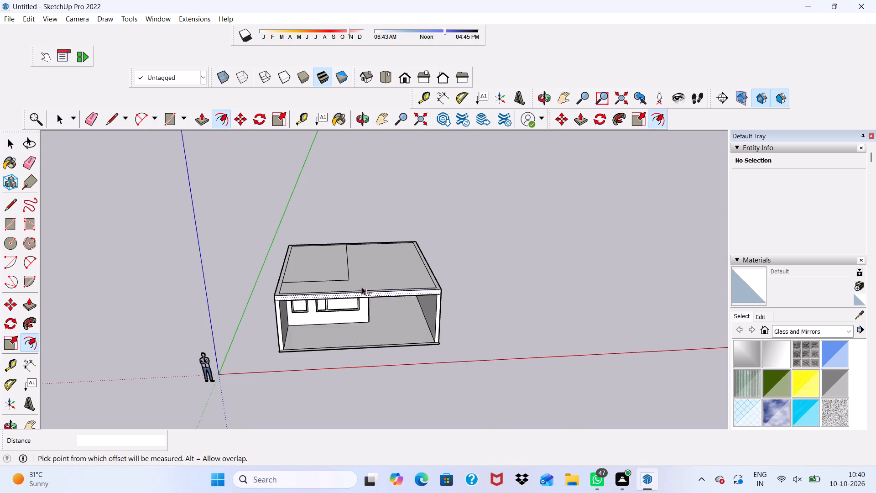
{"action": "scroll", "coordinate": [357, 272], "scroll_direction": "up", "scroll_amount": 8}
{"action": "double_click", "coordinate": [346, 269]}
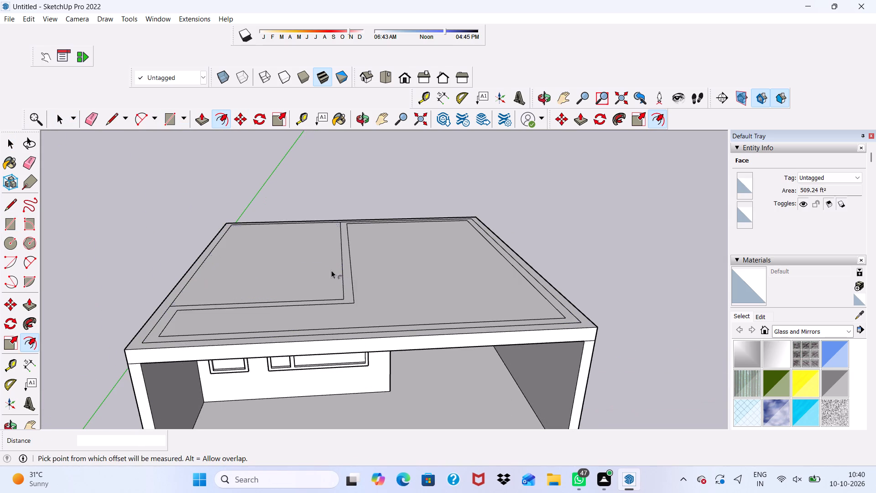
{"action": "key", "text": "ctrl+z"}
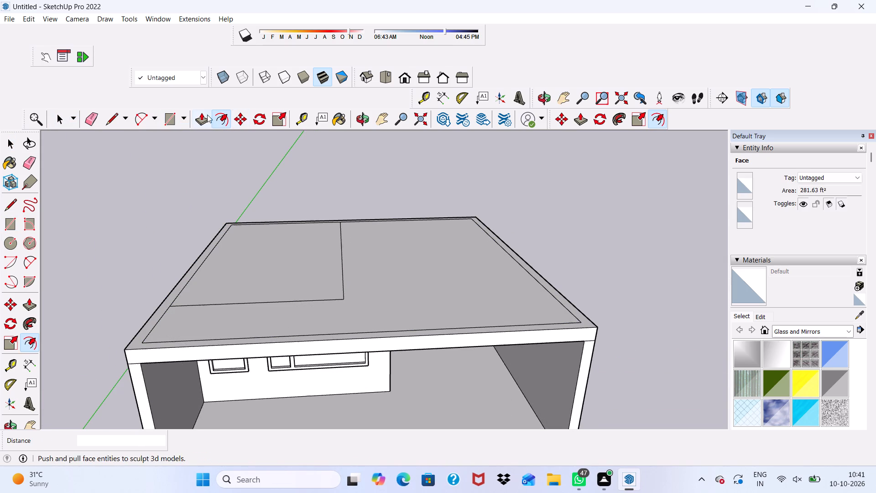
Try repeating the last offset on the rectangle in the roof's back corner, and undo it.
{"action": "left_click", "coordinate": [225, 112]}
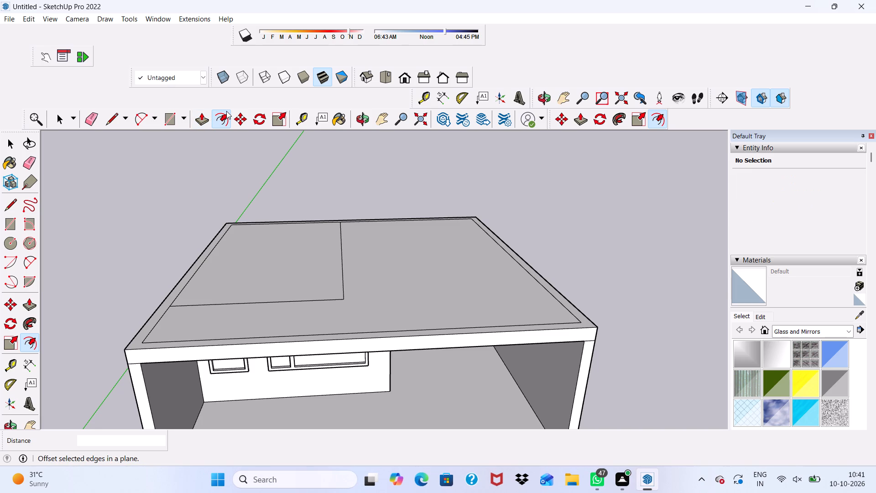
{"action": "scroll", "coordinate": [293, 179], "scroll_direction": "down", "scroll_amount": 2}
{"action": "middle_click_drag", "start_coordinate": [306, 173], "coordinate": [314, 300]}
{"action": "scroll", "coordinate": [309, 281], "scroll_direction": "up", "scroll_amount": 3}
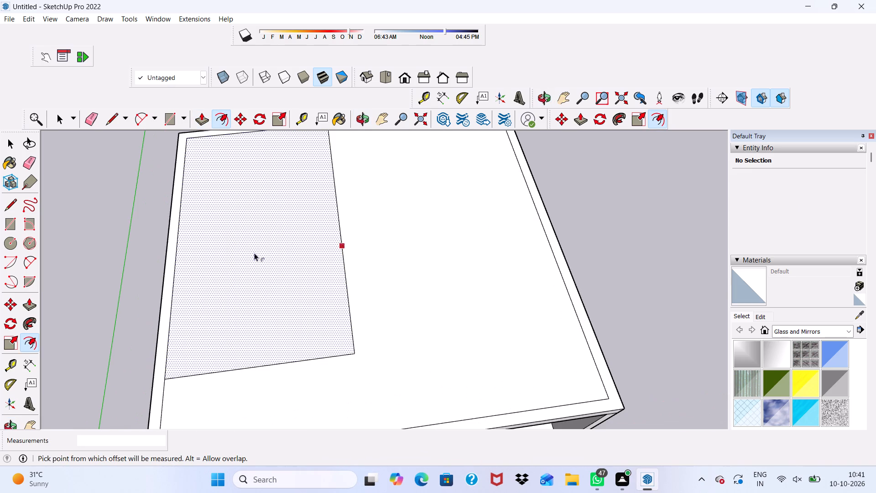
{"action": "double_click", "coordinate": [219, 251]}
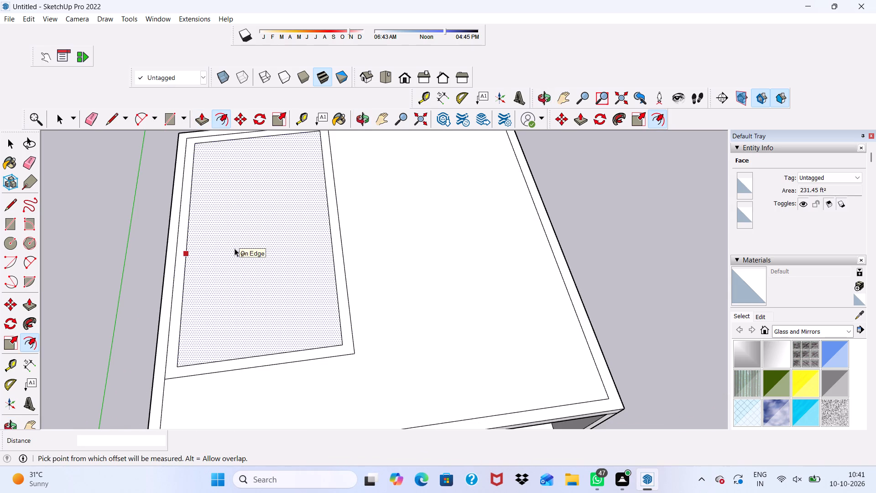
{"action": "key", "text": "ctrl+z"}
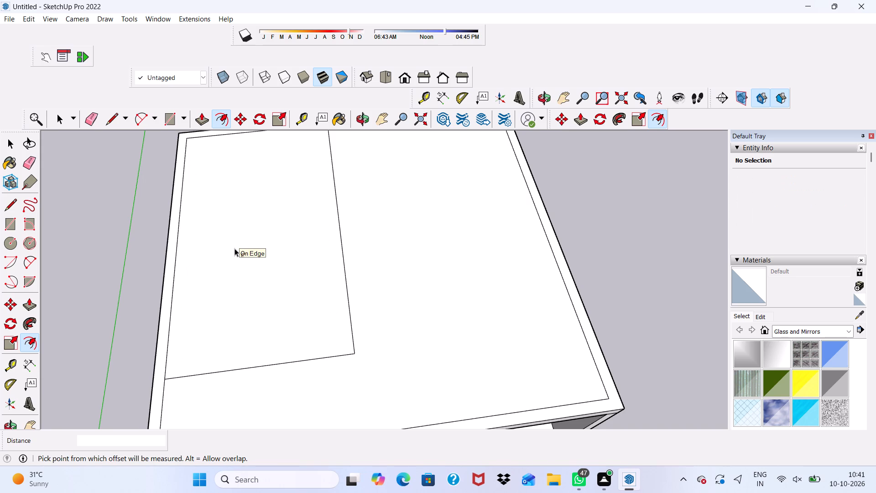
Offset the outline of the rectangle in the roof's back corner inward by 9".
{"action": "left_click", "coordinate": [217, 251]}
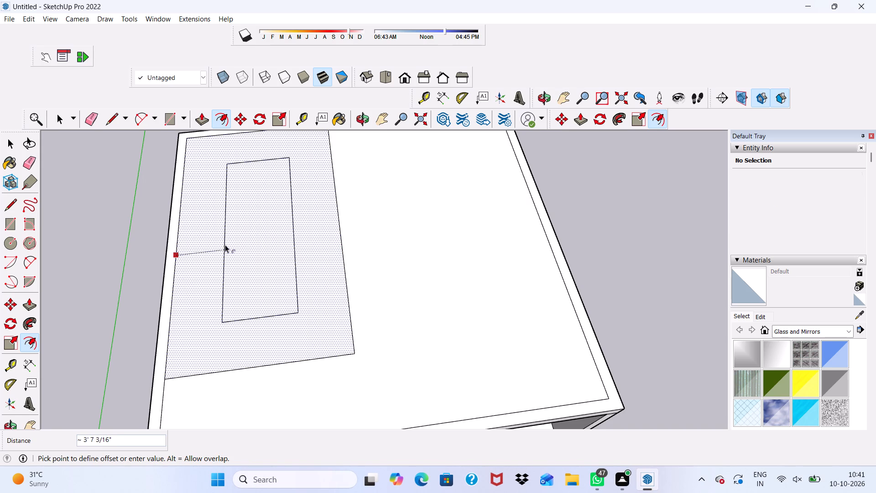
{"action": "key", "text": "3"}
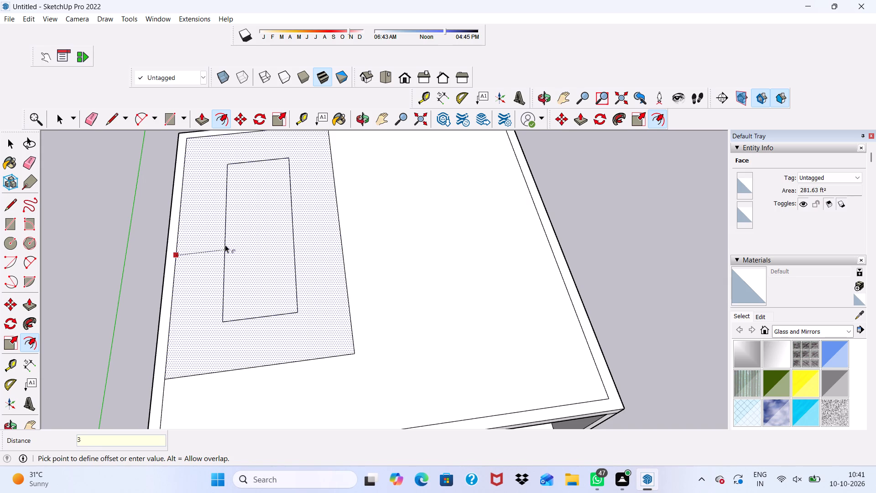
{"action": "key", "text": "BackSpace"}
{"action": "key", "text": "9"}
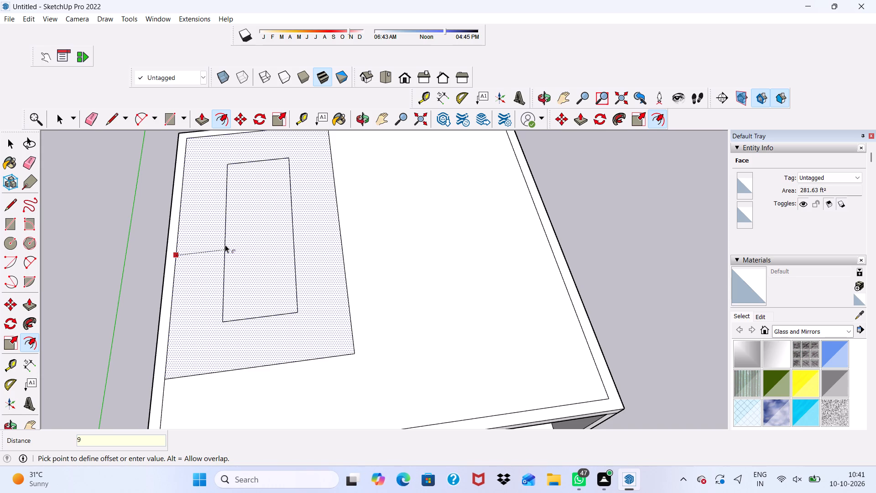
{"action": "key", "text": "shift+quotedbl"}
{"action": "key", "text": "Return"}
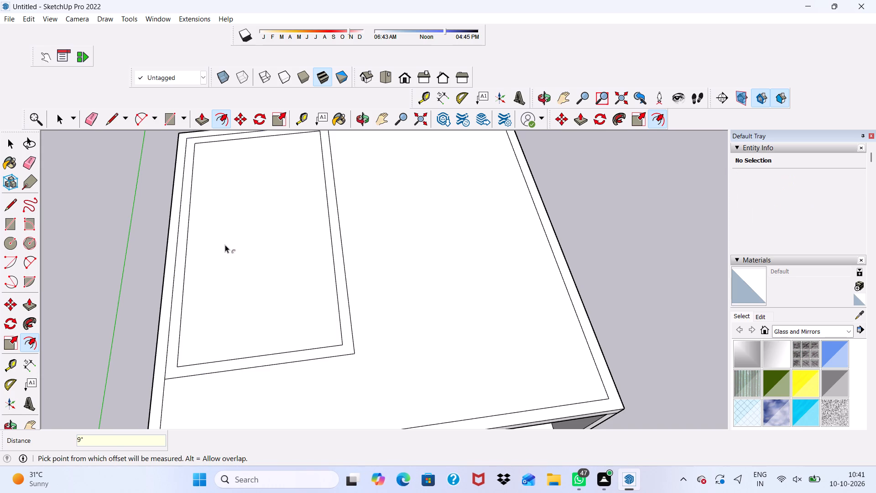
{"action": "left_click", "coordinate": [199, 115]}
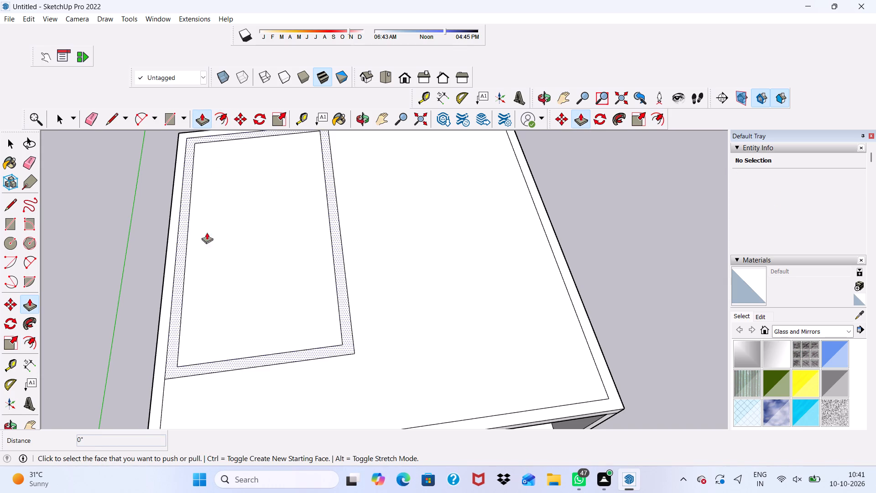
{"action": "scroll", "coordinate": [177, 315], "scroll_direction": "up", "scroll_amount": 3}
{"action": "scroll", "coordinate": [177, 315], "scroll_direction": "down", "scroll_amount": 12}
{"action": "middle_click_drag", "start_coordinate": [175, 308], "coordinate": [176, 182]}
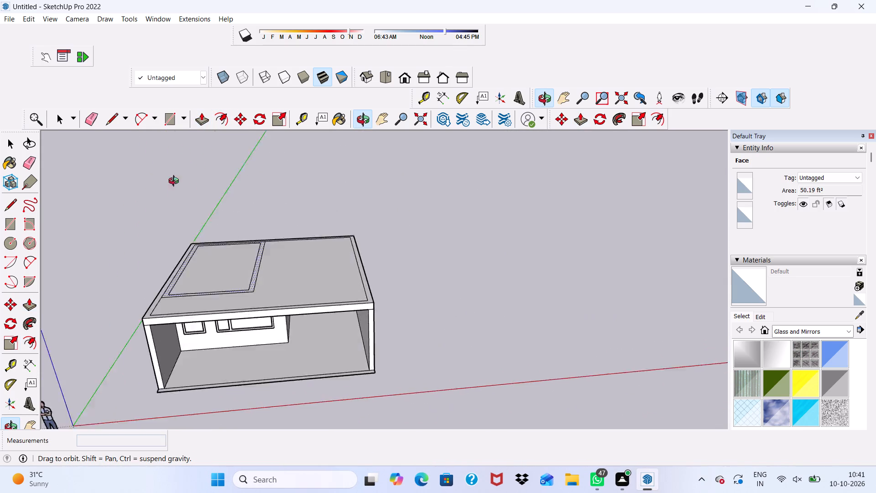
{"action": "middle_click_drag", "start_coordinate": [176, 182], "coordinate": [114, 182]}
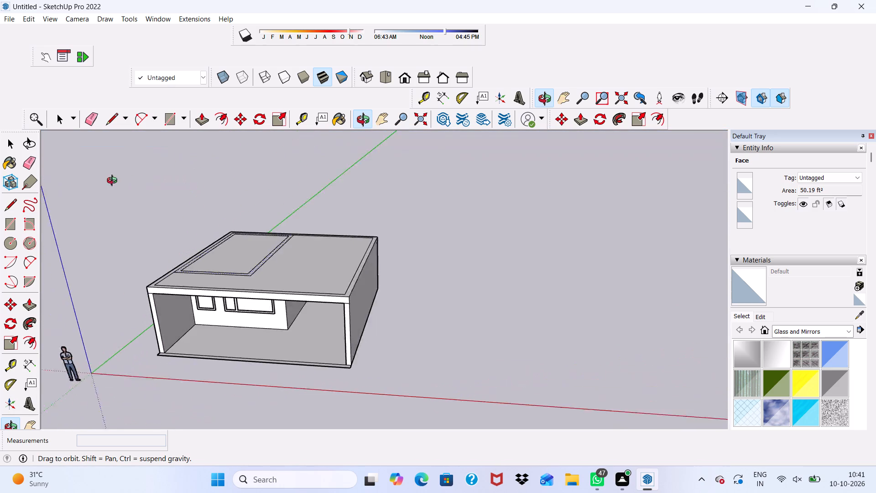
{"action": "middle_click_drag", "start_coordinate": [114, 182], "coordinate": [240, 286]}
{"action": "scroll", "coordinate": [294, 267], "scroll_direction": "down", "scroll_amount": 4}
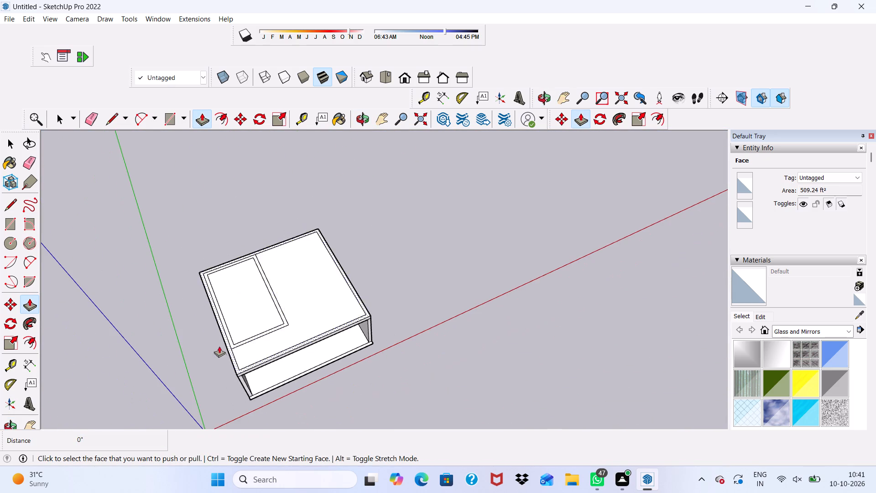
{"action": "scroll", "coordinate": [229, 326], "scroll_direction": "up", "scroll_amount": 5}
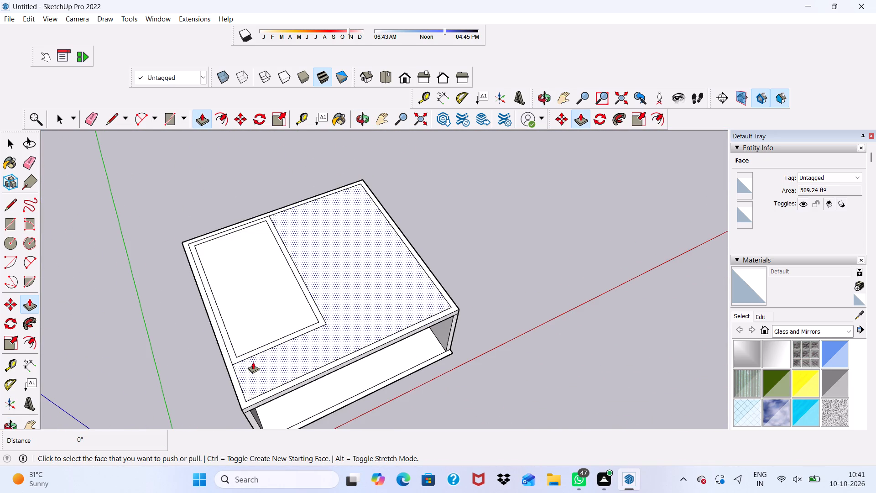
Undo the 9" inward offset and the rectangle in the roof's back corner.
{"action": "key", "text": "ctrl+z"}
{"action": "key", "text": "ctrl+z"}
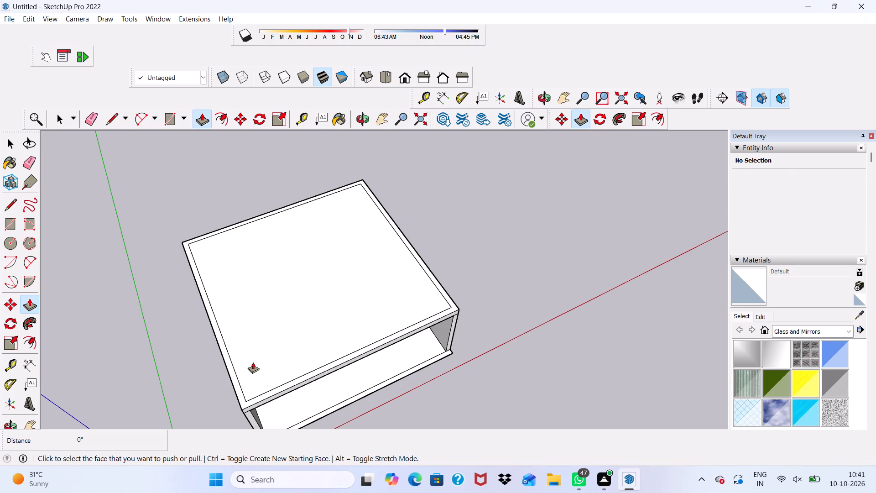
{"action": "key", "text": "space"}
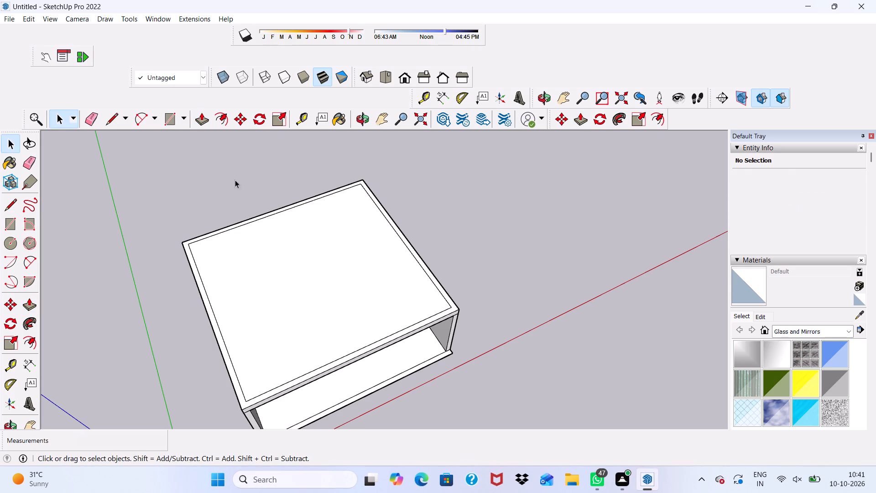
Place a guide on the roof parallel to the border's inner back edge, about 19' 8" in toward the open front.
{"action": "left_click", "coordinate": [305, 113]}
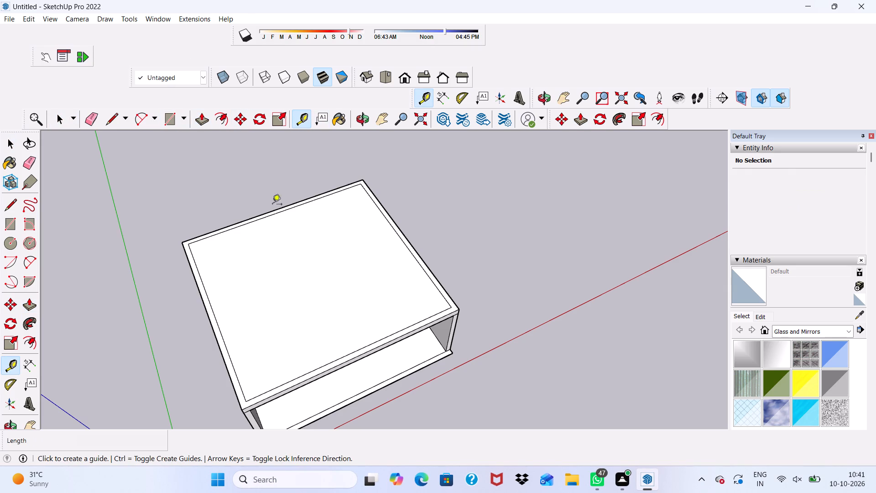
{"action": "scroll", "coordinate": [207, 244], "scroll_direction": "up", "scroll_amount": 5}
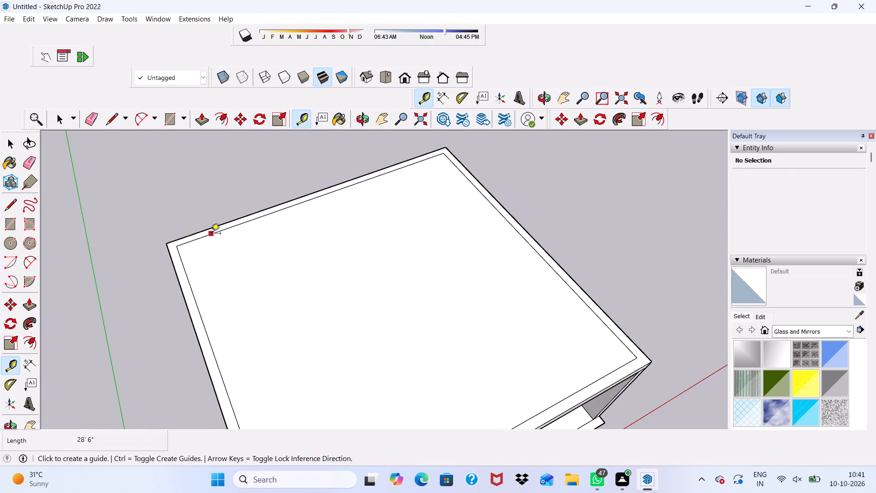
{"action": "left_click", "coordinate": [211, 234]}
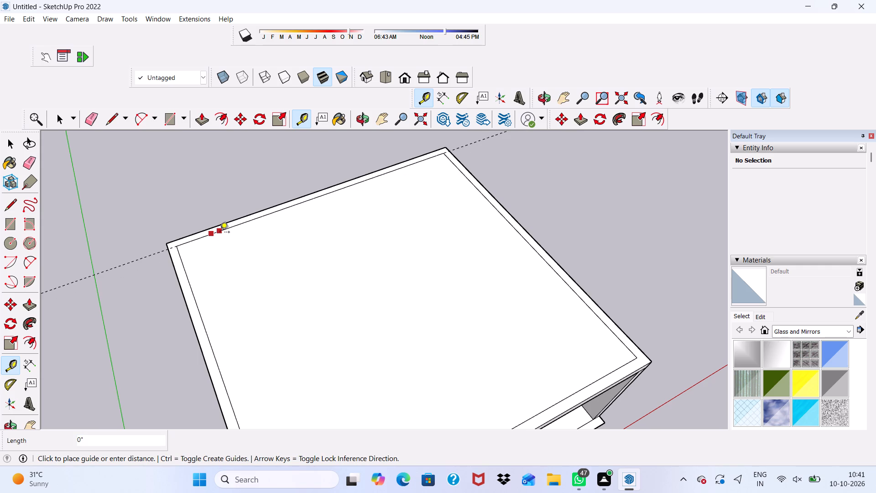
{"action": "left_click", "coordinate": [222, 237]}
{"action": "scroll", "coordinate": [228, 201], "scroll_direction": "down", "scroll_amount": 7}
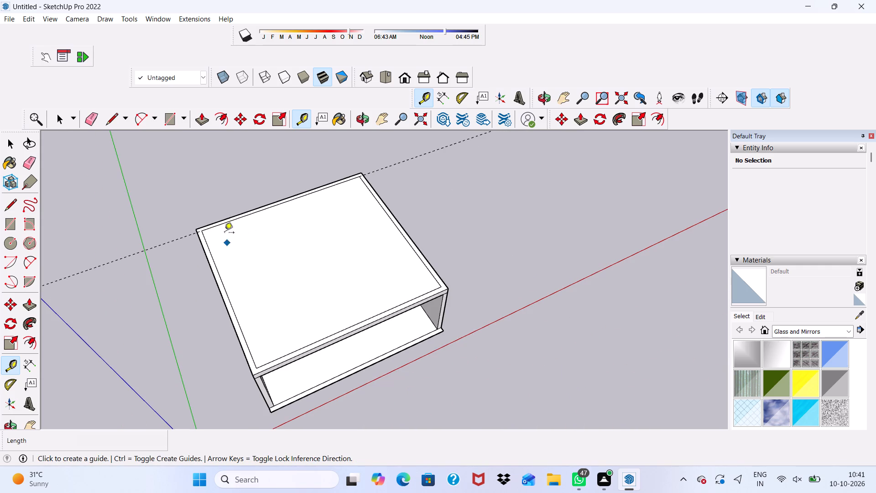
{"action": "left_click", "coordinate": [224, 225]}
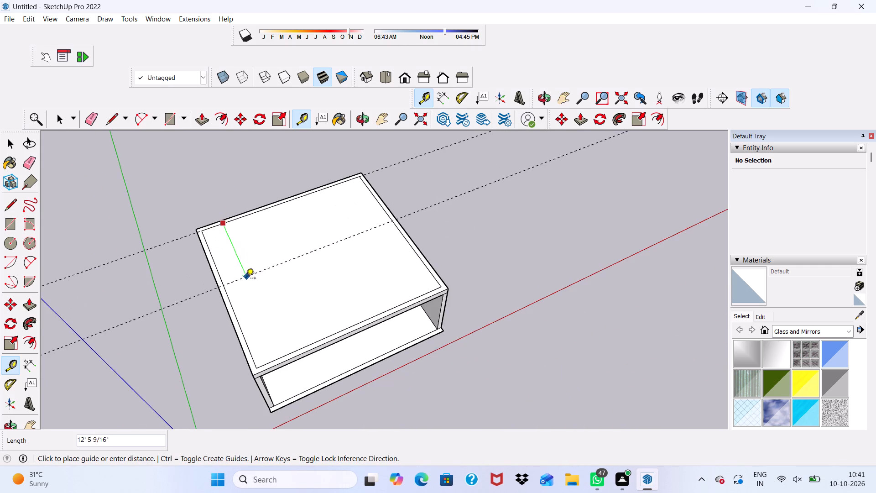
{"action": "left_click", "coordinate": [271, 309]}
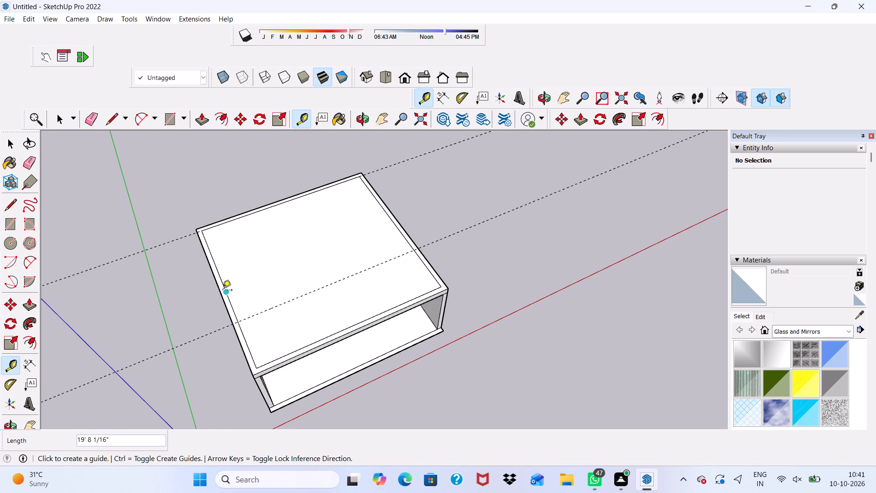
Place a guide parallel to the border's inner left side edge, about 12' 10" in across the roof.
{"action": "left_click", "coordinate": [223, 279]}
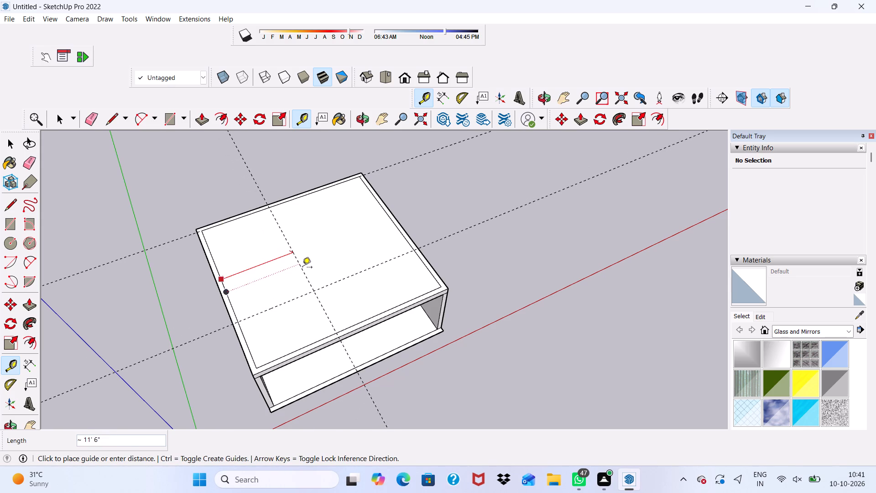
{"action": "left_click", "coordinate": [309, 266]}
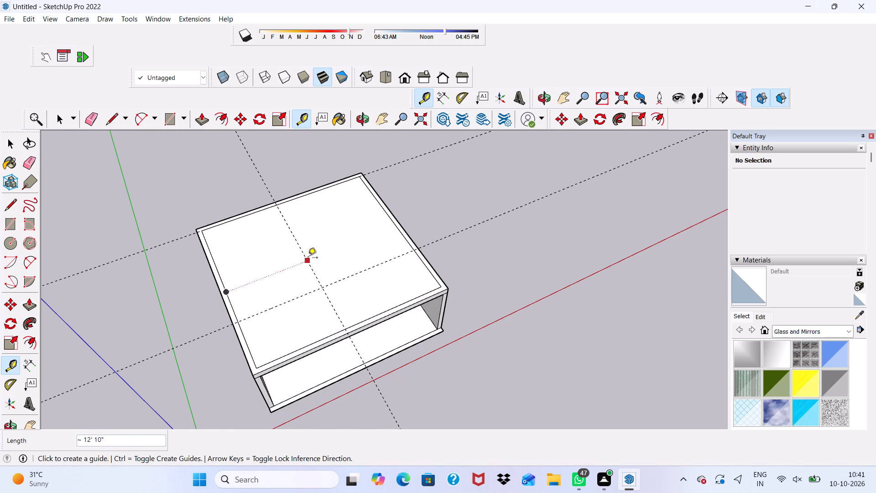
{"action": "left_click", "coordinate": [308, 261]}
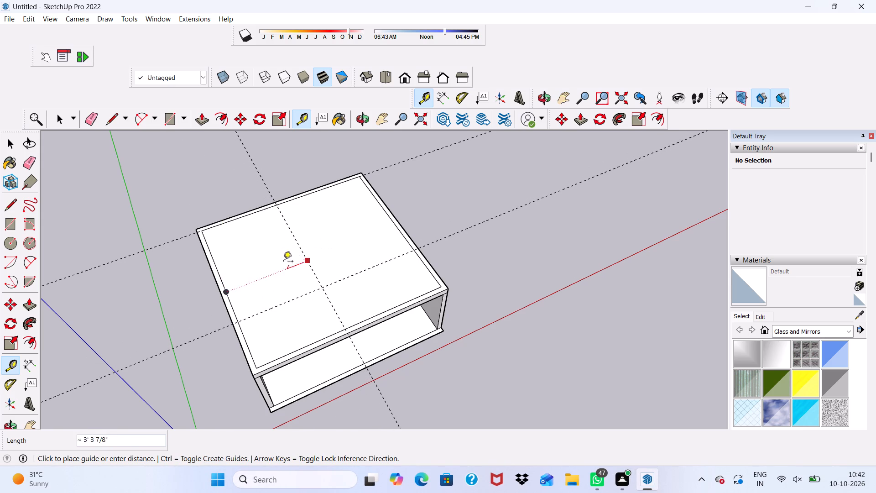
{"action": "key", "text": "space"}
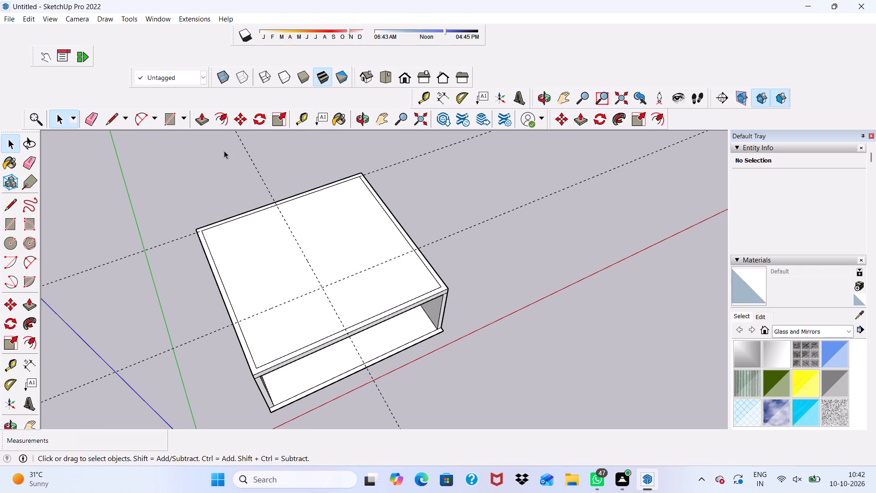
Add a second front-to-back guide 6" from the existing one, on the side away from the left edge.
{"action": "left_click", "coordinate": [302, 117]}
{"action": "scroll", "coordinate": [302, 219], "scroll_direction": "up", "scroll_amount": 2}
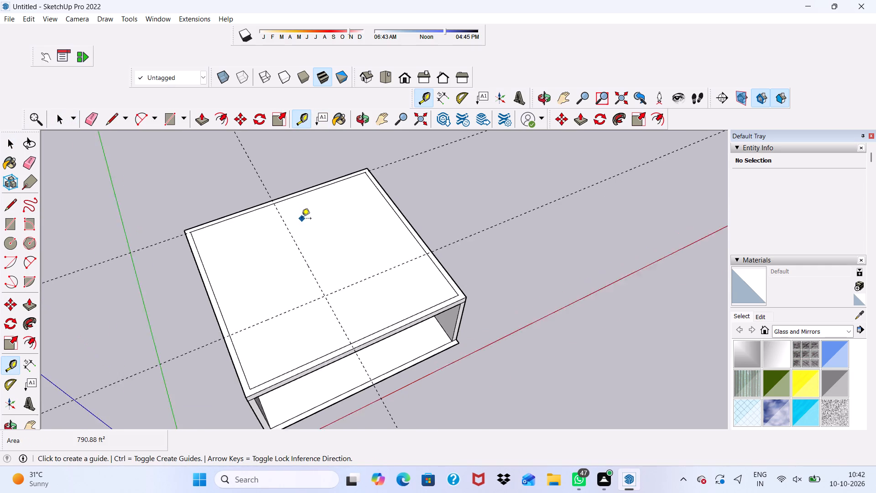
{"action": "scroll", "coordinate": [302, 219], "scroll_direction": "up", "scroll_amount": 2}
{"action": "left_click", "coordinate": [279, 232]}
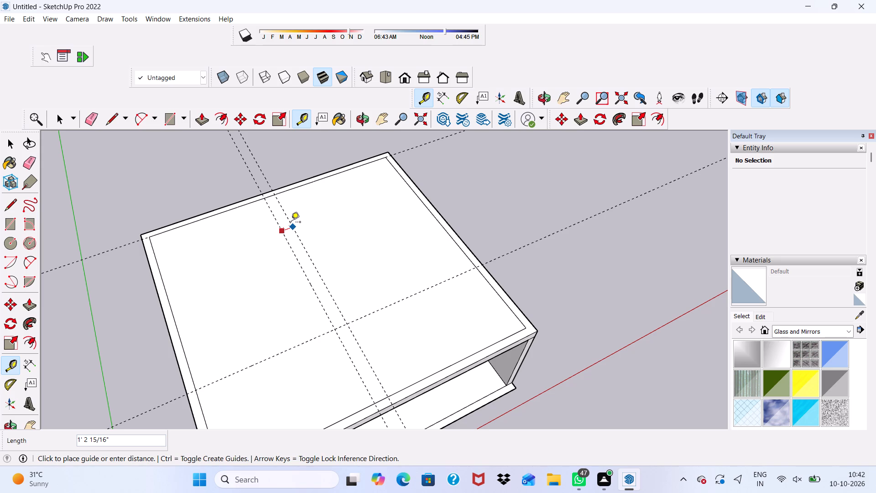
{"action": "key", "text": "6"}
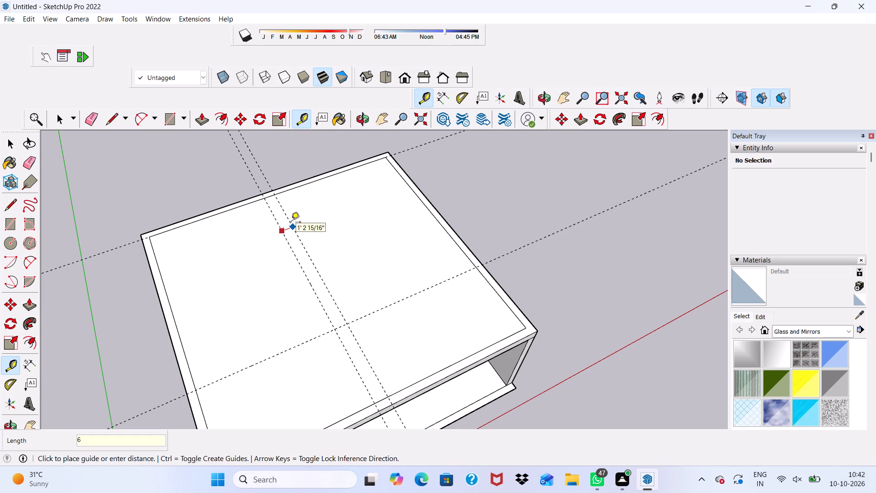
{"action": "key", "text": "shift+quotedbl"}
{"action": "key", "text": "Return"}
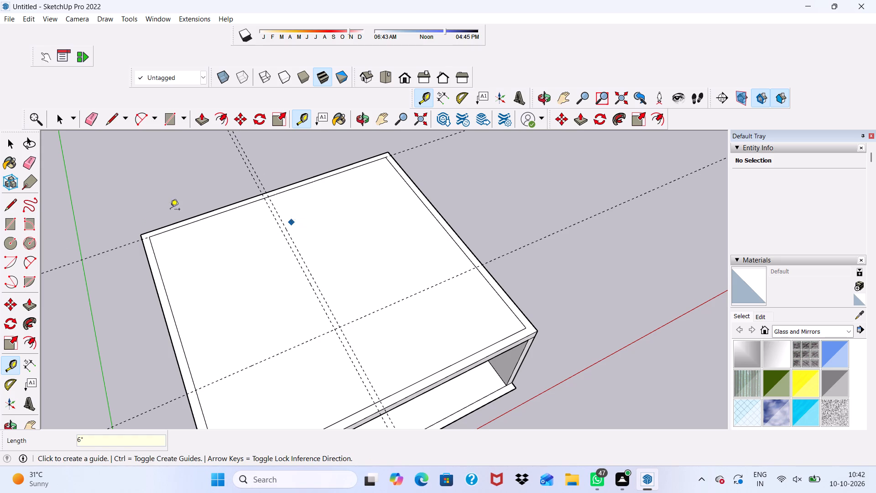
Add a second crosswise guide 6" from the existing one, on the side toward the open front.
{"action": "scroll", "coordinate": [229, 319], "scroll_direction": "down", "scroll_amount": 2}
{"action": "scroll", "coordinate": [267, 368], "scroll_direction": "up", "scroll_amount": 10}
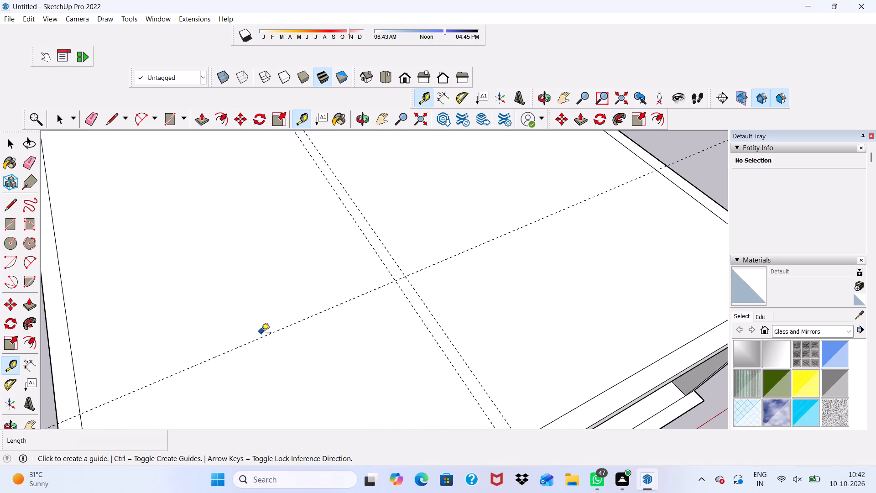
{"action": "scroll", "coordinate": [257, 322], "scroll_direction": "down", "scroll_amount": 5}
{"action": "scroll", "coordinate": [256, 341], "scroll_direction": "up", "scroll_amount": 5}
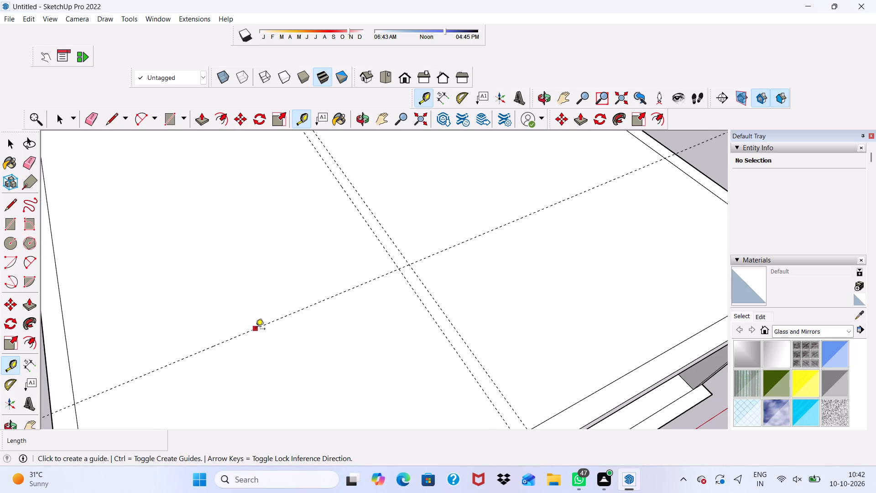
{"action": "left_click", "coordinate": [255, 329]}
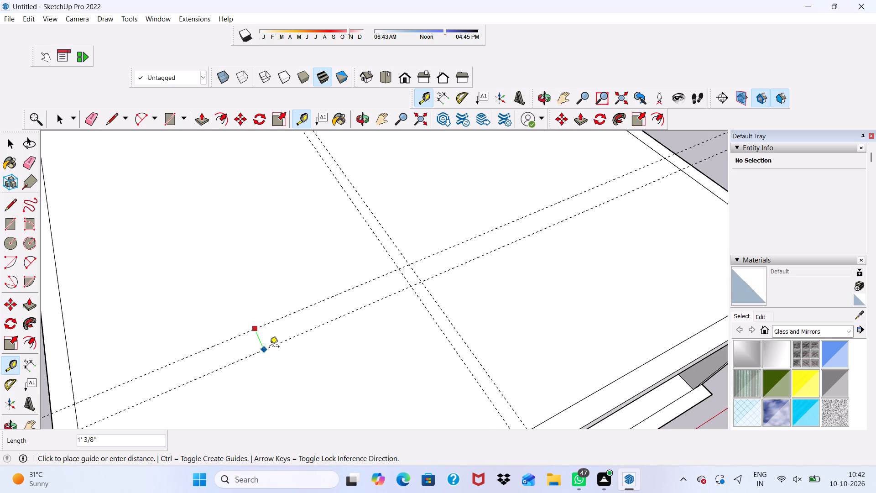
{"action": "key", "text": "6"}
{"action": "key", "text": "shift+quotedbl"}
{"action": "key", "text": "Return"}
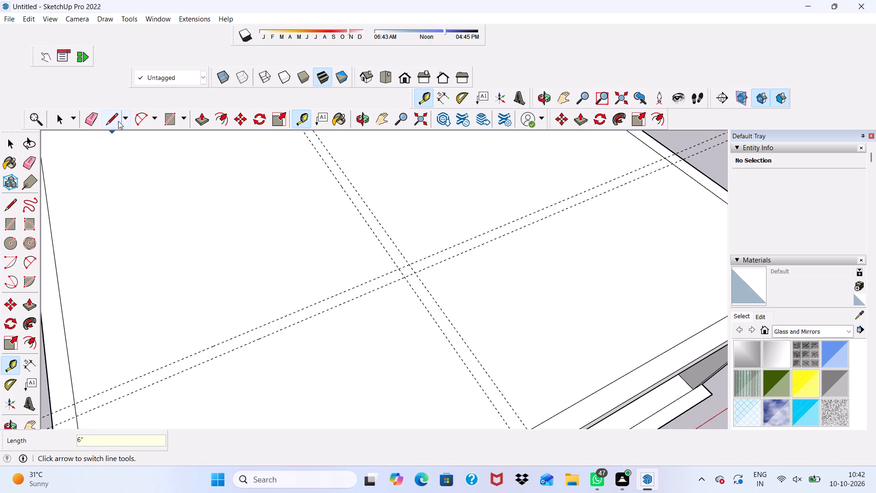
Trace an L along the first two guides: about 13' 7" from the roof's outer left edge, and about 19' 8" to the border's inner back edge.
{"action": "left_click", "coordinate": [113, 111]}
{"action": "scroll", "coordinate": [194, 138], "scroll_direction": "down", "scroll_amount": 4}
{"action": "scroll", "coordinate": [69, 417], "scroll_direction": "up", "scroll_amount": 5}
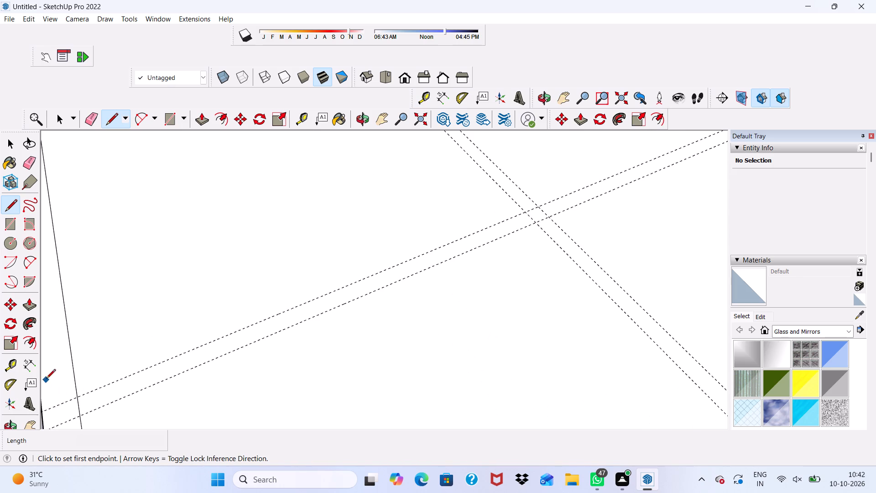
{"action": "scroll", "coordinate": [46, 379], "scroll_direction": "down", "scroll_amount": 10}
{"action": "scroll", "coordinate": [106, 364], "scroll_direction": "up", "scroll_amount": 10}
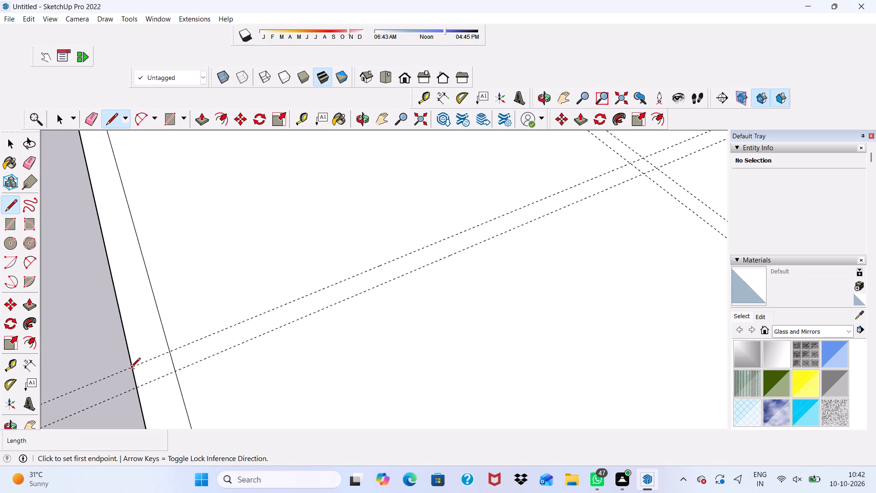
{"action": "left_click", "coordinate": [130, 367]}
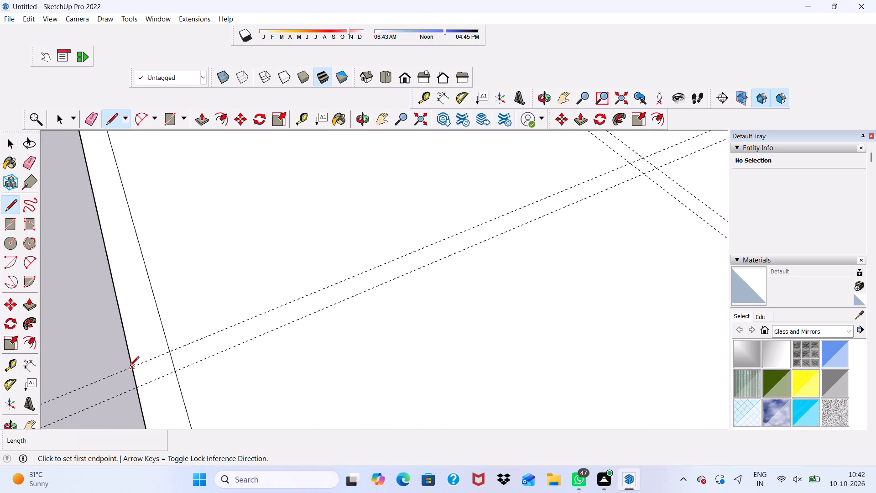
{"action": "scroll", "coordinate": [233, 351], "scroll_direction": "down", "scroll_amount": 5}
{"action": "scroll", "coordinate": [285, 285], "scroll_direction": "down", "scroll_amount": 10}
{"action": "scroll", "coordinate": [401, 246], "scroll_direction": "up", "scroll_amount": 6}
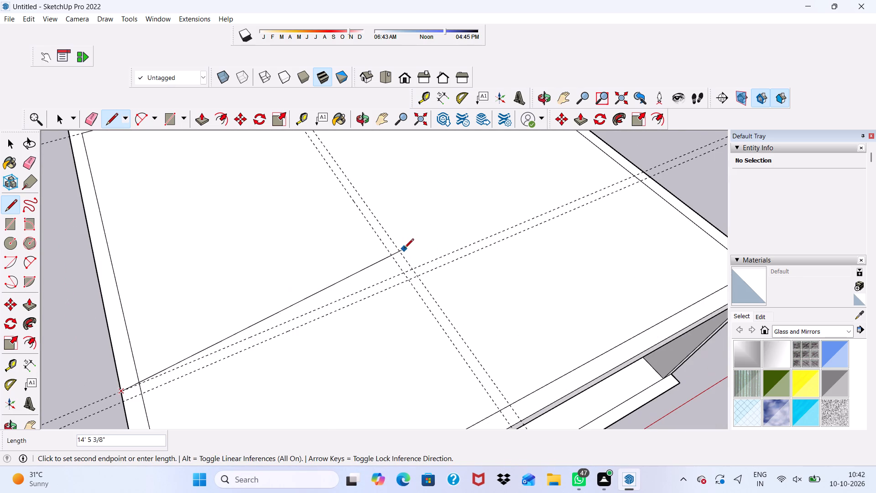
{"action": "scroll", "coordinate": [397, 268], "scroll_direction": "up", "scroll_amount": 4}
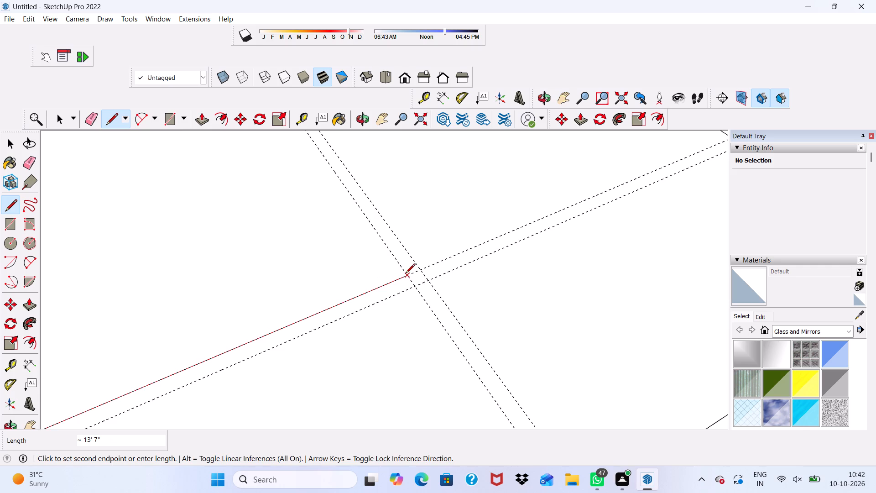
{"action": "left_click", "coordinate": [406, 274]}
{"action": "scroll", "coordinate": [406, 274], "scroll_direction": "down", "scroll_amount": 14}
{"action": "scroll", "coordinate": [309, 147], "scroll_direction": "up", "scroll_amount": 9}
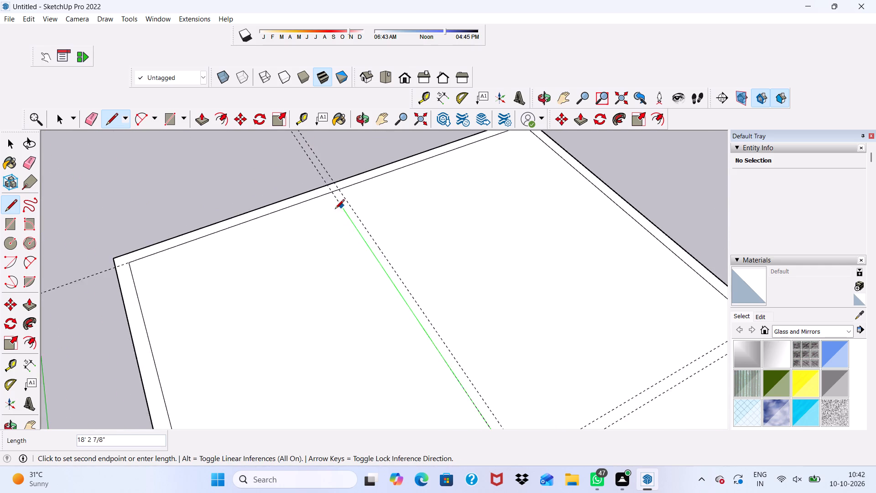
{"action": "scroll", "coordinate": [335, 210], "scroll_direction": "up", "scroll_amount": 5}
{"action": "double_click", "coordinate": [329, 184]}
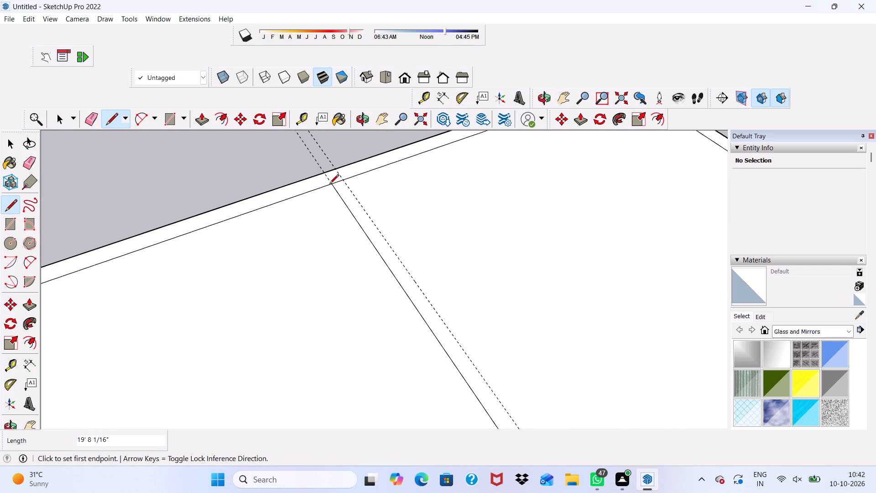
Trace a second L along the outer guides: about 20' 2" from the border's inner back edge, and about 13' 4" to its inner left edge.
{"action": "scroll", "coordinate": [349, 180], "scroll_direction": "up", "scroll_amount": 9}
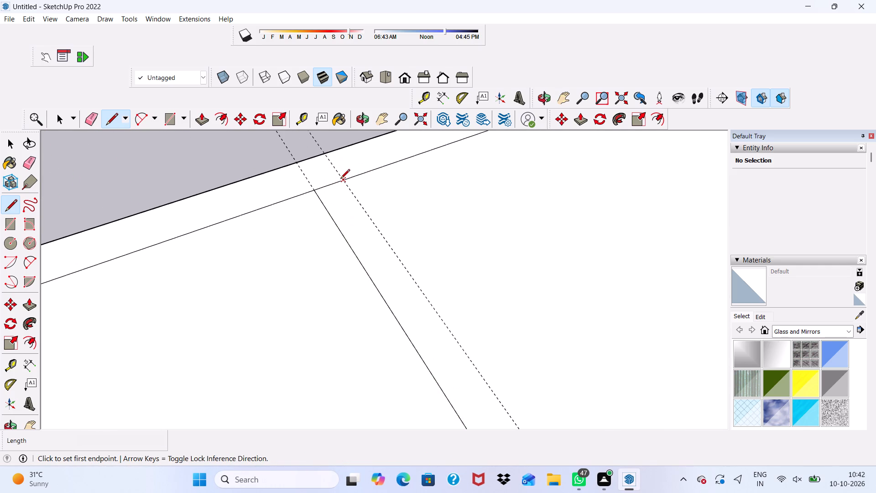
{"action": "left_click", "coordinate": [343, 182]}
{"action": "scroll", "coordinate": [342, 230], "scroll_direction": "down", "scroll_amount": 10}
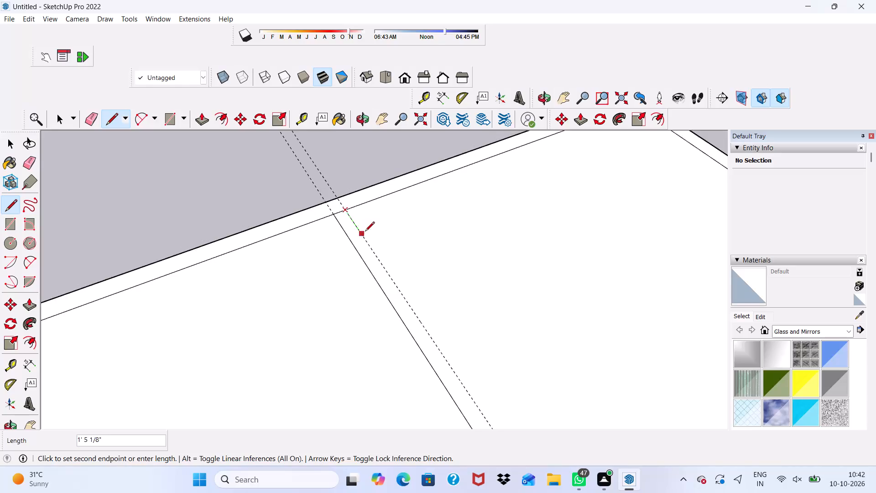
{"action": "scroll", "coordinate": [365, 230], "scroll_direction": "down", "scroll_amount": 17}
{"action": "scroll", "coordinate": [416, 299], "scroll_direction": "up", "scroll_amount": 10}
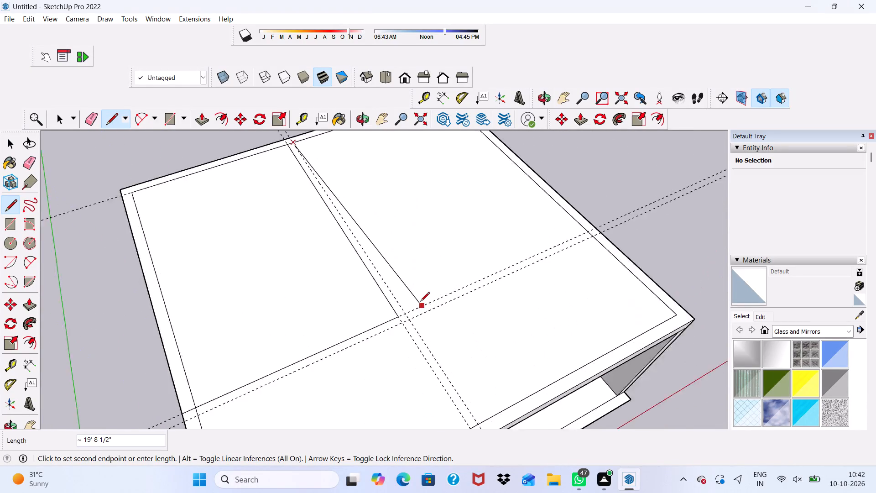
{"action": "scroll", "coordinate": [420, 302], "scroll_direction": "up", "scroll_amount": 2}
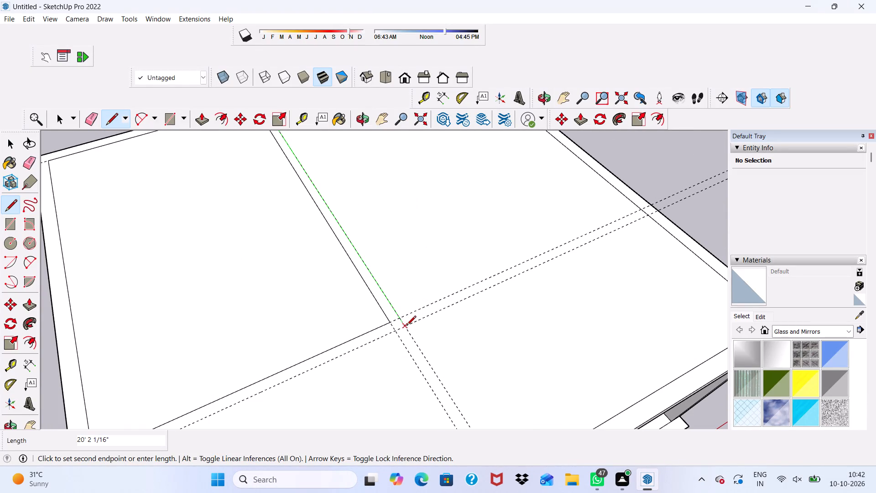
{"action": "left_click", "coordinate": [407, 326]}
{"action": "scroll", "coordinate": [408, 324], "scroll_direction": "down", "scroll_amount": 6}
{"action": "scroll", "coordinate": [242, 417], "scroll_direction": "up", "scroll_amount": 5}
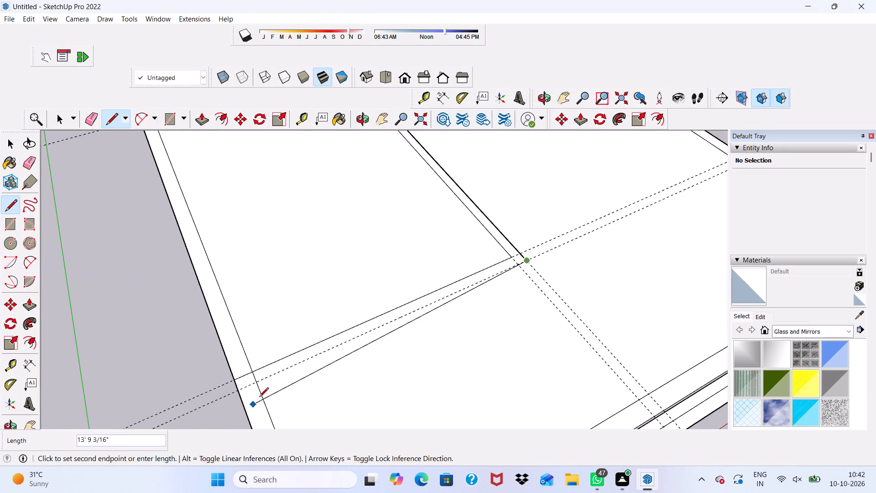
{"action": "scroll", "coordinate": [265, 365], "scroll_direction": "up", "scroll_amount": 2}
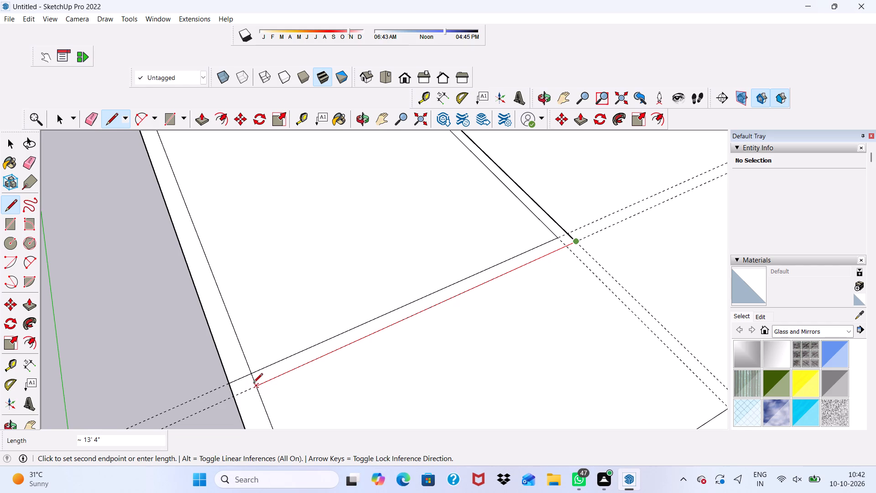
{"action": "scroll", "coordinate": [251, 385], "scroll_direction": "up", "scroll_amount": 6}
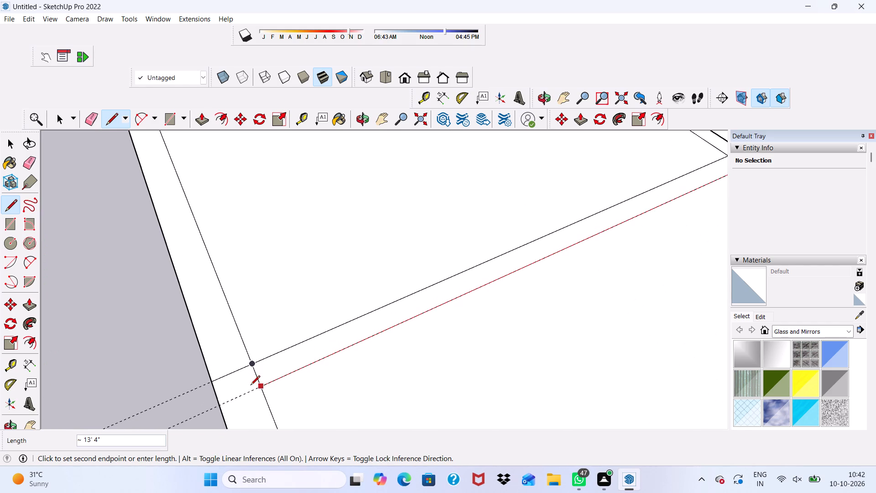
{"action": "left_click", "coordinate": [261, 387]}
{"action": "scroll", "coordinate": [247, 397], "scroll_direction": "down", "scroll_amount": 3}
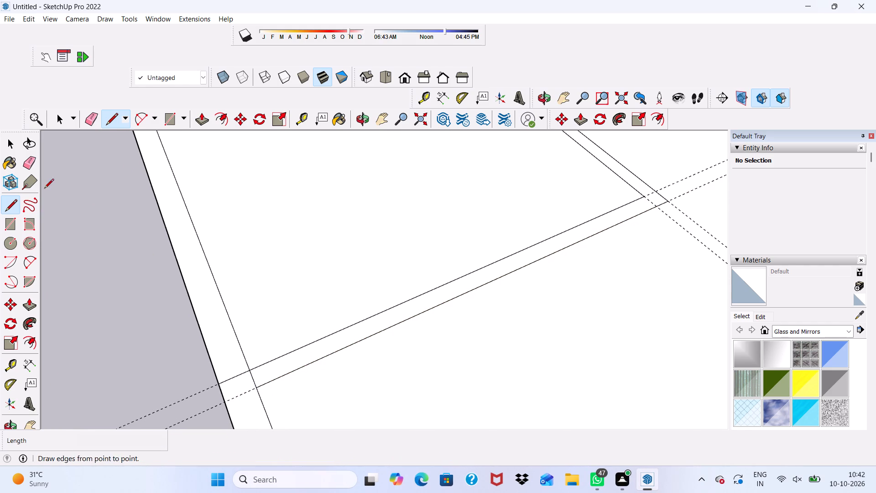
Erase the two crosswise guides at the roof's left side, keeping the wall edges.
{"action": "left_click", "coordinate": [96, 113]}
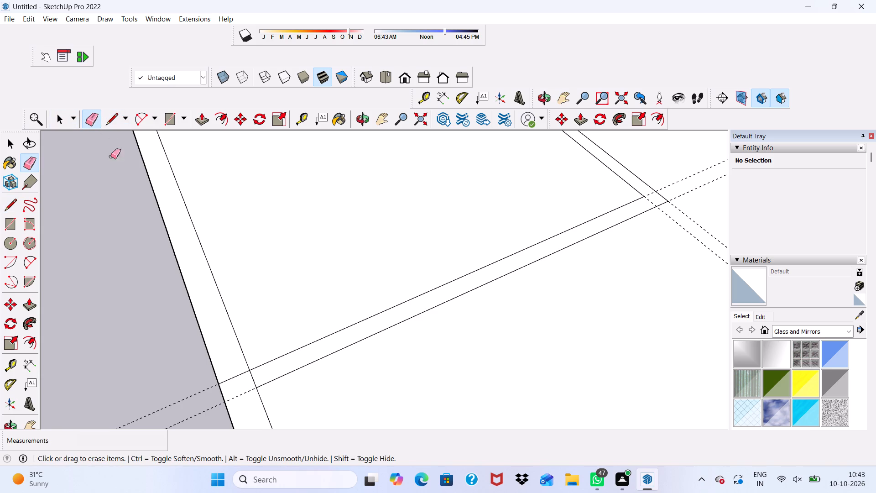
{"action": "left_click_drag", "start_coordinate": [180, 405], "coordinate": [192, 420]}
{"action": "left_click_drag", "start_coordinate": [195, 415], "coordinate": [195, 387]}
{"action": "scroll", "coordinate": [256, 382], "scroll_direction": "up", "scroll_amount": 3}
{"action": "left_click", "coordinate": [229, 374]}
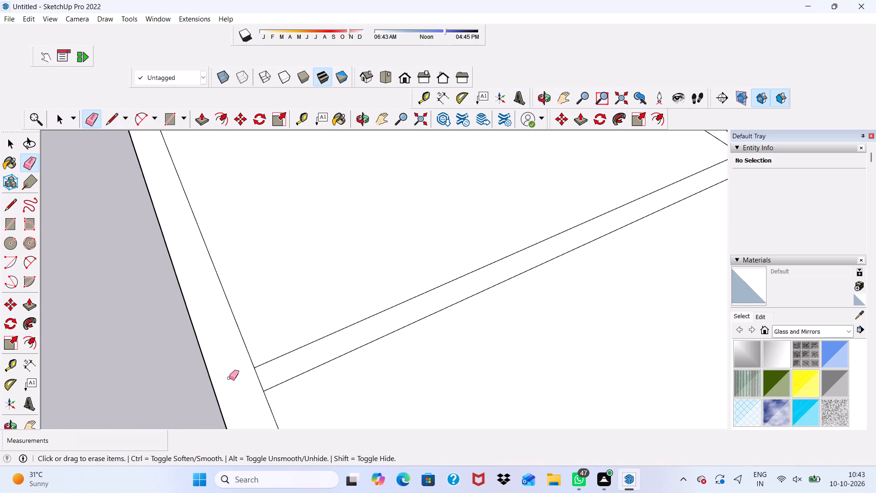
{"action": "key", "text": "ctrl+z"}
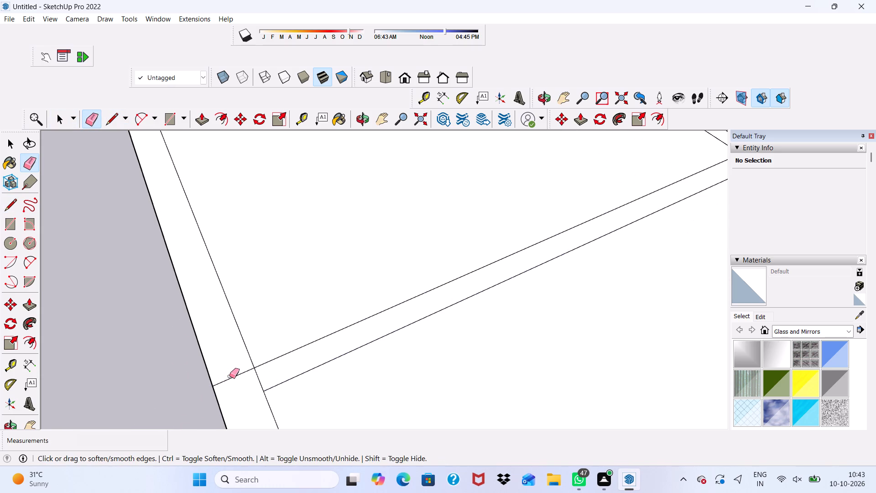
{"action": "key", "text": "space"}
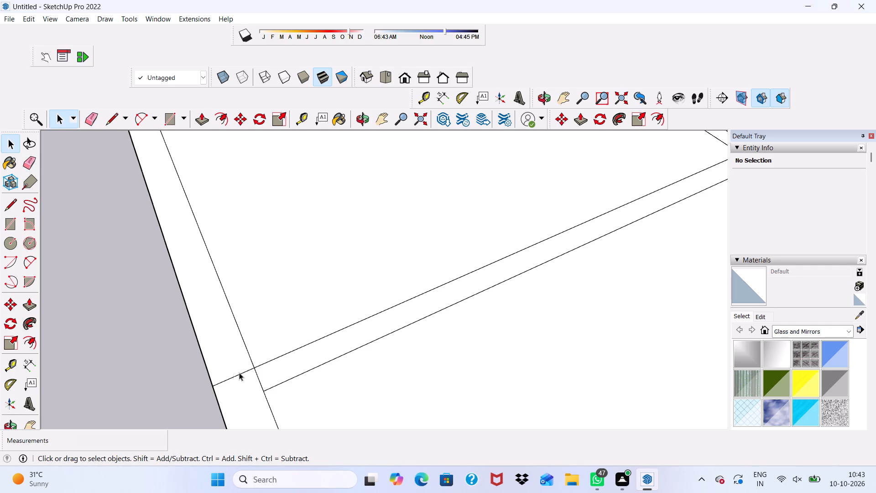
Extend the crosswise wall's front line with a 9" edge across the border to the roof's outer left edge.
{"action": "double_click", "coordinate": [111, 118]}
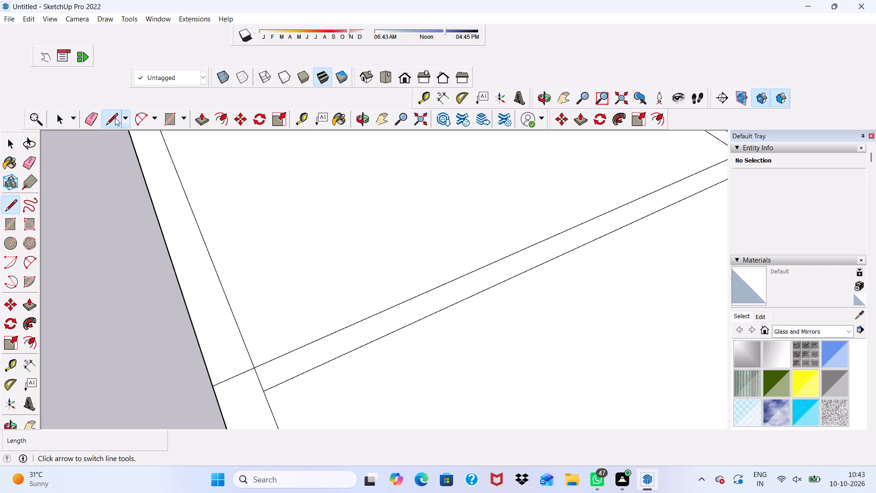
{"action": "scroll", "coordinate": [205, 160], "scroll_direction": "down", "scroll_amount": 4}
{"action": "scroll", "coordinate": [283, 300], "scroll_direction": "up", "scroll_amount": 5}
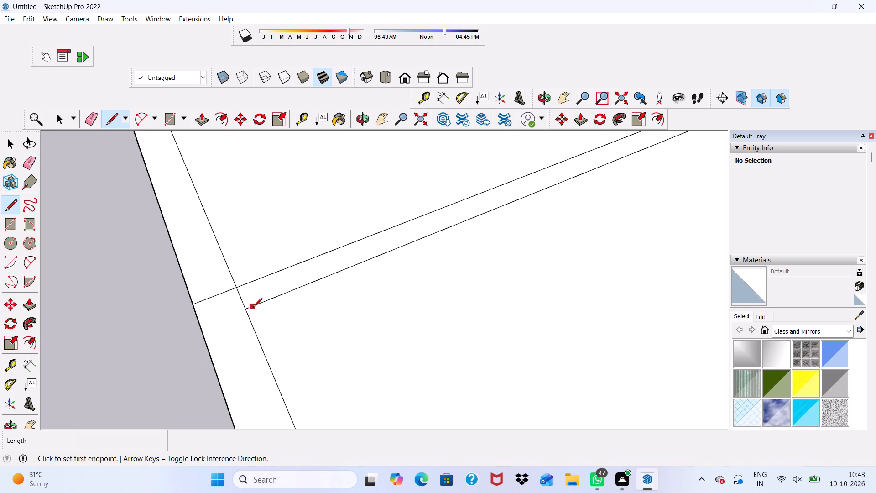
{"action": "scroll", "coordinate": [272, 319], "scroll_direction": "up", "scroll_amount": 11}
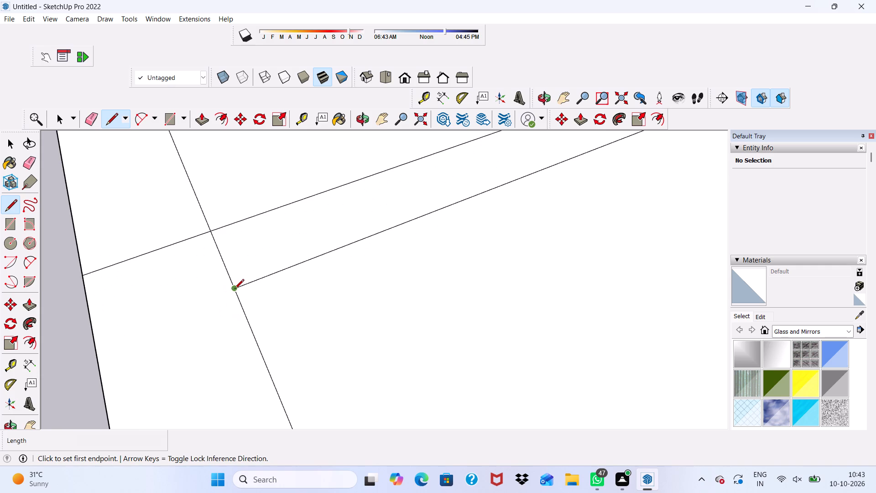
{"action": "left_click", "coordinate": [235, 289]}
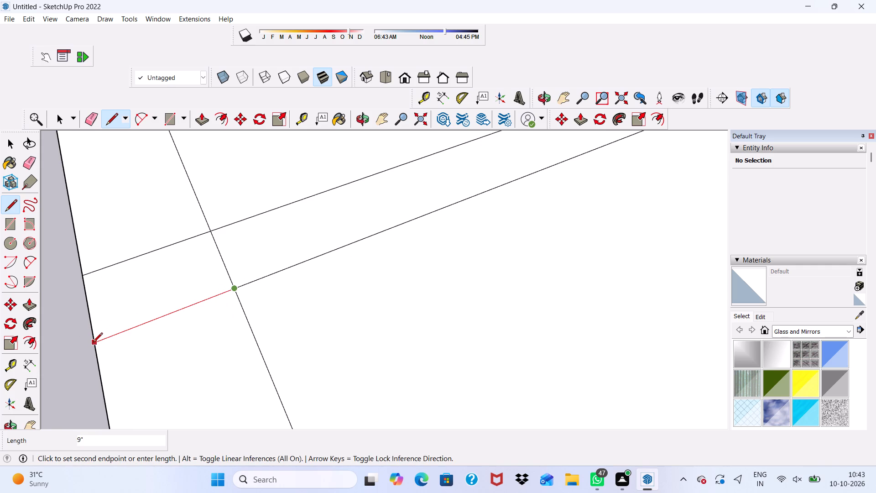
{"action": "left_click", "coordinate": [93, 343]}
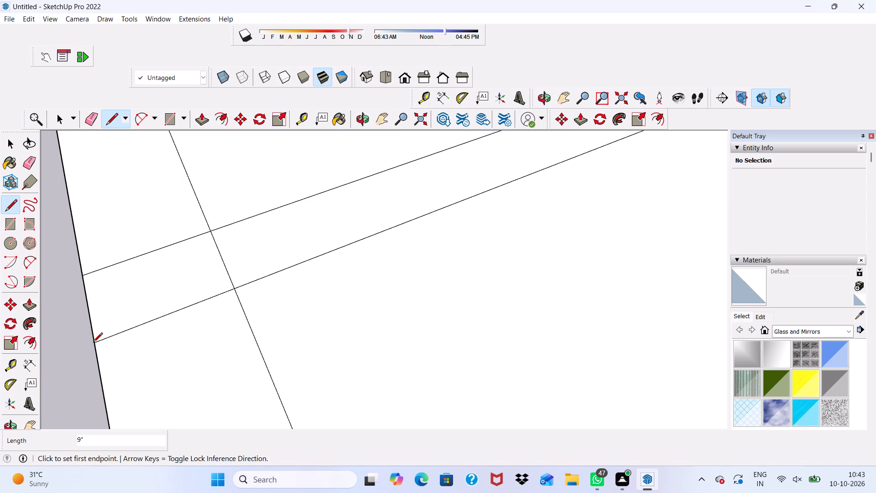
Erase the crosswise wall's rear line inside the left border and the border segment between the wall's two lines.
{"action": "left_click", "coordinate": [89, 117]}
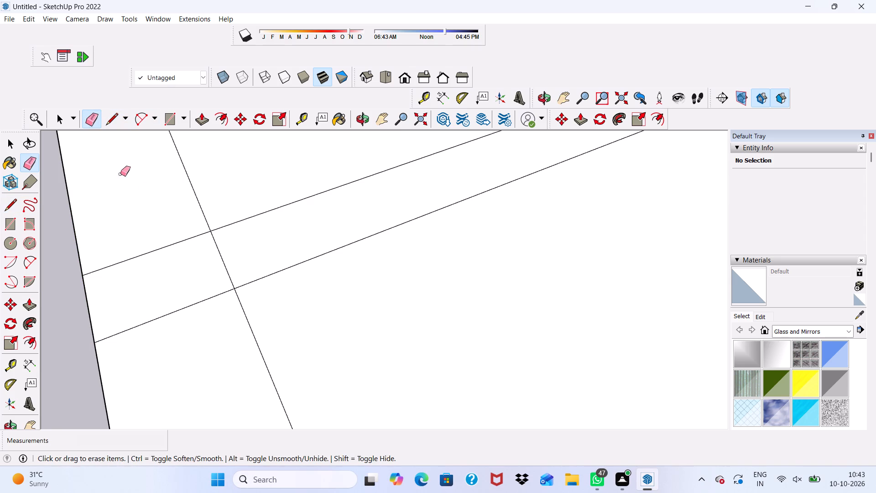
{"action": "left_click_drag", "start_coordinate": [171, 237], "coordinate": [173, 248]}
{"action": "left_click_drag", "start_coordinate": [214, 247], "coordinate": [225, 248]}
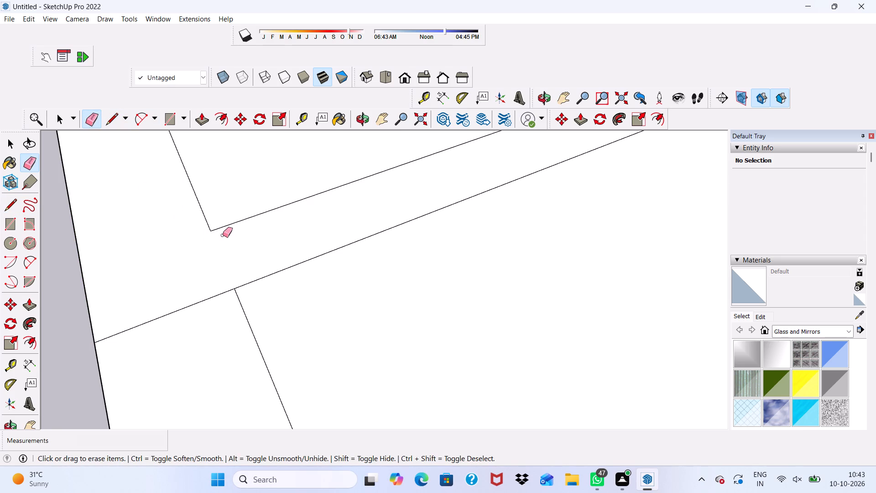
Erase the two front-to-back guides at the corner of the L-shaped wall outline.
{"action": "scroll", "coordinate": [215, 239], "scroll_direction": "down", "scroll_amount": 6}
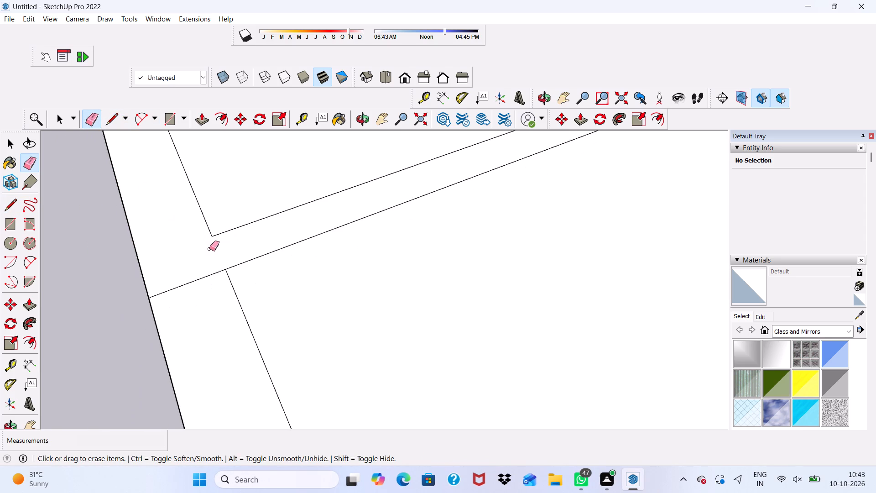
{"action": "scroll", "coordinate": [208, 250], "scroll_direction": "down", "scroll_amount": 12}
{"action": "middle_click_drag", "start_coordinate": [399, 284], "coordinate": [181, 273]}
{"action": "scroll", "coordinate": [542, 266], "scroll_direction": "up", "scroll_amount": 6}
{"action": "scroll", "coordinate": [576, 294], "scroll_direction": "up", "scroll_amount": 3}
{"action": "left_click_drag", "start_coordinate": [585, 297], "coordinate": [606, 302]}
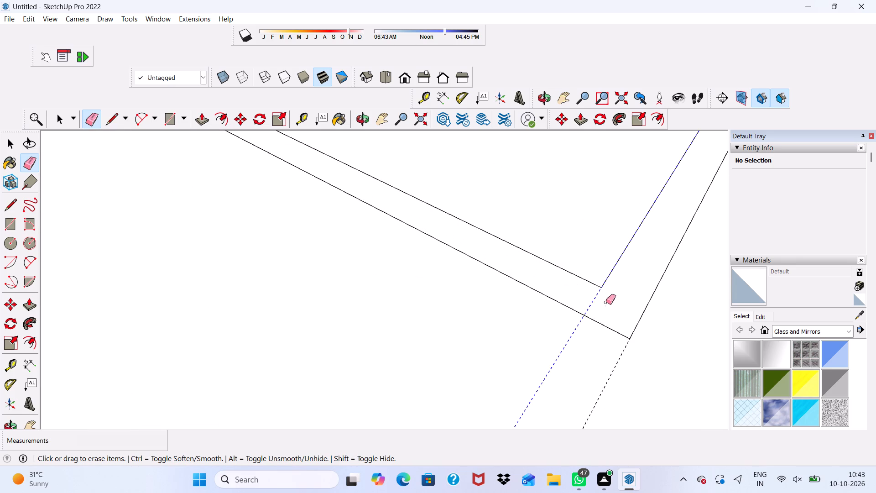
{"action": "left_click_drag", "start_coordinate": [606, 302], "coordinate": [608, 299]}
{"action": "left_click_drag", "start_coordinate": [623, 342], "coordinate": [632, 343]}
{"action": "left_click", "coordinate": [632, 343]}
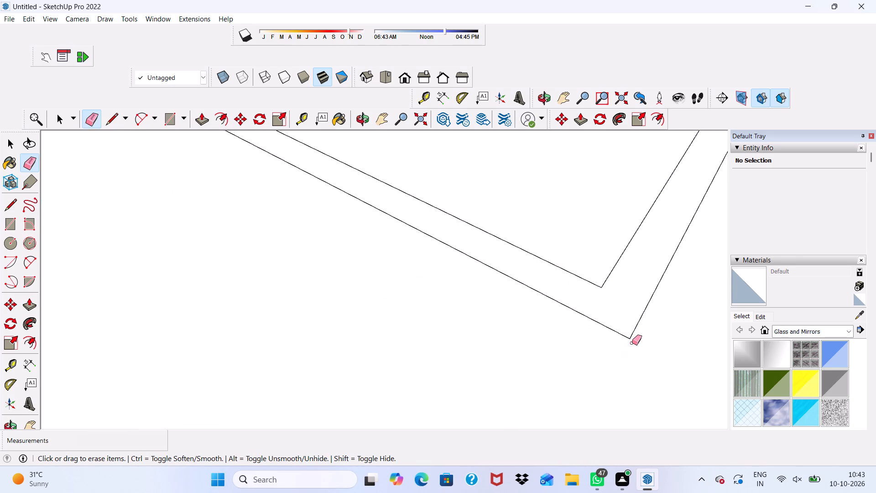
{"action": "key", "text": "space"}
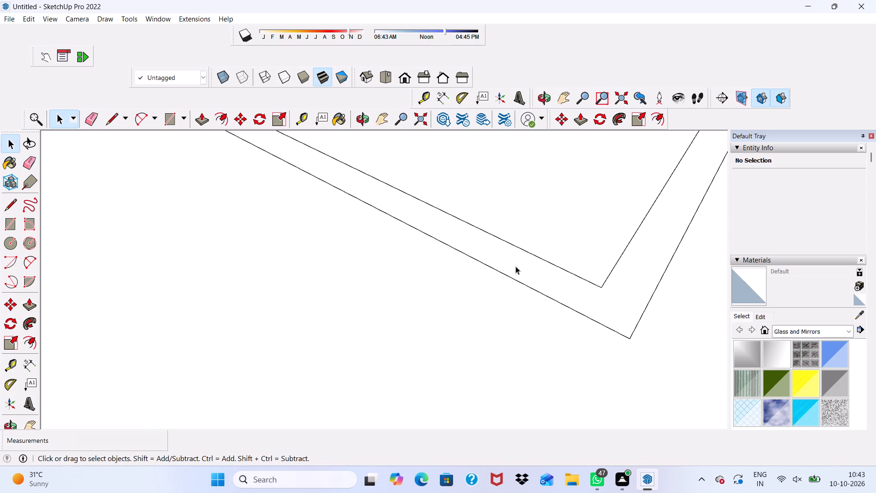
Select the wall-outline face with its edges to check that the L and border form one connected region, and clear the selection.
{"action": "scroll", "coordinate": [505, 263], "scroll_direction": "down", "scroll_amount": 20}
{"action": "scroll", "coordinate": [505, 263], "scroll_direction": "down", "scroll_amount": 1}
{"action": "middle_click_drag", "start_coordinate": [273, 355], "coordinate": [372, 406]}
{"action": "scroll", "coordinate": [319, 312], "scroll_direction": "up", "scroll_amount": 7}
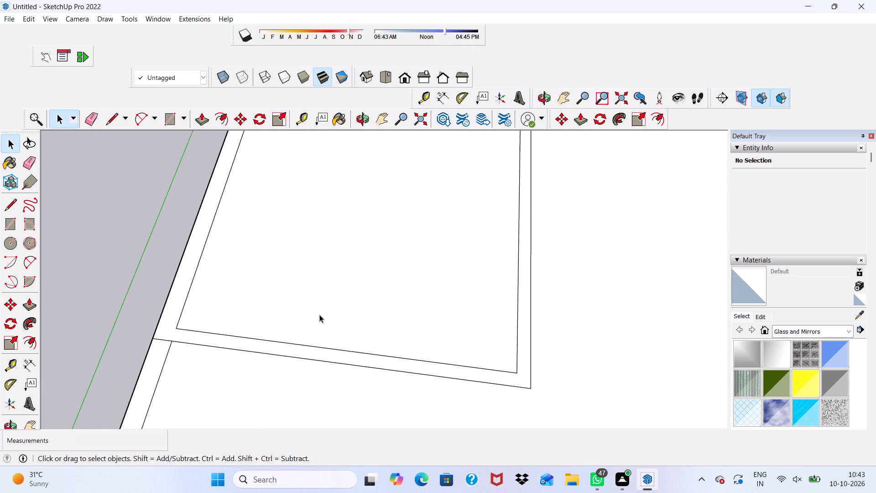
{"action": "scroll", "coordinate": [313, 346], "scroll_direction": "up", "scroll_amount": 7}
{"action": "double_click", "coordinate": [311, 351]}
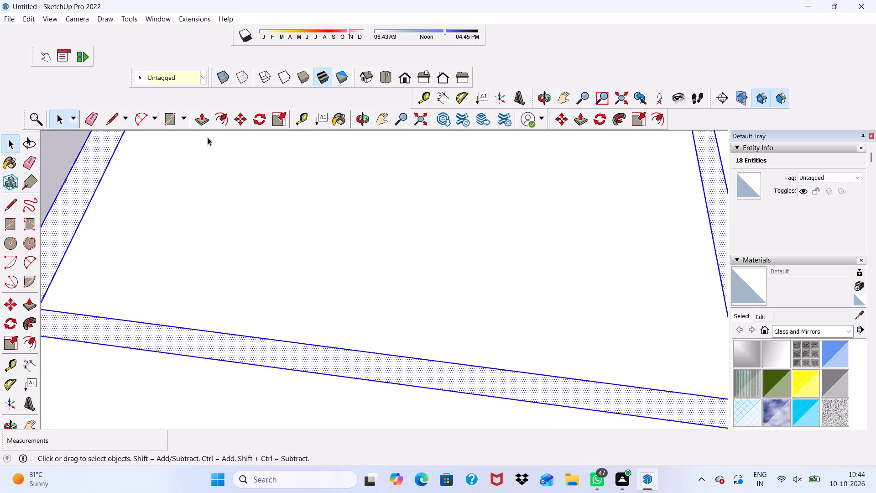
{"action": "scroll", "coordinate": [233, 178], "scroll_direction": "down", "scroll_amount": 20}
{"action": "scroll", "coordinate": [233, 178], "scroll_direction": "down", "scroll_amount": 2}
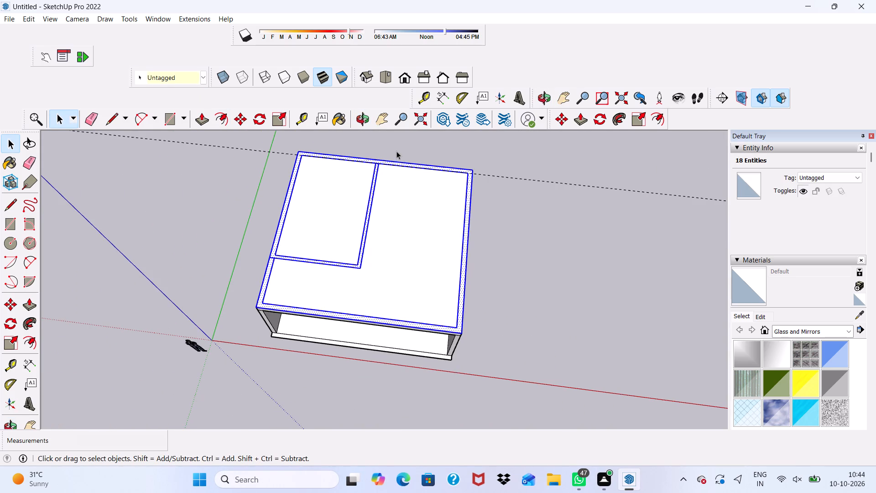
{"action": "left_click", "coordinate": [396, 151]}
Erase the remaining guide running along the border's inner back edge.
{"action": "scroll", "coordinate": [397, 151], "scroll_direction": "up", "scroll_amount": 9}
{"action": "scroll", "coordinate": [327, 149], "scroll_direction": "up", "scroll_amount": 4}
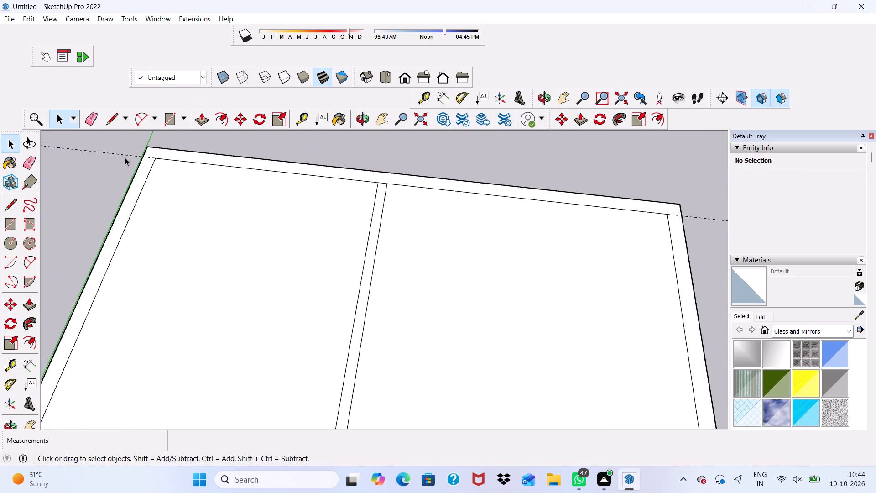
{"action": "left_click", "coordinate": [93, 112]}
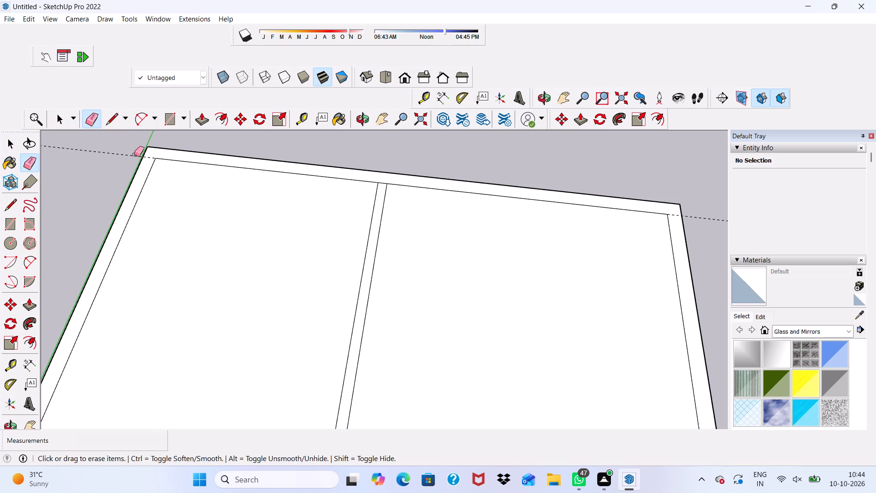
{"action": "left_click_drag", "start_coordinate": [134, 154], "coordinate": [125, 162]}
{"action": "left_click", "coordinate": [123, 162]}
Extend the outer front-to-back wall line with a 9" edge across the border to the roof's outer back edge.
{"action": "left_click_drag", "start_coordinate": [115, 114], "coordinate": [118, 120]}
{"action": "scroll", "coordinate": [491, 264], "scroll_direction": "up", "scroll_amount": 4}
{"action": "scroll", "coordinate": [366, 254], "scroll_direction": "down", "scroll_amount": 10}
{"action": "scroll", "coordinate": [401, 216], "scroll_direction": "up", "scroll_amount": 6}
{"action": "scroll", "coordinate": [332, 195], "scroll_direction": "down", "scroll_amount": 3}
{"action": "scroll", "coordinate": [360, 293], "scroll_direction": "up", "scroll_amount": 10}
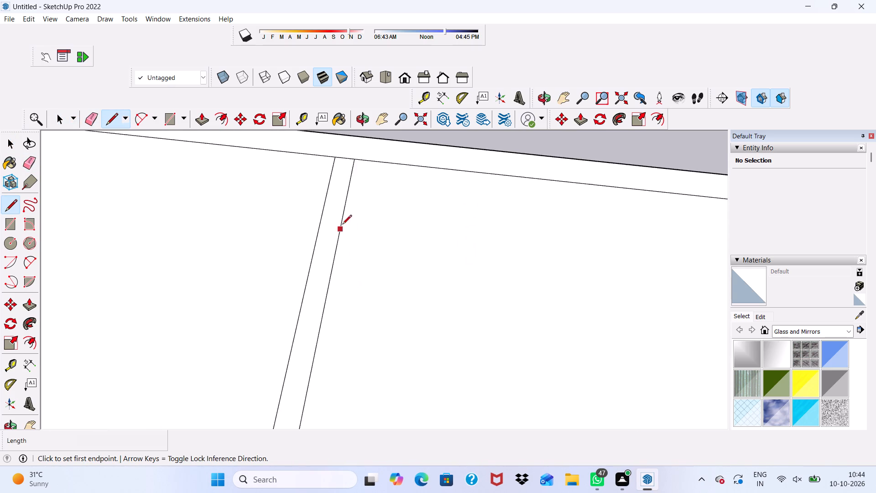
{"action": "scroll", "coordinate": [344, 226], "scroll_direction": "down", "scroll_amount": 8}
{"action": "scroll", "coordinate": [376, 204], "scroll_direction": "up", "scroll_amount": 11}
{"action": "scroll", "coordinate": [368, 213], "scroll_direction": "down", "scroll_amount": 1}
{"action": "scroll", "coordinate": [369, 214], "scroll_direction": "up", "scroll_amount": 2}
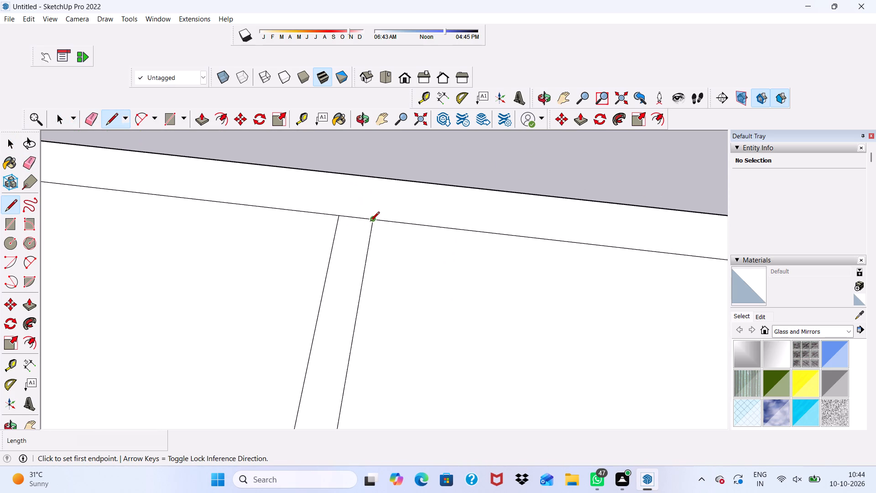
{"action": "left_click", "coordinate": [370, 222]}
{"action": "left_click", "coordinate": [379, 181]}
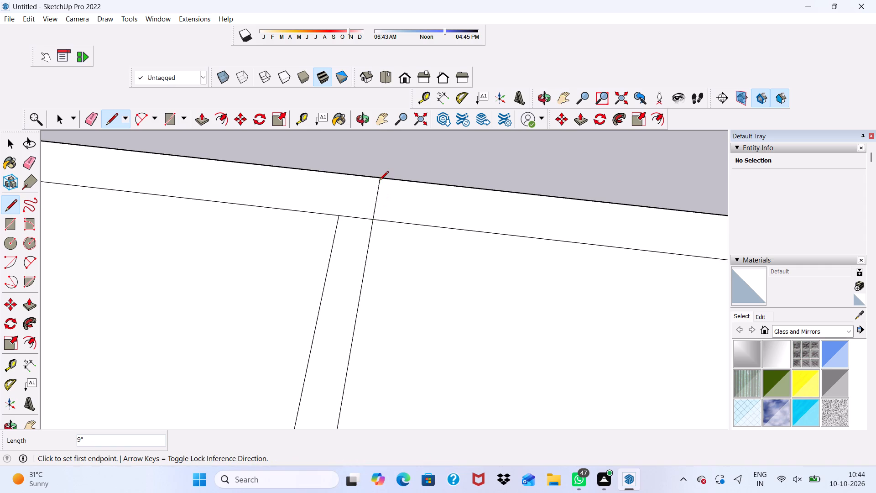
{"action": "scroll", "coordinate": [373, 267], "scroll_direction": "down", "scroll_amount": 3}
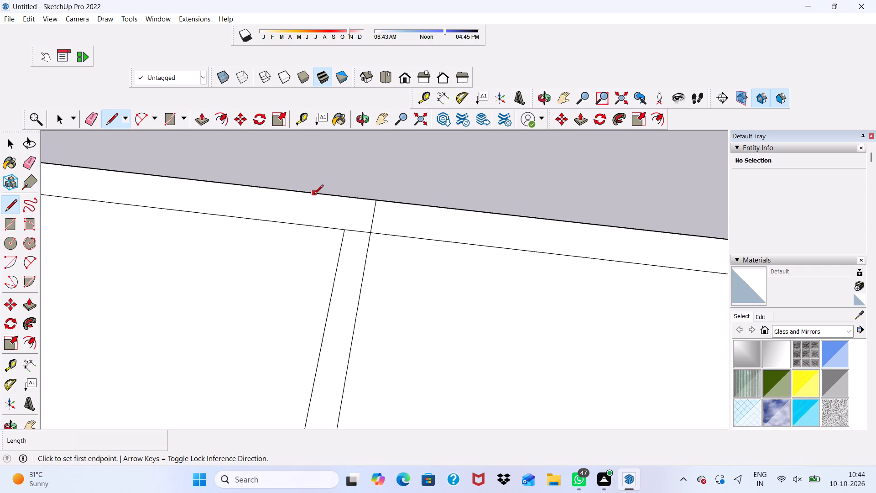
{"action": "key", "text": "space"}
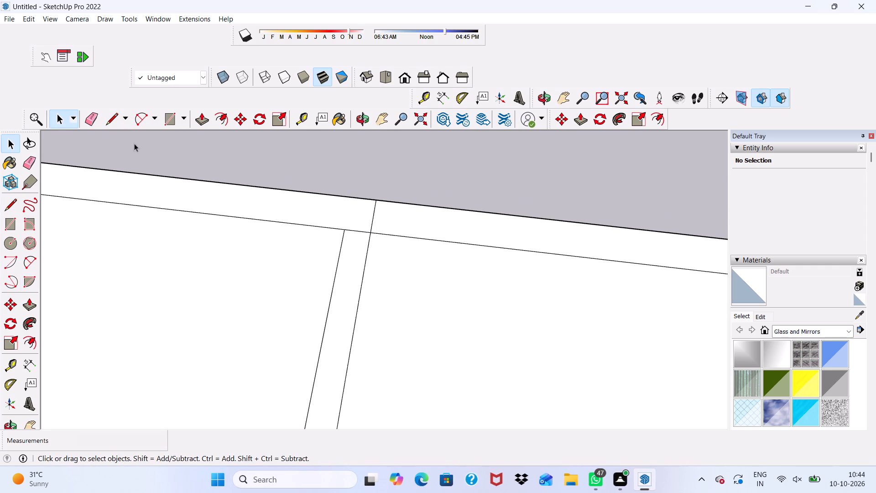
Erase the short segment of the border's inner back edge between the two front-to-back wall lines.
{"action": "left_click", "coordinate": [94, 111]}
{"action": "scroll", "coordinate": [386, 240], "scroll_direction": "up", "scroll_amount": 5}
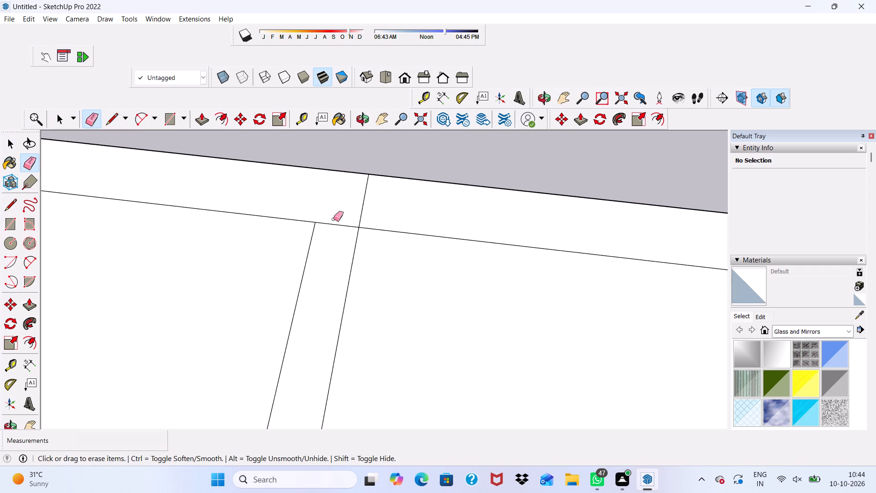
{"action": "left_click_drag", "start_coordinate": [337, 221], "coordinate": [332, 237]}
{"action": "scroll", "coordinate": [318, 225], "scroll_direction": "down", "scroll_amount": 7}
{"action": "scroll", "coordinate": [353, 201], "scroll_direction": "down", "scroll_amount": 17}
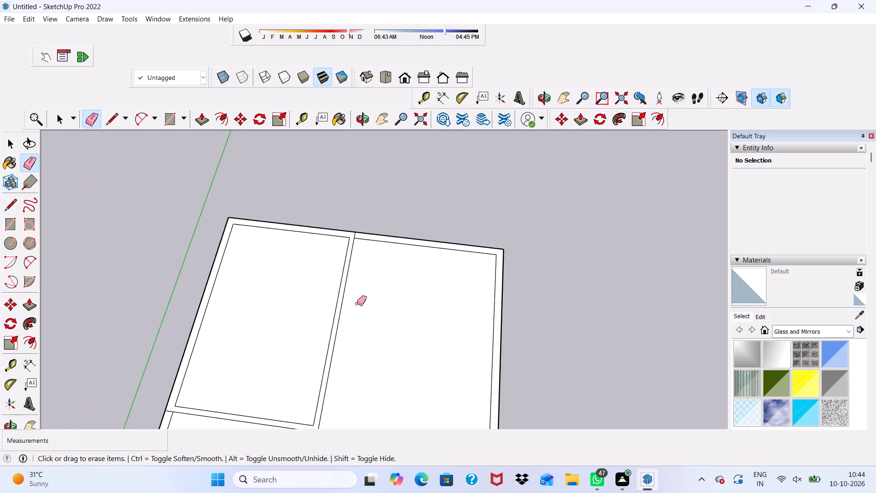
{"action": "scroll", "coordinate": [357, 304], "scroll_direction": "down", "scroll_amount": 1}
{"action": "key", "text": "space"}
Push/Pull the closed wall outline of the smaller upper-floor room up 10' from the roof.
{"action": "scroll", "coordinate": [410, 220], "scroll_direction": "up", "scroll_amount": 1}
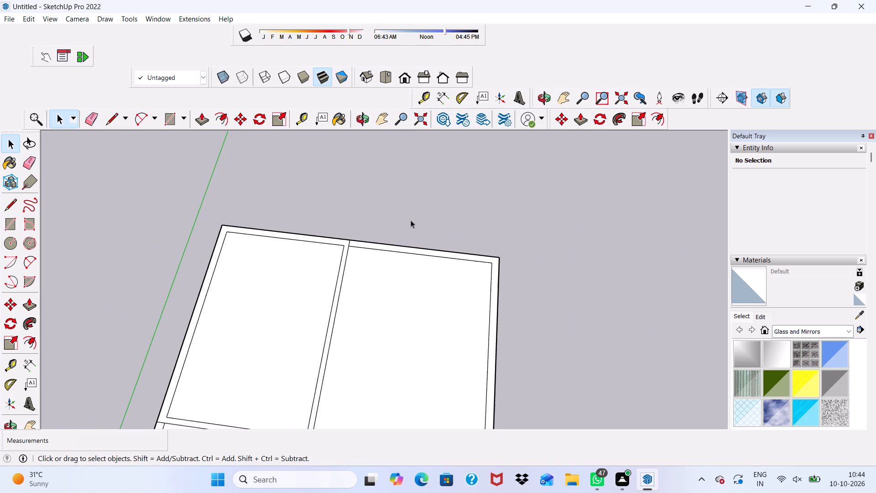
{"action": "scroll", "coordinate": [327, 271], "scroll_direction": "up", "scroll_amount": 12}
{"action": "left_click", "coordinate": [354, 240]}
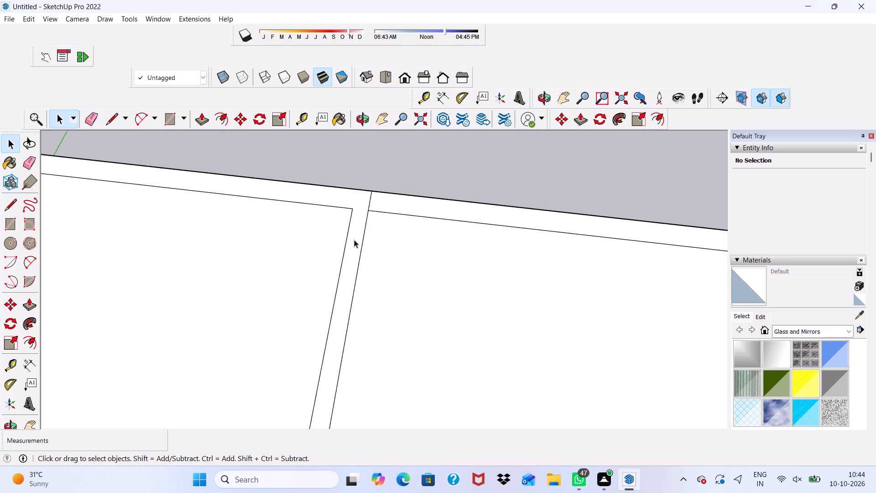
{"action": "scroll", "coordinate": [358, 240], "scroll_direction": "down", "scroll_amount": 16}
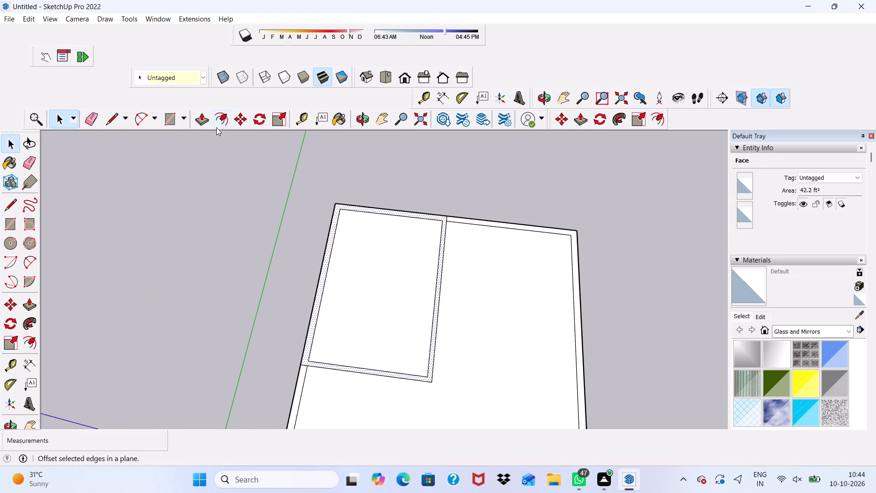
{"action": "left_click", "coordinate": [200, 118]}
{"action": "scroll", "coordinate": [433, 446], "scroll_direction": "up", "scroll_amount": 9}
{"action": "scroll", "coordinate": [427, 358], "scroll_direction": "up", "scroll_amount": 4}
{"action": "left_click", "coordinate": [430, 372]}
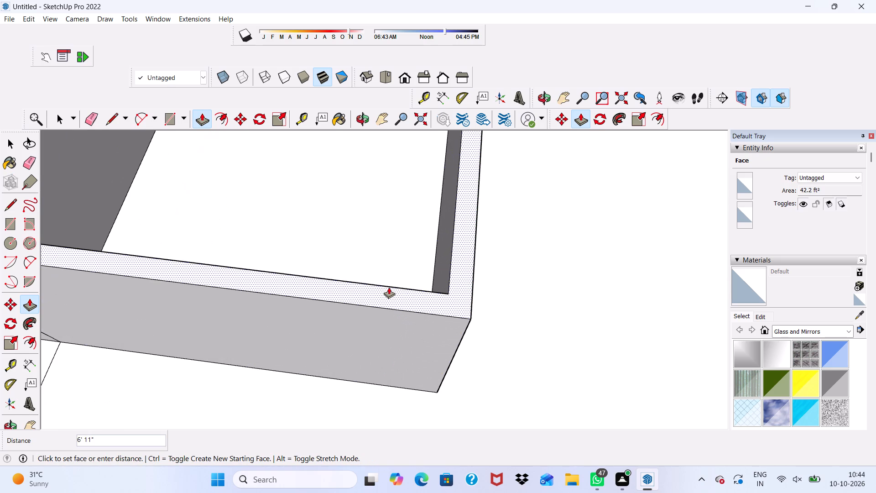
{"action": "type", "text": "10'"}
{"action": "key", "text": "Return"}
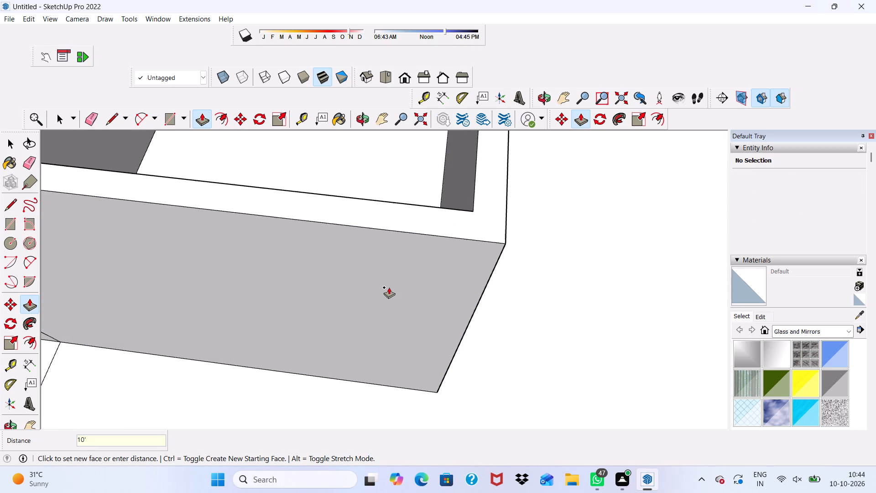
Examine the raised upper-floor walls and their position on the roof from several angles.
{"action": "scroll", "coordinate": [362, 372], "scroll_direction": "down", "scroll_amount": 15}
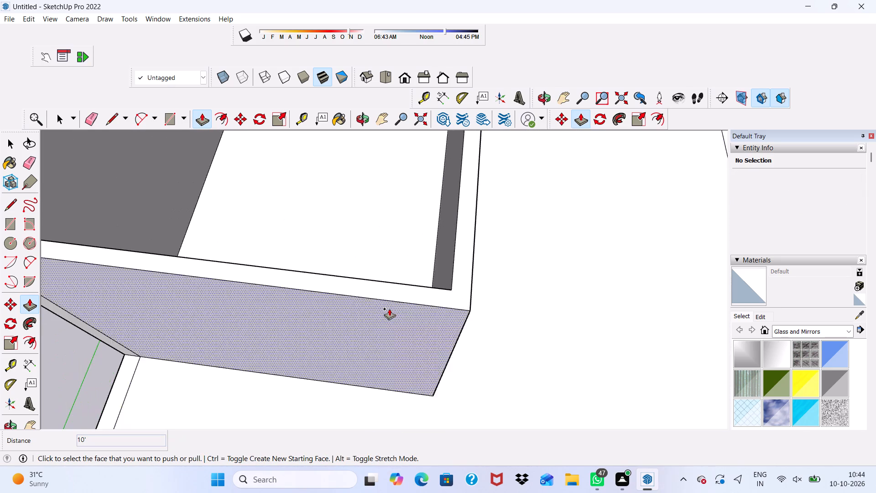
{"action": "scroll", "coordinate": [389, 309], "scroll_direction": "down", "scroll_amount": 14}
{"action": "scroll", "coordinate": [368, 378], "scroll_direction": "down", "scroll_amount": 3}
{"action": "middle_click_drag", "start_coordinate": [371, 366], "coordinate": [390, 309]}
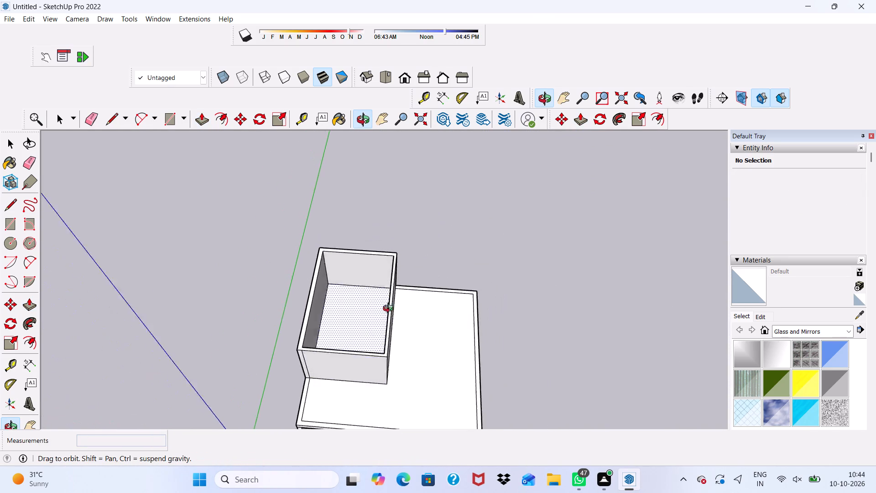
{"action": "middle_click_drag", "start_coordinate": [390, 309], "coordinate": [391, 209]}
{"action": "scroll", "coordinate": [389, 307], "scroll_direction": "down", "scroll_amount": 7}
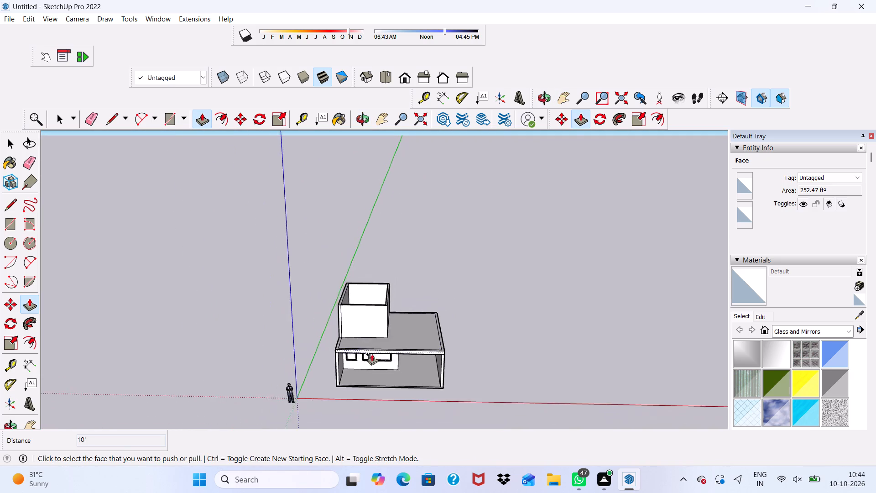
{"action": "middle_click", "coordinate": [372, 354]}
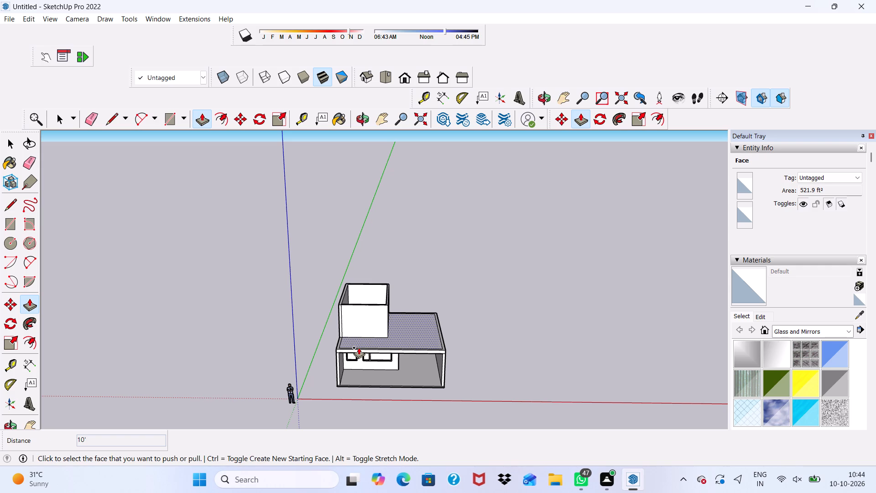
{"action": "key", "text": "space"}
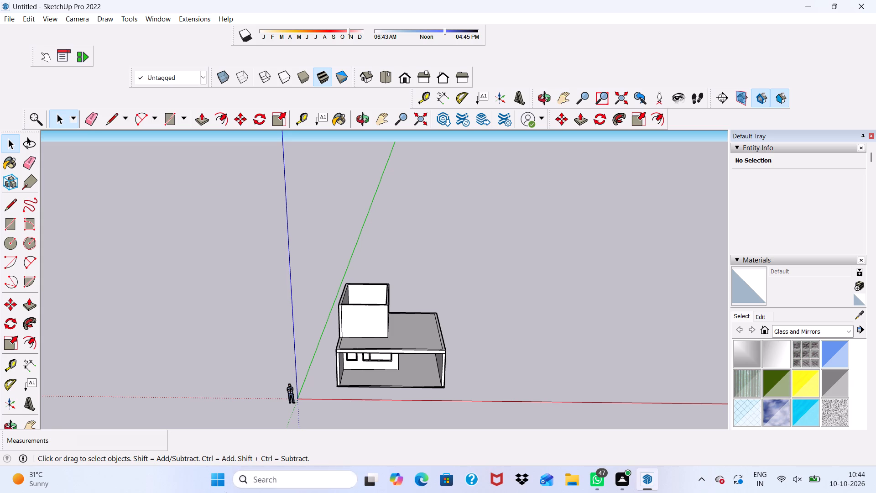
{"action": "scroll", "coordinate": [222, 492], "scroll_direction": "down", "scroll_amount": 5}
{"action": "scroll", "coordinate": [184, 338], "scroll_direction": "down", "scroll_amount": 4}
{"action": "scroll", "coordinate": [0, 407], "scroll_direction": "up", "scroll_amount": 5}
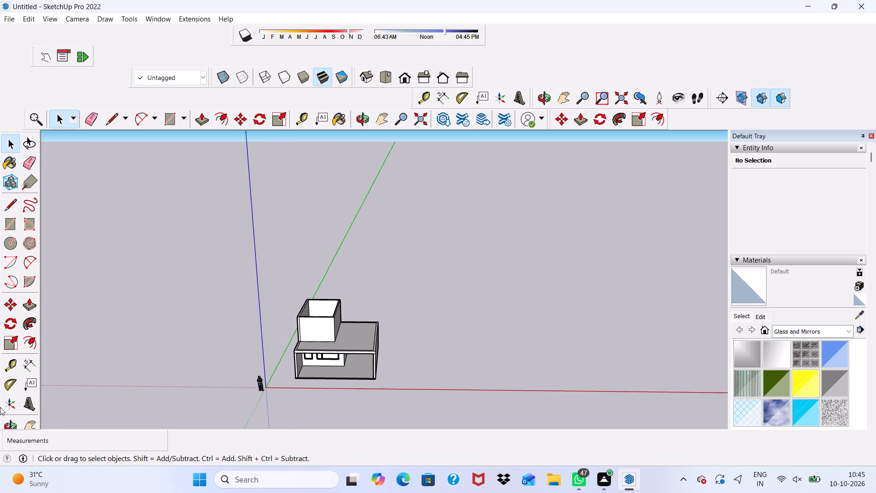
{"action": "scroll", "coordinate": [266, 361], "scroll_direction": "up", "scroll_amount": 5}
{"action": "scroll", "coordinate": [339, 291], "scroll_direction": "up", "scroll_amount": 7}
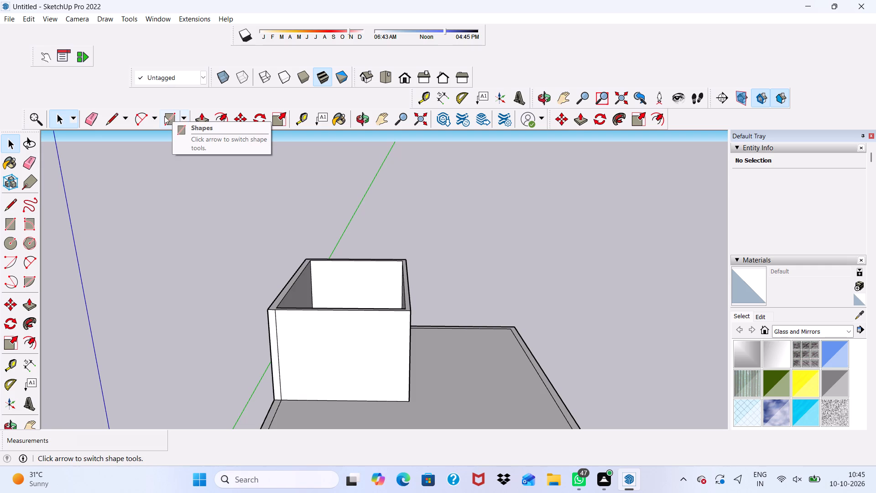
Draw a horizontal 31' 3" by 31' 3" rectangle at wall-top level, starting from the upper room's outer back corner and spanning the whole roof footprint.
{"action": "scroll", "coordinate": [220, 166], "scroll_direction": "down", "scroll_amount": 5}
{"action": "middle_click_drag", "start_coordinate": [302, 208], "coordinate": [364, 313]}
{"action": "scroll", "coordinate": [287, 131], "scroll_direction": "up", "scroll_amount": 1}
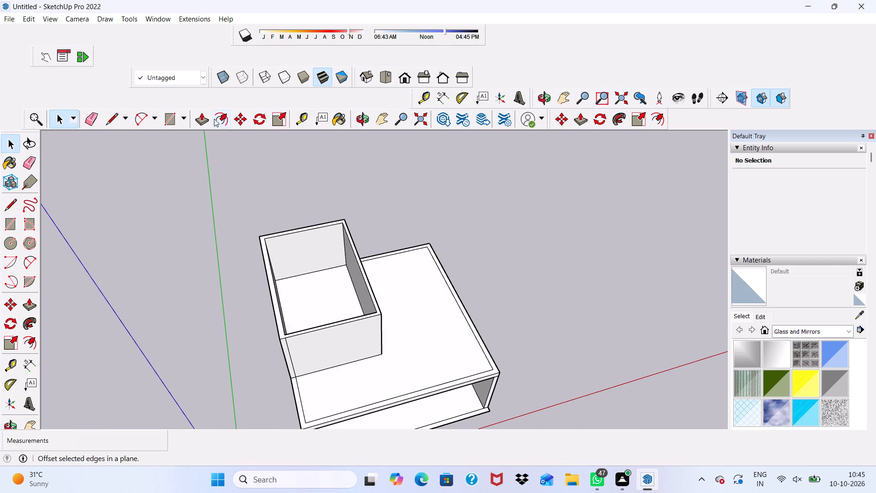
{"action": "left_click", "coordinate": [168, 121]}
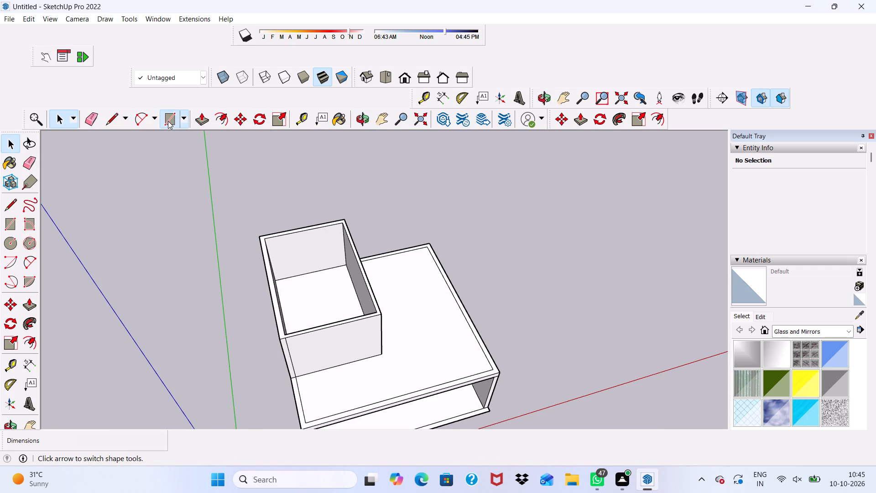
{"action": "scroll", "coordinate": [288, 299], "scroll_direction": "up", "scroll_amount": 6}
{"action": "scroll", "coordinate": [236, 173], "scroll_direction": "up", "scroll_amount": 5}
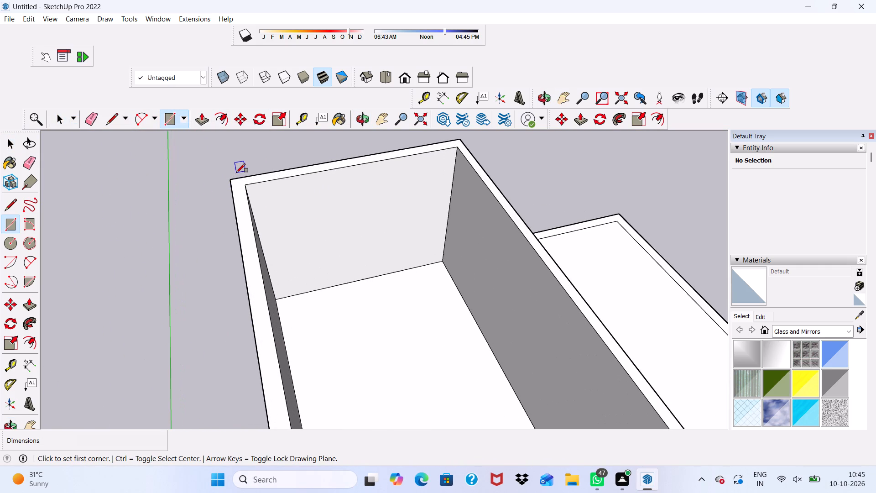
{"action": "left_click", "coordinate": [226, 178]}
{"action": "scroll", "coordinate": [277, 202], "scroll_direction": "down", "scroll_amount": 12}
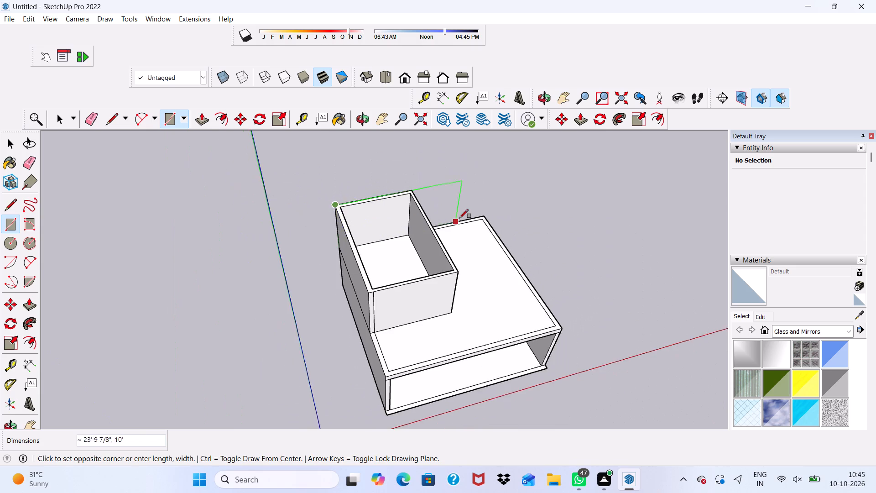
{"action": "scroll", "coordinate": [480, 204], "scroll_direction": "up", "scroll_amount": 4}
{"action": "scroll", "coordinate": [532, 251], "scroll_direction": "down", "scroll_amount": 8}
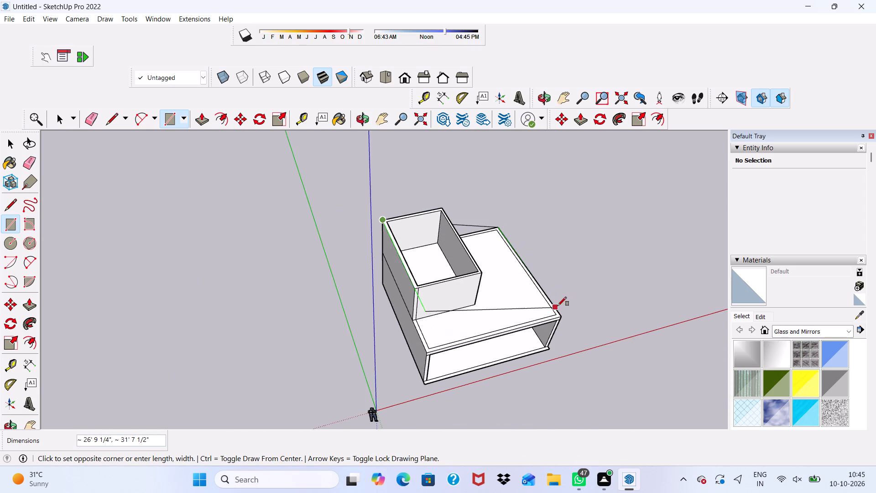
{"action": "scroll", "coordinate": [545, 312], "scroll_direction": "up", "scroll_amount": 1}
{"action": "middle_click_drag", "start_coordinate": [544, 312], "coordinate": [460, 221]}
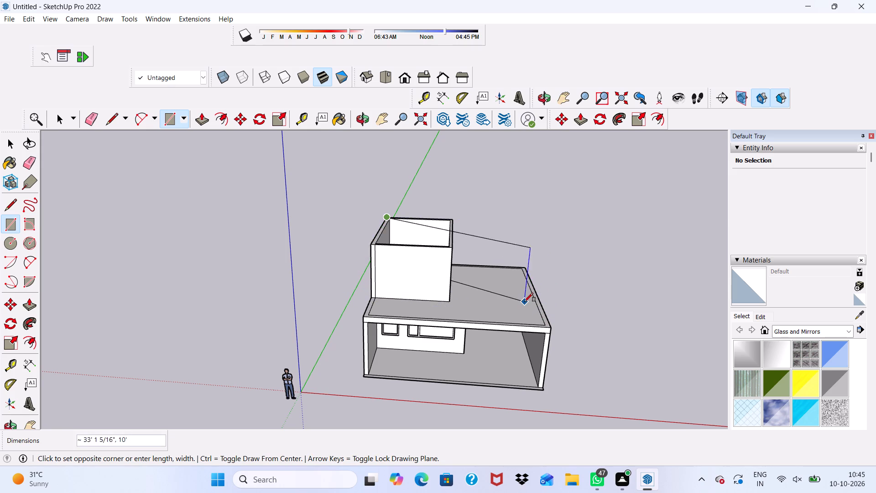
{"action": "middle_click_drag", "start_coordinate": [521, 301], "coordinate": [509, 242]}
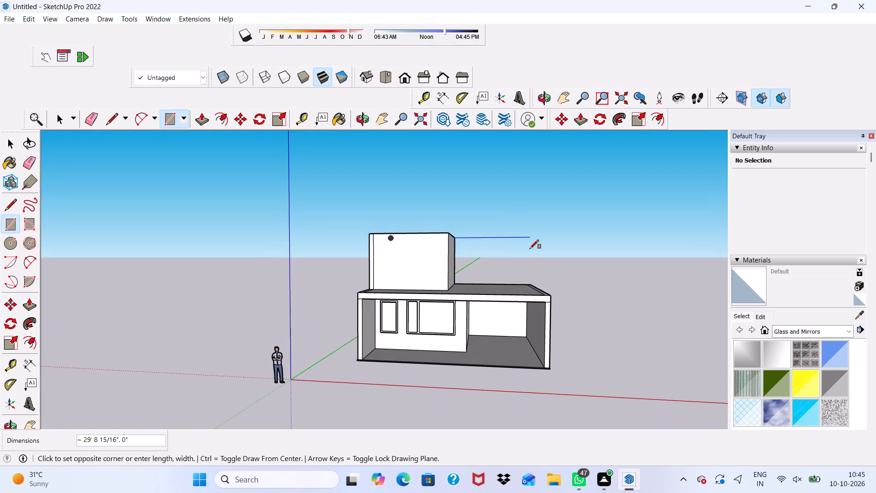
{"action": "scroll", "coordinate": [540, 236], "scroll_direction": "down", "scroll_amount": 1}
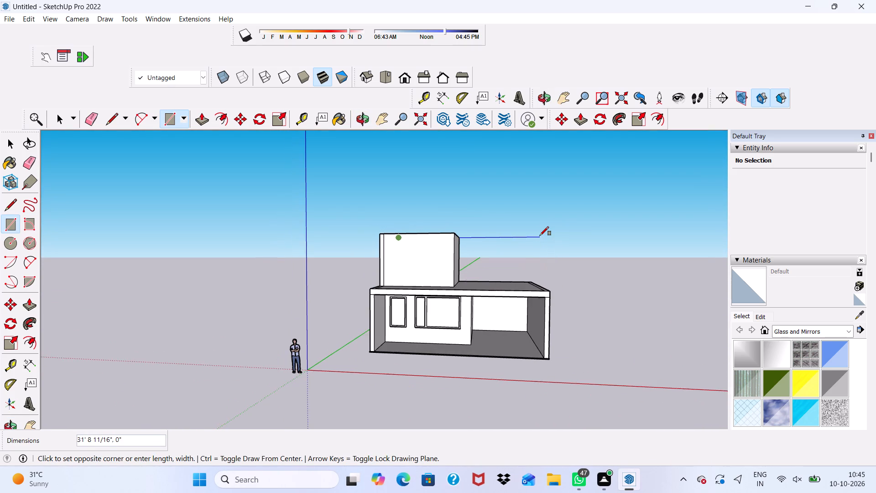
{"action": "middle_click_drag", "start_coordinate": [540, 236], "coordinate": [541, 256]}
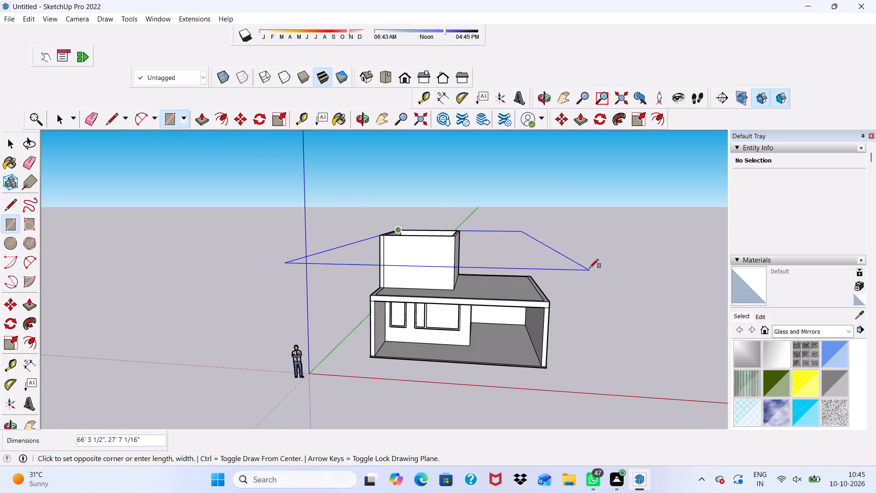
{"action": "scroll", "coordinate": [586, 268], "scroll_direction": "down", "scroll_amount": 5}
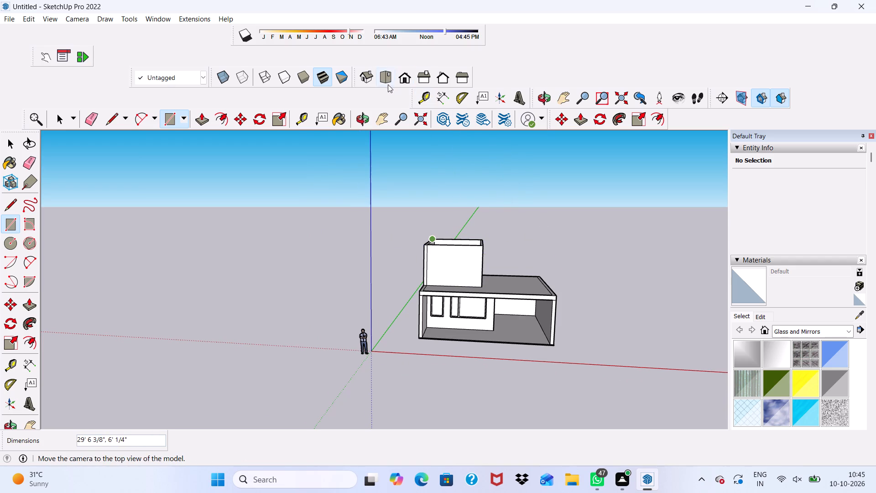
{"action": "double_click", "coordinate": [402, 78]}
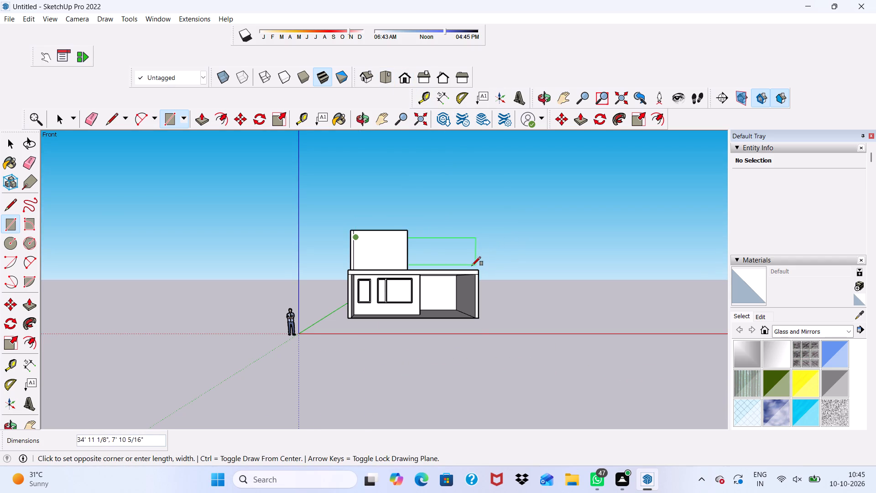
{"action": "scroll", "coordinate": [459, 252], "scroll_direction": "down", "scroll_amount": 2}
{"action": "middle_click_drag", "start_coordinate": [458, 266], "coordinate": [440, 354]}
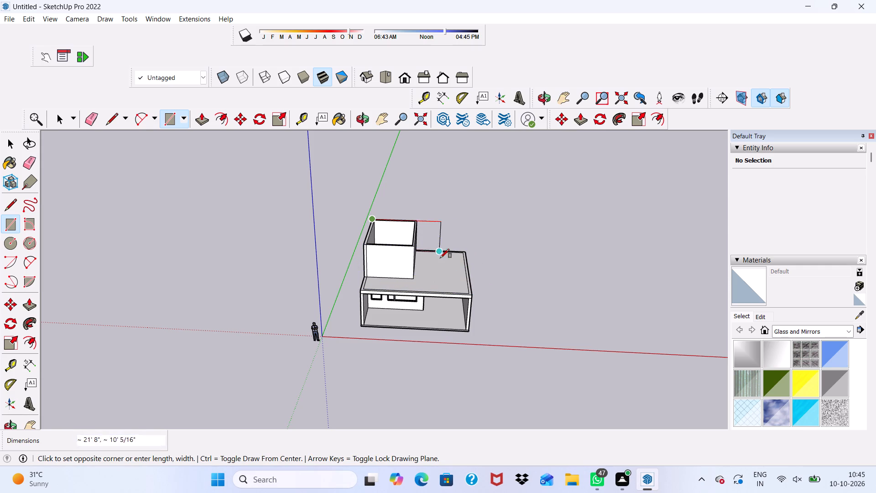
{"action": "middle_click_drag", "start_coordinate": [473, 265], "coordinate": [473, 266]}
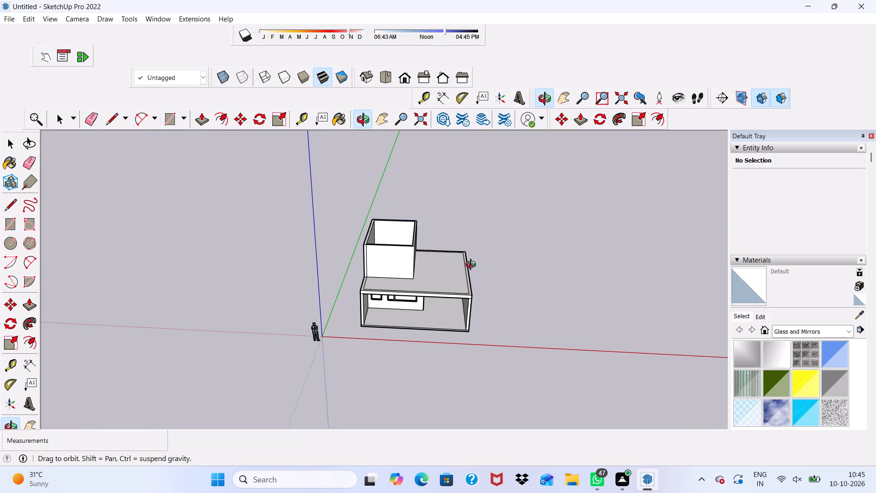
{"action": "middle_click_drag", "start_coordinate": [473, 266], "coordinate": [379, 217]}
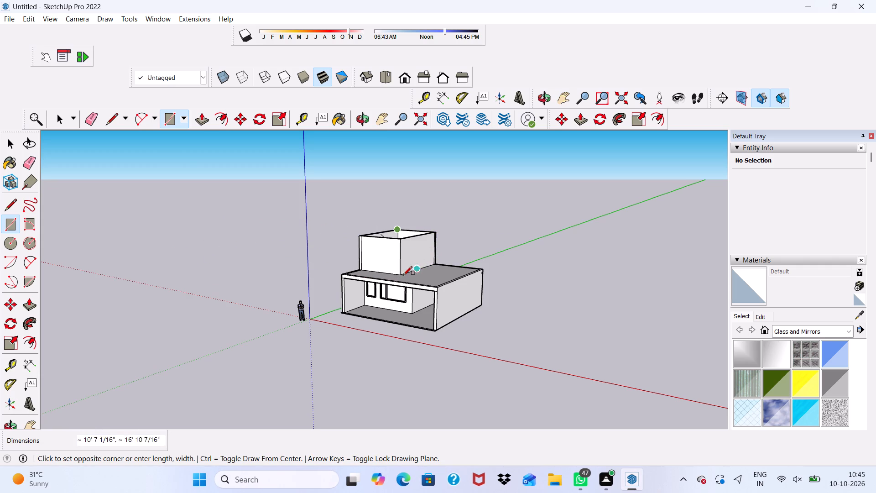
{"action": "scroll", "coordinate": [402, 277], "scroll_direction": "down", "scroll_amount": 5}
{"action": "middle_click_drag", "start_coordinate": [429, 270], "coordinate": [623, 374]}
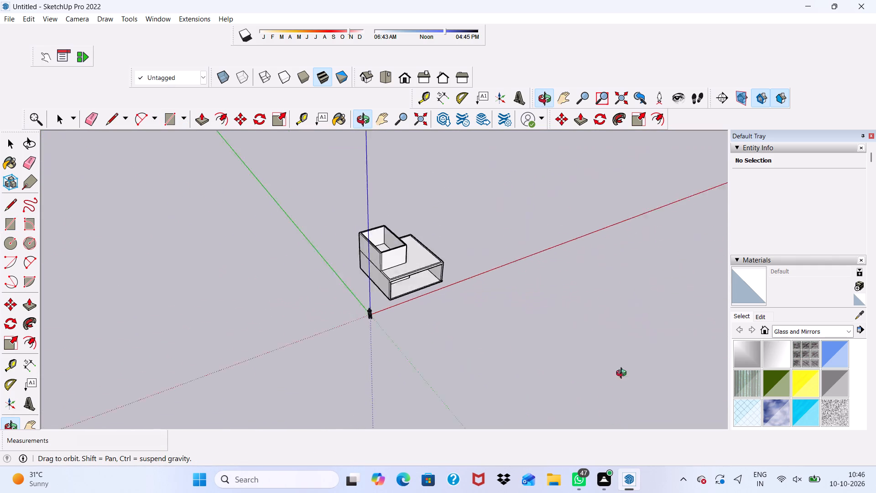
{"action": "middle_click_drag", "start_coordinate": [623, 374], "coordinate": [596, 383]}
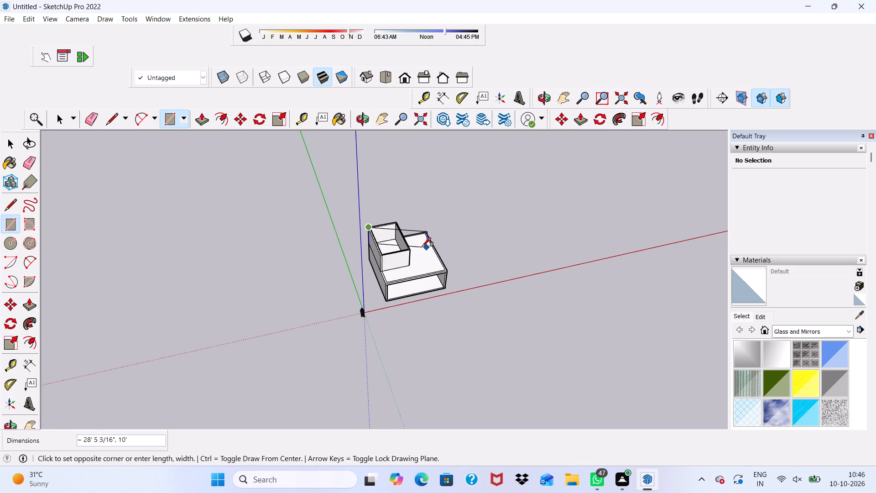
{"action": "middle_click_drag", "start_coordinate": [412, 248], "coordinate": [328, 202]}
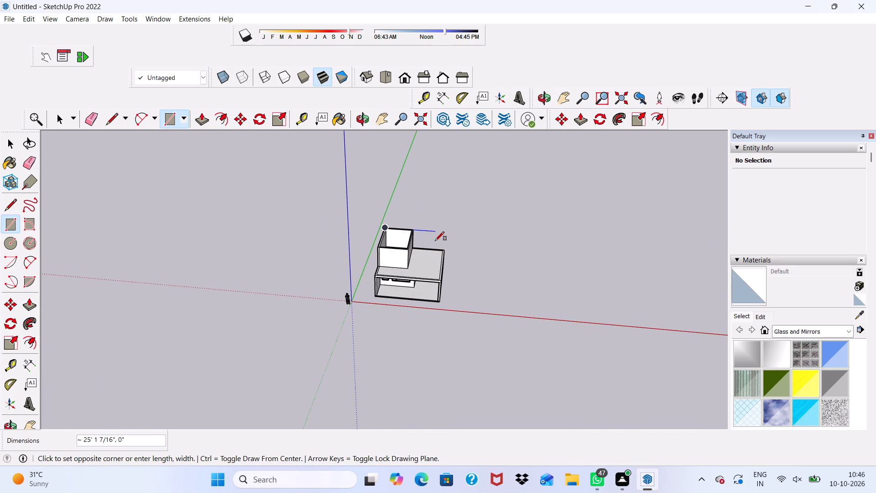
{"action": "scroll", "coordinate": [373, 258], "scroll_direction": "up", "scroll_amount": 6}
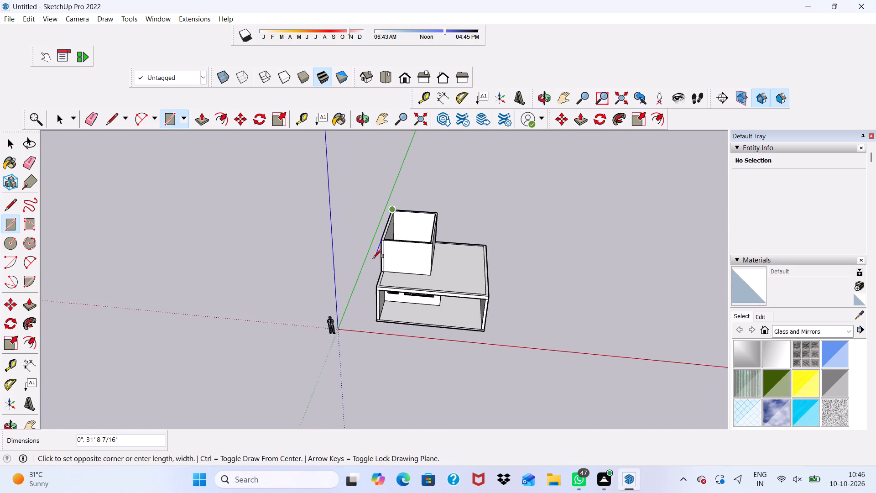
{"action": "scroll", "coordinate": [380, 264], "scroll_direction": "down", "scroll_amount": 1}
{"action": "middle_click_drag", "start_coordinate": [389, 262], "coordinate": [140, 219]}
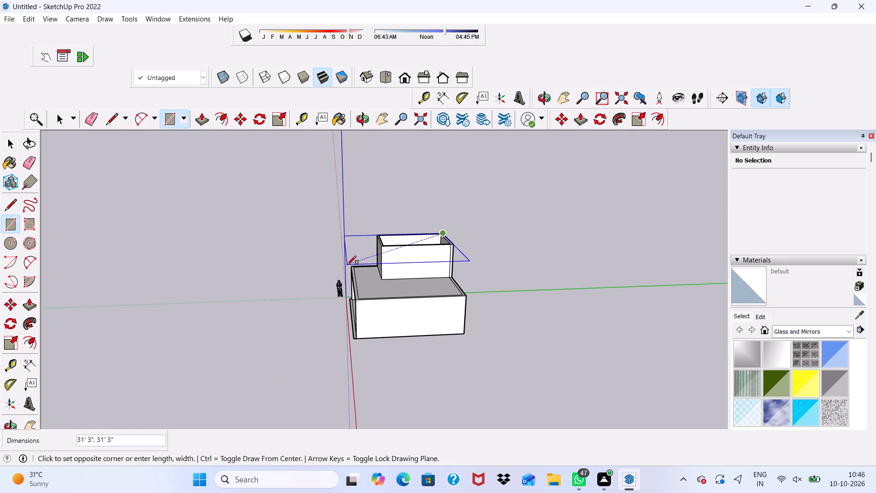
{"action": "left_click", "coordinate": [347, 264]}
{"action": "scroll", "coordinate": [341, 277], "scroll_direction": "down", "scroll_amount": 1}
{"action": "middle_click_drag", "start_coordinate": [339, 282], "coordinate": [688, 302]}
{"action": "scroll", "coordinate": [398, 199], "scroll_direction": "up", "scroll_amount": 2}
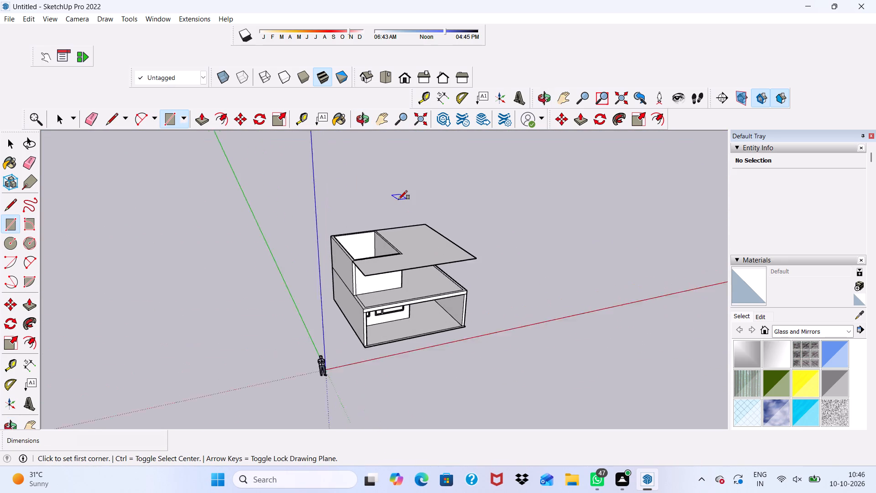
{"action": "scroll", "coordinate": [398, 199], "scroll_direction": "up", "scroll_amount": 2}
{"action": "key", "text": "space"}
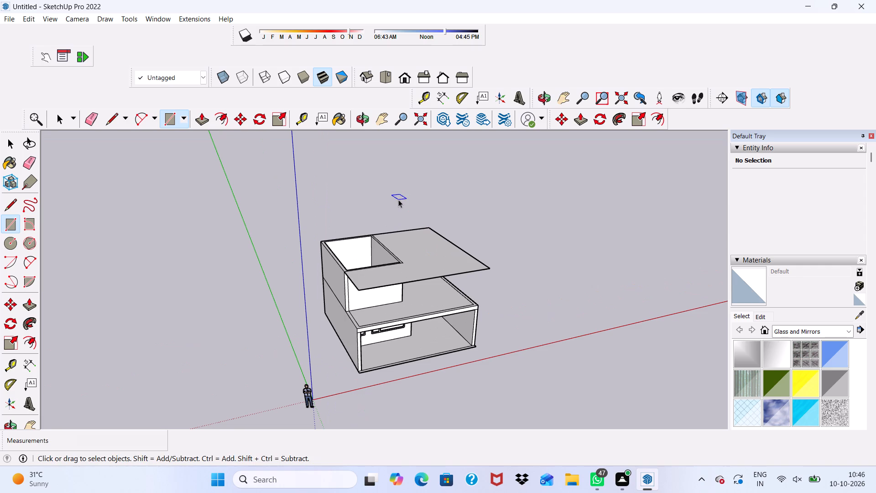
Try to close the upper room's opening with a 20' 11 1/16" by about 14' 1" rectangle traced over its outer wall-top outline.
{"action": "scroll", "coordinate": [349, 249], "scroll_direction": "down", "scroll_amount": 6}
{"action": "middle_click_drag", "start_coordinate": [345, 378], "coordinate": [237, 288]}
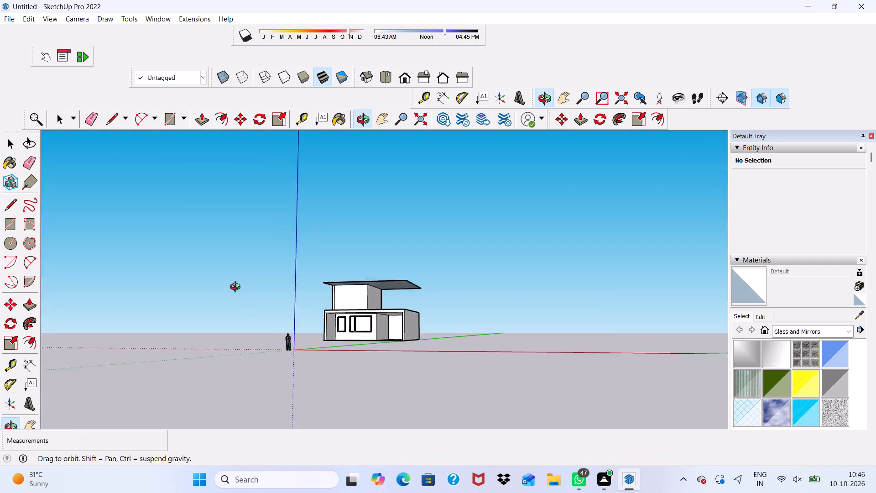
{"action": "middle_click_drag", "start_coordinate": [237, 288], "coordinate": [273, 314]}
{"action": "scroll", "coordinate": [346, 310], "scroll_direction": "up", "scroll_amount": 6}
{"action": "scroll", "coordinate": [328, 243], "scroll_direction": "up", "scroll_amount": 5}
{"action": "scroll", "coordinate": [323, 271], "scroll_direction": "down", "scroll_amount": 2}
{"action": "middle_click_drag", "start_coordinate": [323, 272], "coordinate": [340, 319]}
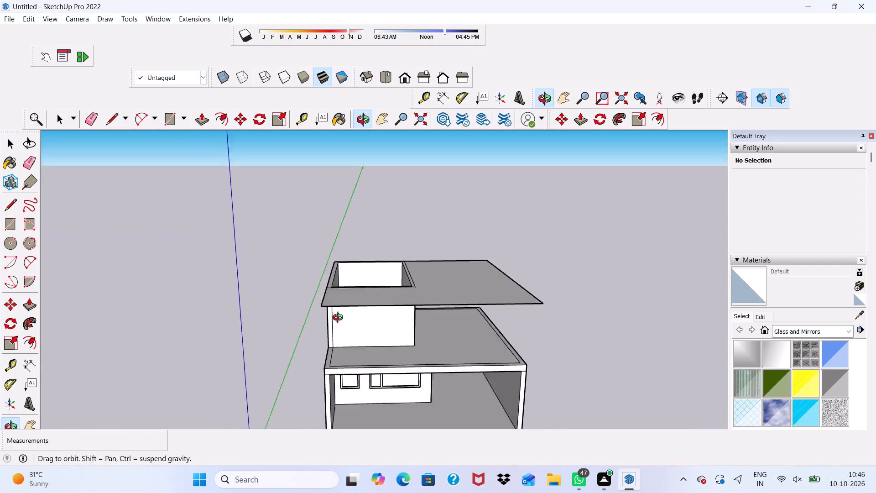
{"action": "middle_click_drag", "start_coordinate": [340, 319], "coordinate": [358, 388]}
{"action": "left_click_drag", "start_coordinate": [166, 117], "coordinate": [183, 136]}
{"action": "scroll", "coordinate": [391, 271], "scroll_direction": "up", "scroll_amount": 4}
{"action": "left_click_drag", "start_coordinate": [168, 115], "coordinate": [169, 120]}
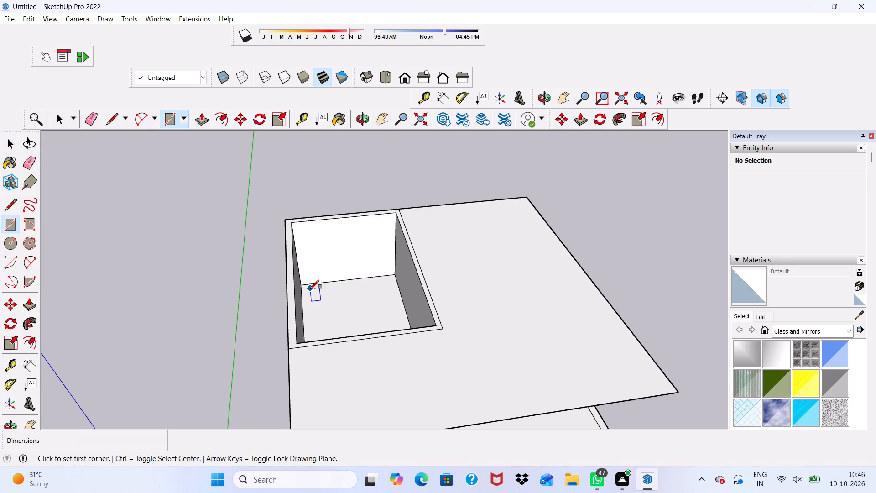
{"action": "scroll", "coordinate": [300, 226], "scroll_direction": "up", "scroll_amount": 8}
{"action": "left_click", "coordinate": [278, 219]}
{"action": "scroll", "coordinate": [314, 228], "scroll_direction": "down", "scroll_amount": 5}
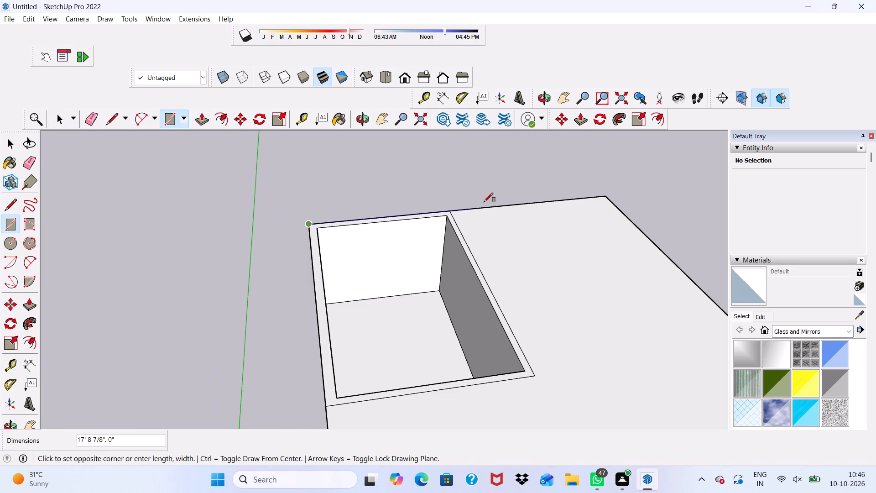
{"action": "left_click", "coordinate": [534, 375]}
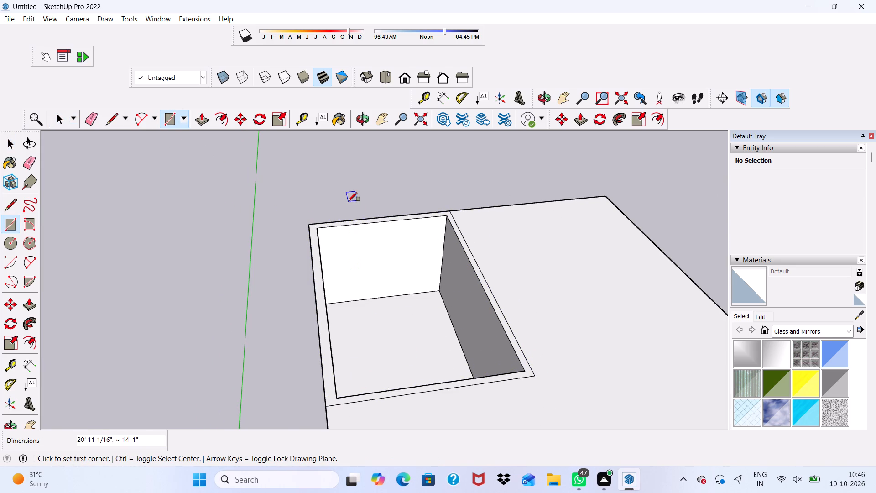
Draw a strip about 1' 6" by 20' 11 1/16" front to back across the upper room's opening at wall-top level.
{"action": "left_click", "coordinate": [369, 217]}
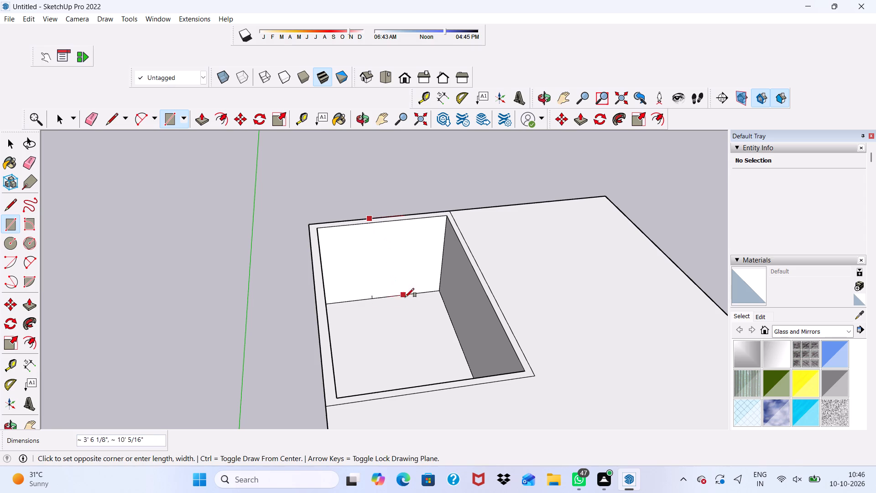
{"action": "left_click", "coordinate": [437, 393]}
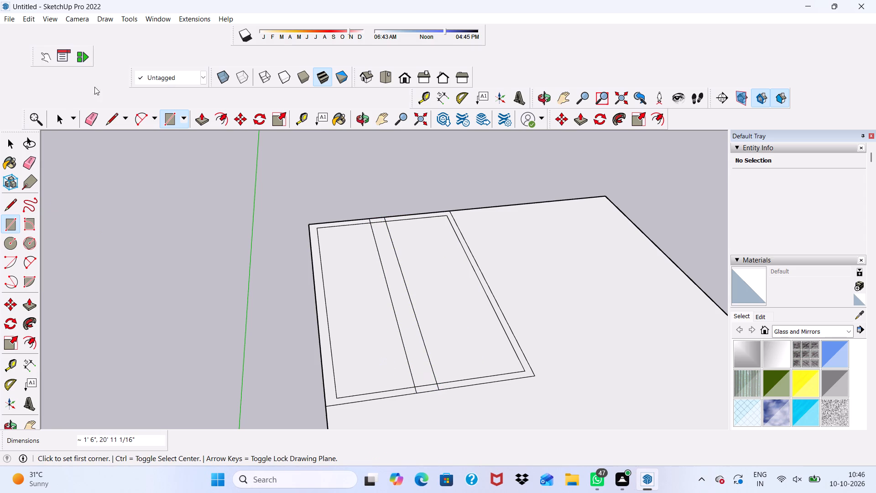
Erase the strip's two long lines over the upper room and their short leftover segments in the back and front wall borders.
{"action": "left_click", "coordinate": [92, 114]}
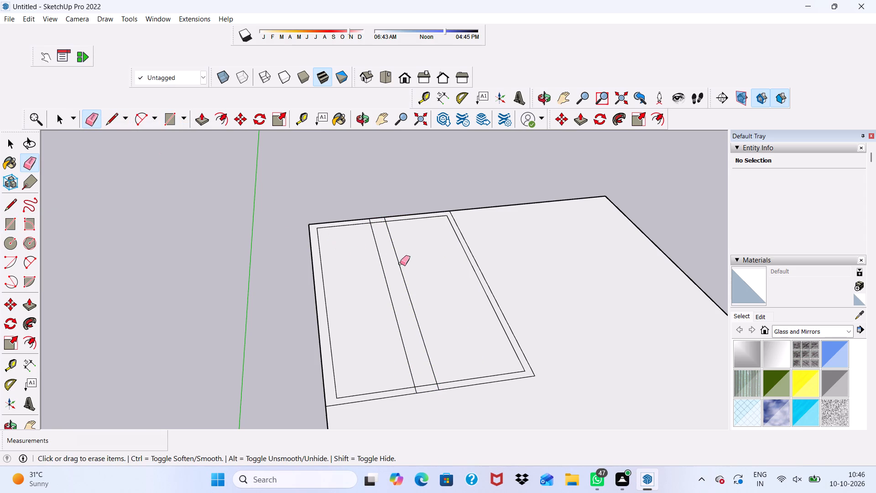
{"action": "left_click_drag", "start_coordinate": [401, 266], "coordinate": [375, 280]}
{"action": "left_click", "coordinate": [375, 280]}
{"action": "scroll", "coordinate": [387, 214], "scroll_direction": "up", "scroll_amount": 11}
{"action": "double_click", "coordinate": [380, 229]}
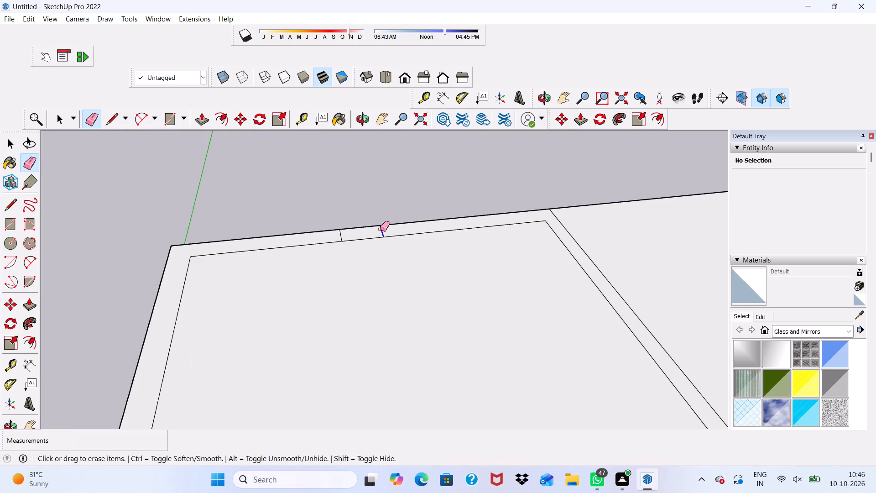
{"action": "left_click_drag", "start_coordinate": [341, 235], "coordinate": [331, 234]}
{"action": "scroll", "coordinate": [303, 210], "scroll_direction": "down", "scroll_amount": 13}
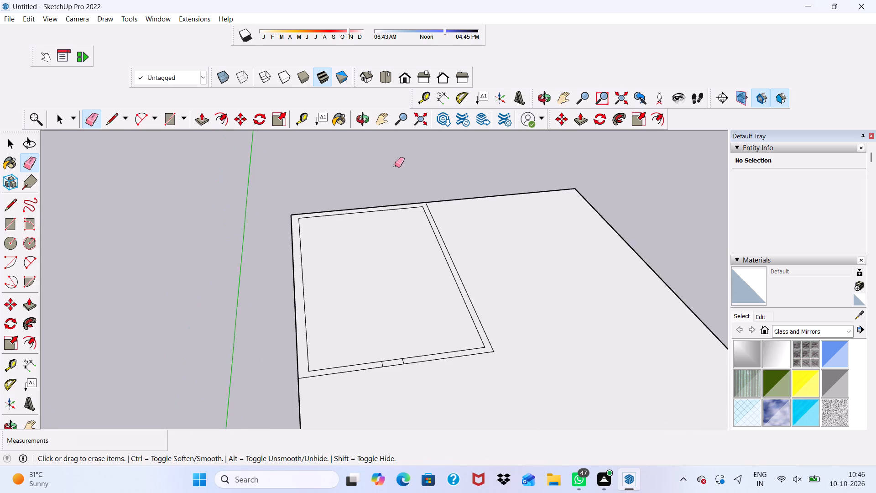
{"action": "scroll", "coordinate": [401, 181], "scroll_direction": "down", "scroll_amount": 5}
{"action": "scroll", "coordinate": [447, 349], "scroll_direction": "up", "scroll_amount": 7}
{"action": "scroll", "coordinate": [384, 304], "scroll_direction": "up", "scroll_amount": 5}
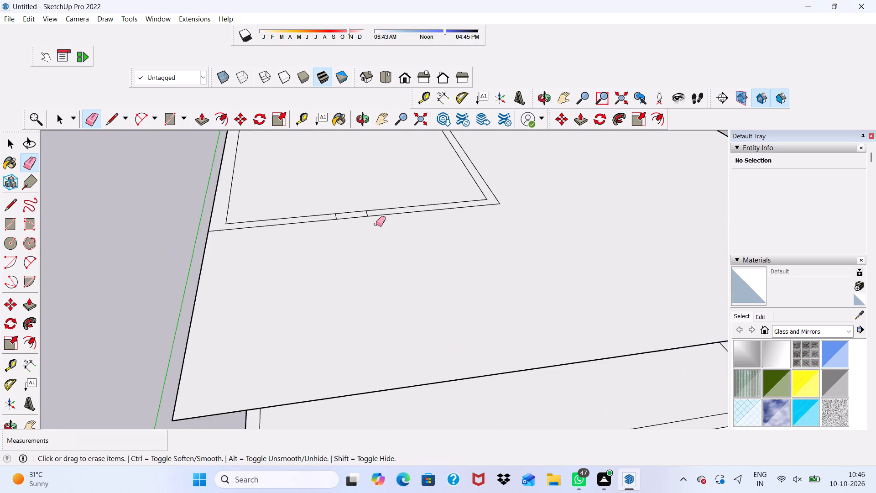
{"action": "scroll", "coordinate": [376, 224], "scroll_direction": "up", "scroll_amount": 9}
{"action": "left_click_drag", "start_coordinate": [356, 199], "coordinate": [363, 197]}
{"action": "left_click", "coordinate": [364, 196]}
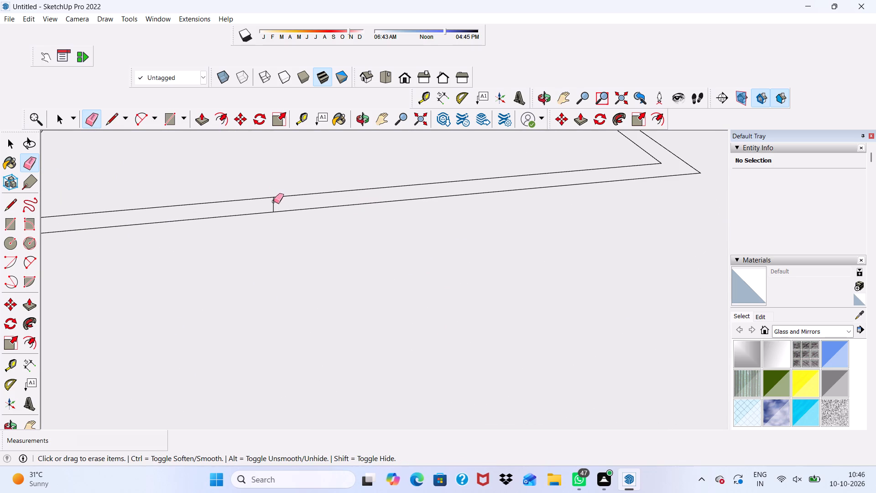
{"action": "left_click_drag", "start_coordinate": [274, 201], "coordinate": [281, 205]}
{"action": "scroll", "coordinate": [257, 222], "scroll_direction": "down", "scroll_amount": 15}
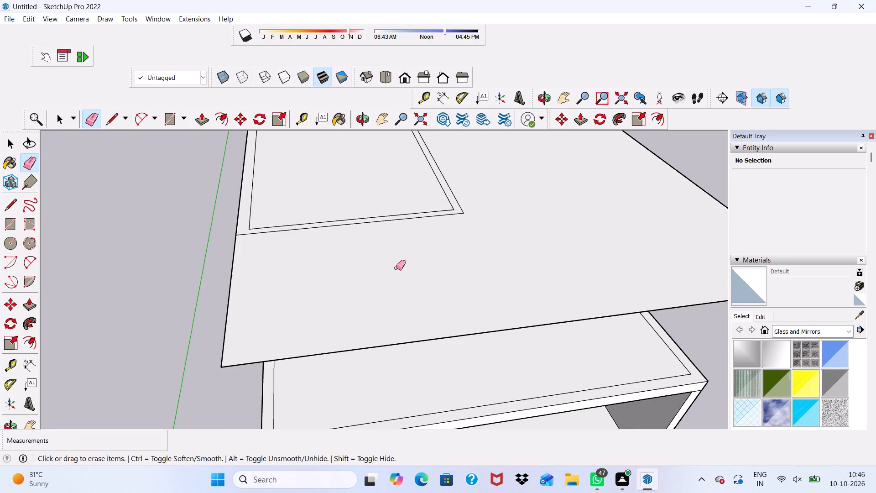
Push/Pull the L-shaped roof face around the smaller upper room up 1'.
{"action": "key", "text": "space"}
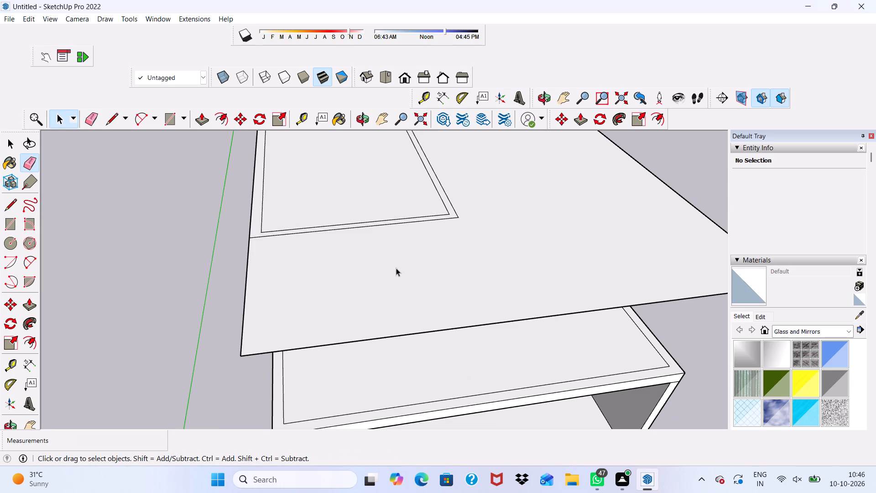
{"action": "scroll", "coordinate": [360, 473], "scroll_direction": "down", "scroll_amount": 6}
{"action": "middle_click_drag", "start_coordinate": [391, 492], "coordinate": [379, 414]}
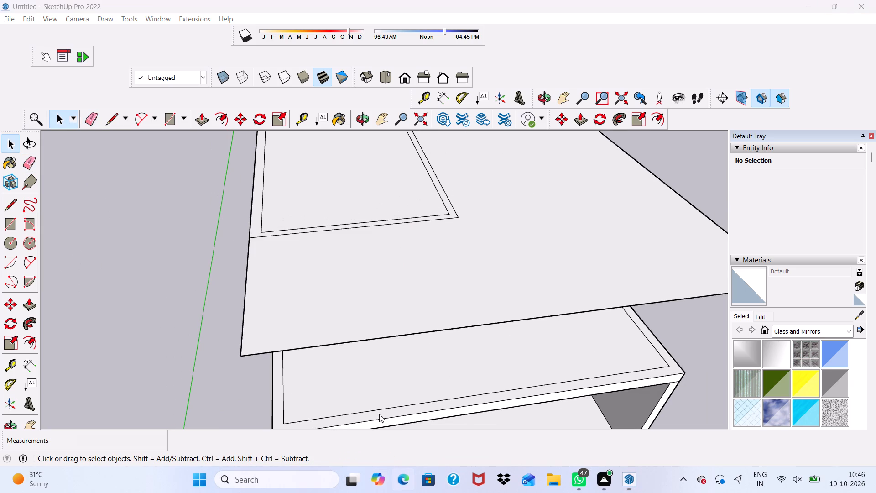
{"action": "middle_click_drag", "start_coordinate": [379, 414], "coordinate": [285, 261]}
{"action": "scroll", "coordinate": [301, 296], "scroll_direction": "down", "scroll_amount": 6}
{"action": "scroll", "coordinate": [292, 228], "scroll_direction": "up", "scroll_amount": 1}
{"action": "scroll", "coordinate": [293, 288], "scroll_direction": "down", "scroll_amount": 4}
{"action": "middle_click_drag", "start_coordinate": [366, 337], "coordinate": [330, 239]}
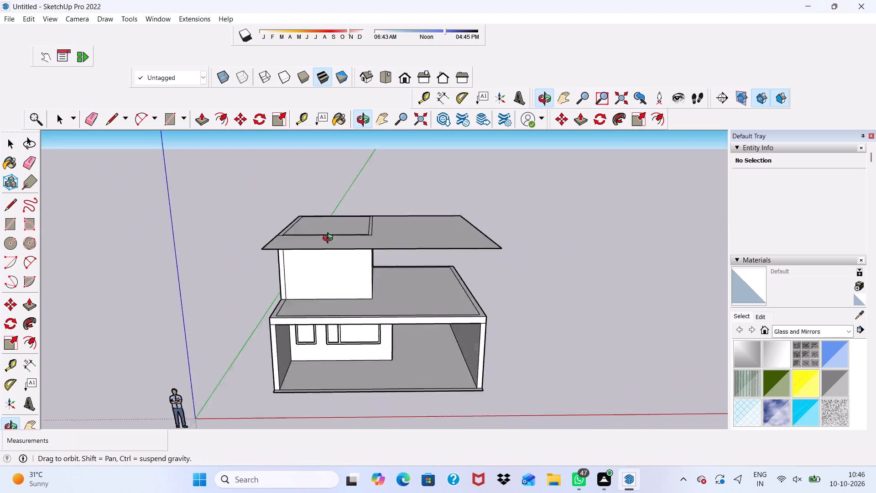
{"action": "middle_click_drag", "start_coordinate": [330, 239], "coordinate": [509, 304]}
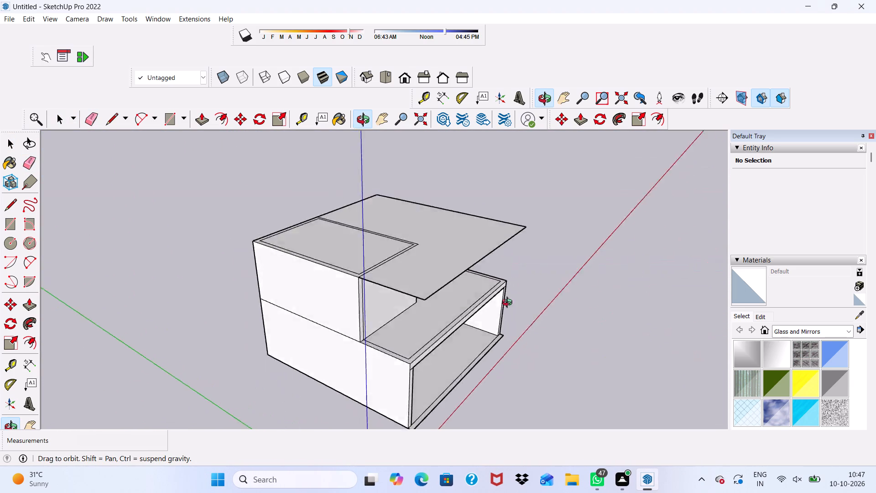
{"action": "middle_click_drag", "start_coordinate": [509, 304], "coordinate": [366, 353]}
{"action": "left_click", "coordinate": [318, 302]}
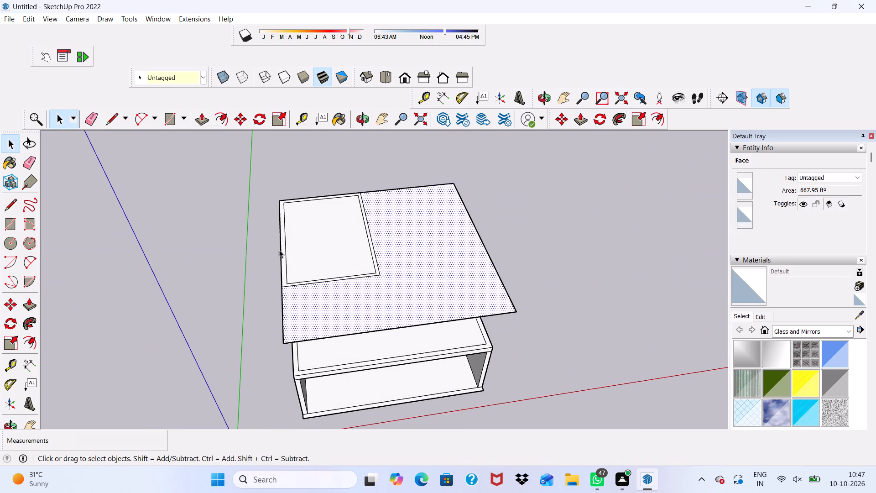
{"action": "scroll", "coordinate": [399, 209], "scroll_direction": "up", "scroll_amount": 4}
{"action": "scroll", "coordinate": [370, 209], "scroll_direction": "down", "scroll_amount": 5}
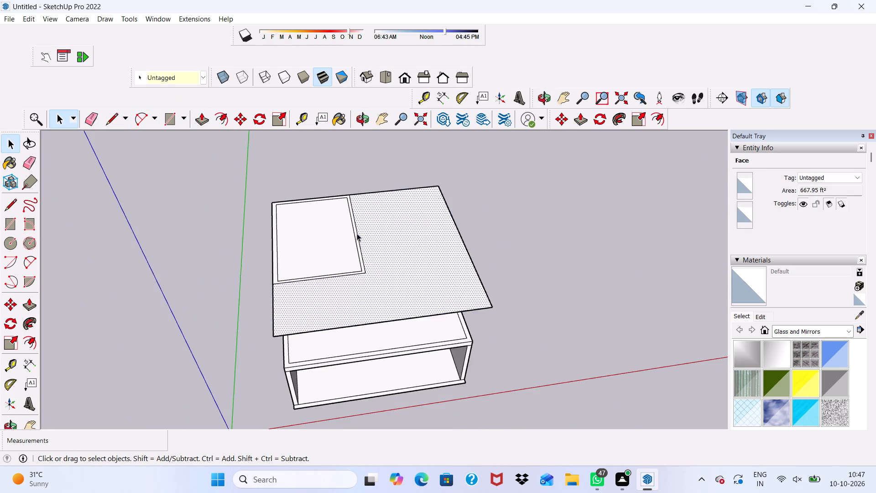
{"action": "middle_click_drag", "start_coordinate": [349, 240], "coordinate": [98, 239]}
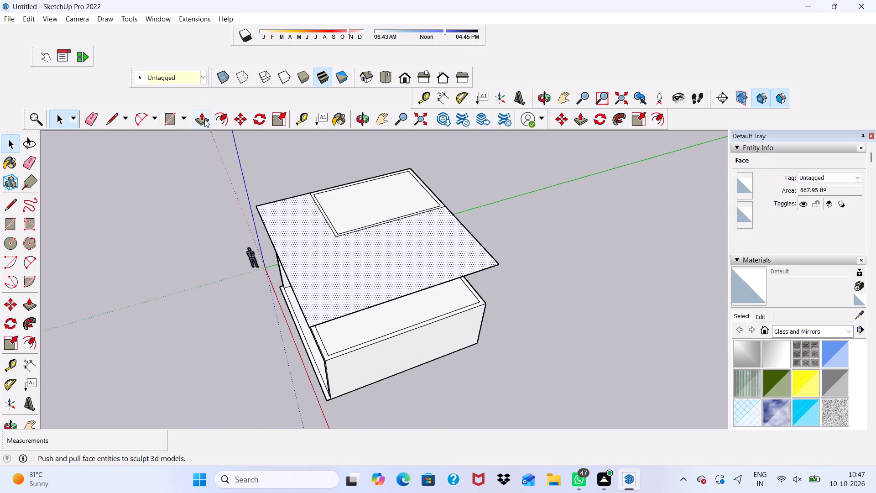
{"action": "left_click_drag", "start_coordinate": [201, 119], "coordinate": [200, 132]}
{"action": "left_click", "coordinate": [204, 116]}
{"action": "left_click", "coordinate": [318, 251]}
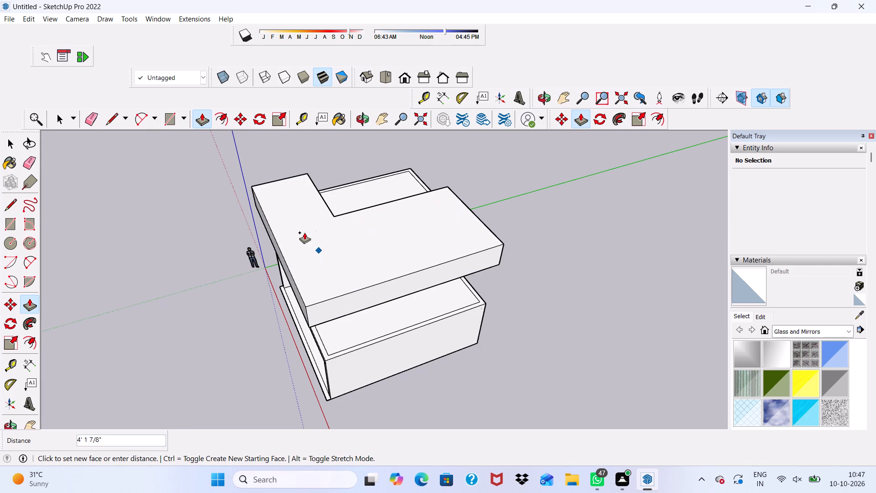
{"action": "type", "text": "1'"}
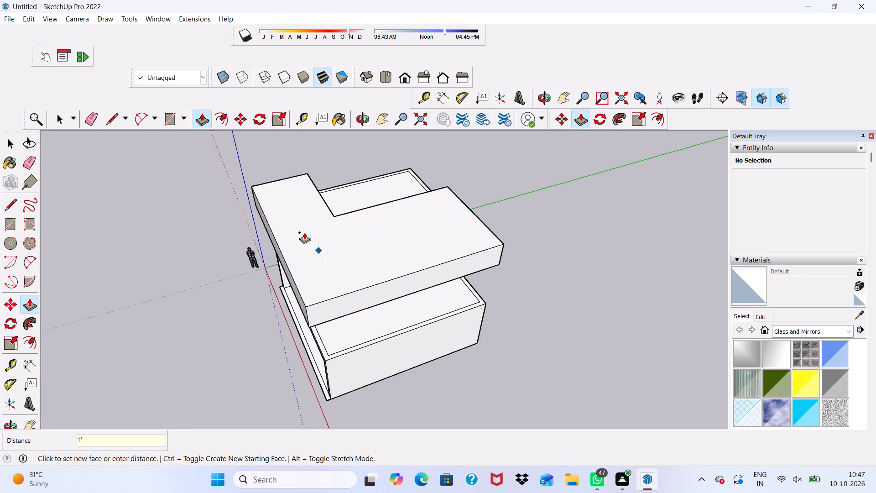
{"action": "key", "text": "Return"}
Push/Pull the raised slab's inner face at the room's front edge 20' 11 1/16" across the room to its back wall.
{"action": "scroll", "coordinate": [314, 278], "scroll_direction": "down", "scroll_amount": 5}
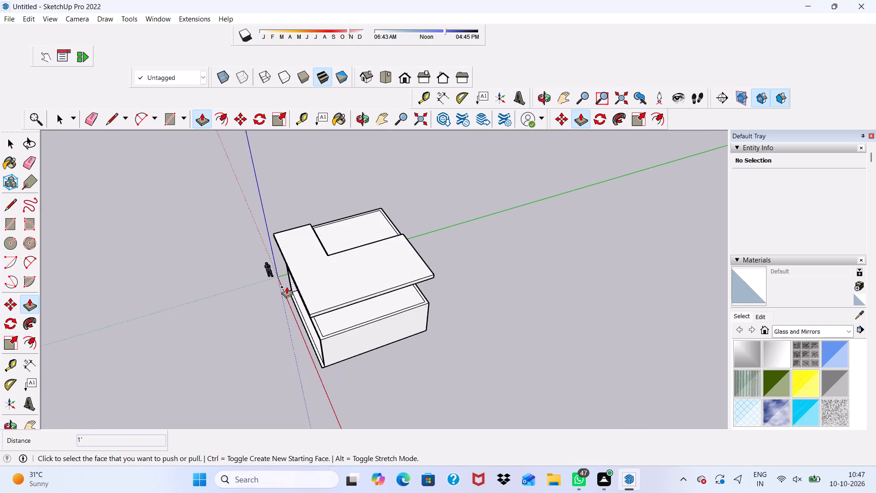
{"action": "scroll", "coordinate": [290, 292], "scroll_direction": "down", "scroll_amount": 1}
{"action": "middle_click_drag", "start_coordinate": [290, 292], "coordinate": [669, 262]}
{"action": "scroll", "coordinate": [564, 327], "scroll_direction": "up", "scroll_amount": 3}
{"action": "scroll", "coordinate": [334, 260], "scroll_direction": "up", "scroll_amount": 8}
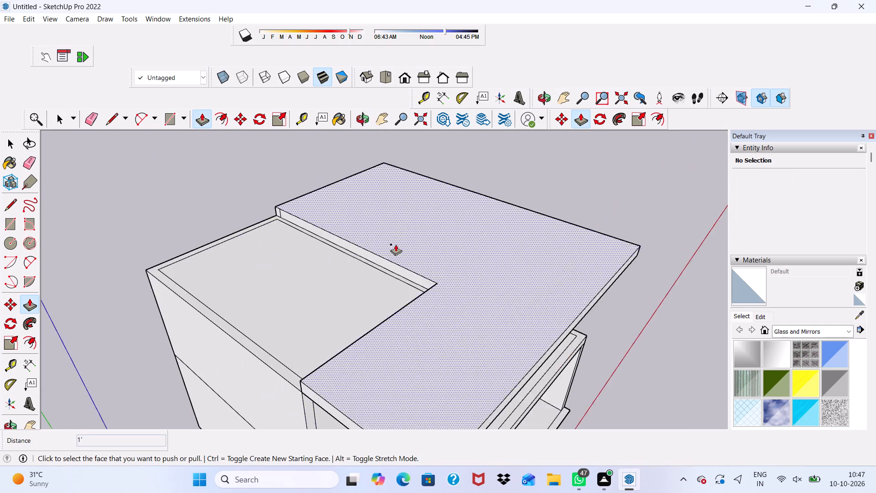
{"action": "scroll", "coordinate": [396, 244], "scroll_direction": "up", "scroll_amount": 6}
{"action": "scroll", "coordinate": [374, 253], "scroll_direction": "down", "scroll_amount": 7}
{"action": "middle_click_drag", "start_coordinate": [339, 265], "coordinate": [410, 281]}
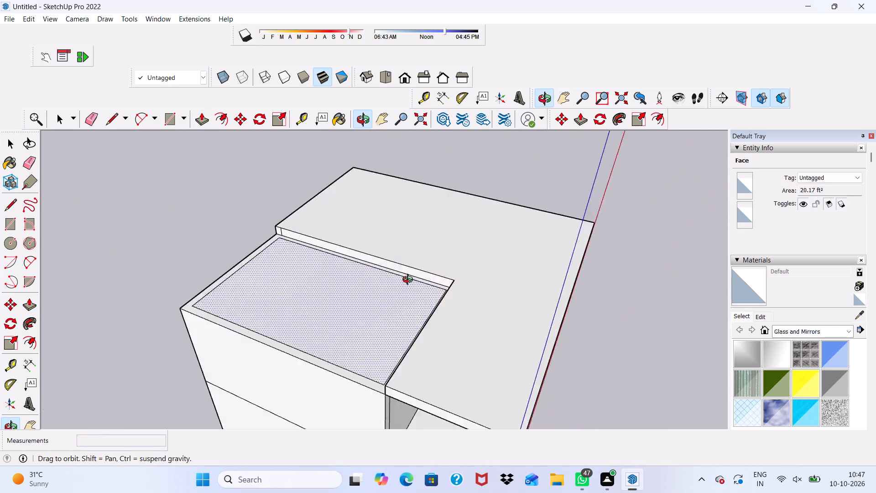
{"action": "middle_click_drag", "start_coordinate": [410, 281], "coordinate": [545, 244]}
{"action": "scroll", "coordinate": [498, 280], "scroll_direction": "up", "scroll_amount": 5}
{"action": "left_click", "coordinate": [563, 266]}
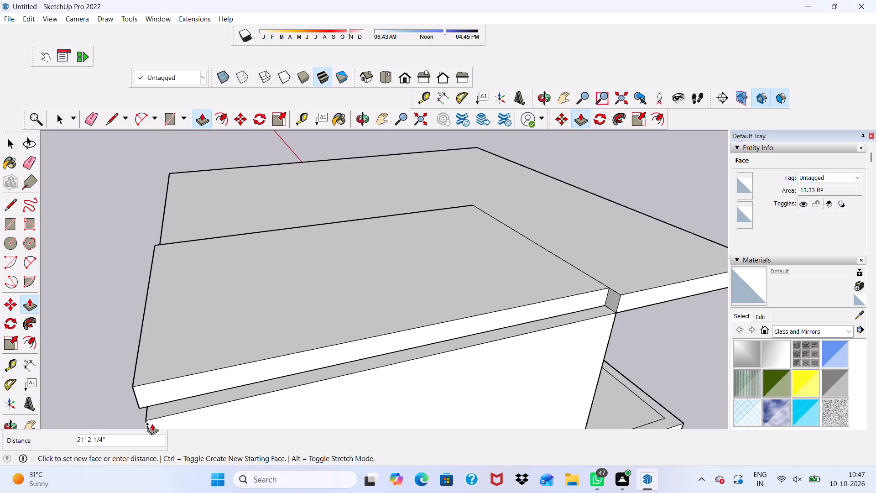
{"action": "scroll", "coordinate": [160, 417], "scroll_direction": "down", "scroll_amount": 1}
{"action": "middle_click_drag", "start_coordinate": [160, 415], "coordinate": [375, 330]}
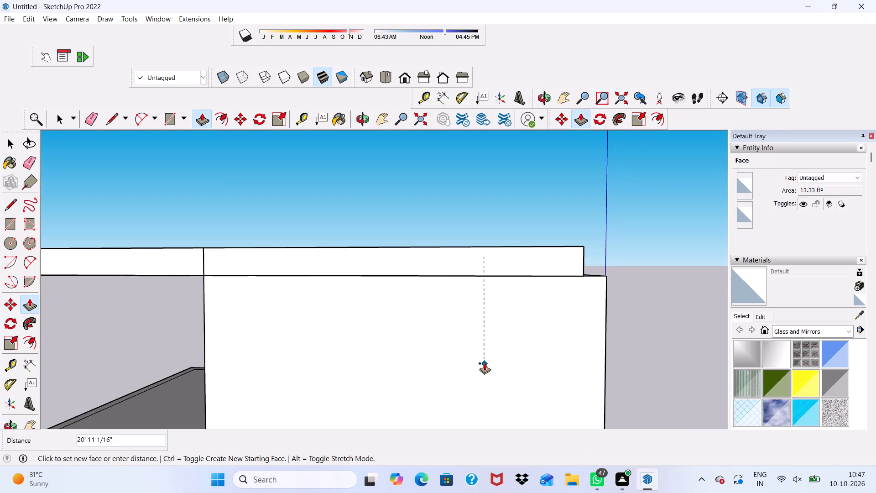
{"action": "left_click", "coordinate": [488, 359]}
Push/Pull the extended slab's long side face 9" outward, flush with the upper room's outer side wall.
{"action": "middle_click_drag", "start_coordinate": [493, 333], "coordinate": [214, 380]}
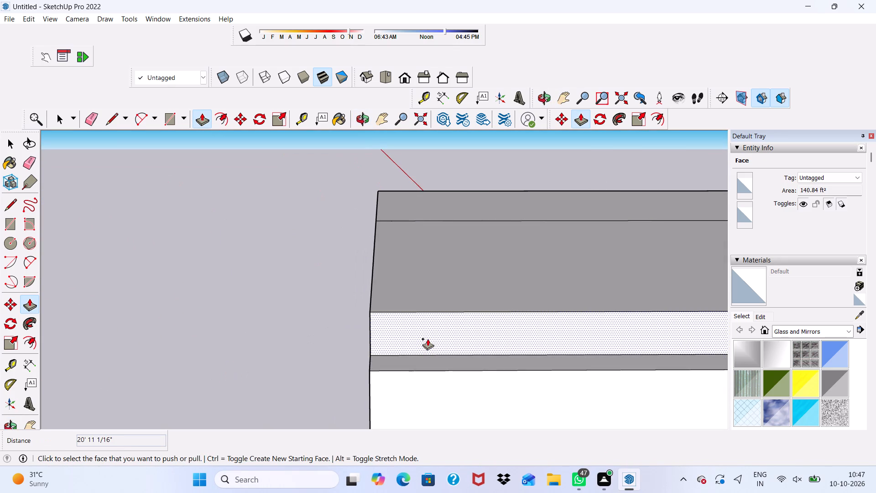
{"action": "left_click", "coordinate": [428, 338]}
{"action": "scroll", "coordinate": [395, 376], "scroll_direction": "down", "scroll_amount": 2}
{"action": "middle_click_drag", "start_coordinate": [394, 375], "coordinate": [379, 245]}
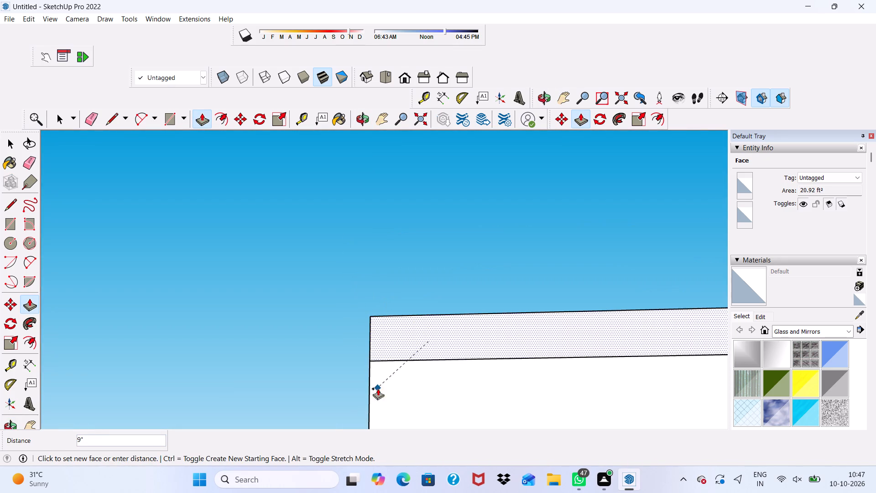
{"action": "double_click", "coordinate": [394, 389]}
Examine the thickened upper roof slab and its overhang above the house from several angles.
{"action": "scroll", "coordinate": [304, 368], "scroll_direction": "down", "scroll_amount": 12}
{"action": "middle_click_drag", "start_coordinate": [451, 335], "coordinate": [440, 436]}
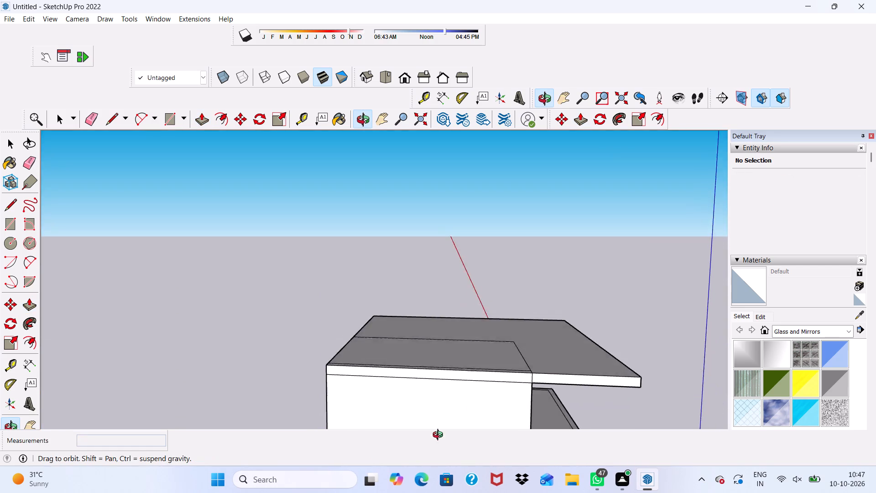
{"action": "middle_click_drag", "start_coordinate": [440, 436], "coordinate": [580, 457]}
{"action": "scroll", "coordinate": [457, 353], "scroll_direction": "up", "scroll_amount": 4}
{"action": "scroll", "coordinate": [418, 348], "scroll_direction": "down", "scroll_amount": 2}
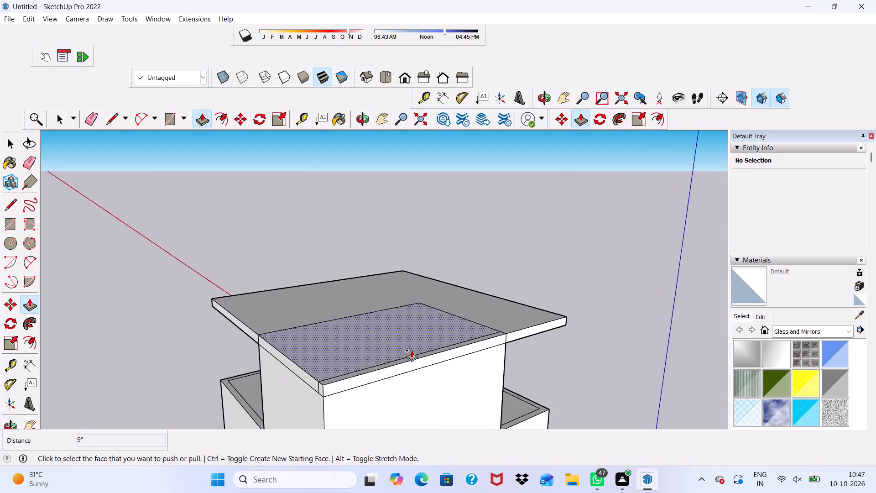
{"action": "scroll", "coordinate": [412, 350], "scroll_direction": "down", "scroll_amount": 2}
{"action": "middle_click_drag", "start_coordinate": [406, 350], "coordinate": [0, 301]}
{"action": "scroll", "coordinate": [0, 309], "scroll_direction": "down", "scroll_amount": 1}
{"action": "scroll", "coordinate": [446, 323], "scroll_direction": "up", "scroll_amount": 1}
{"action": "scroll", "coordinate": [428, 299], "scroll_direction": "down", "scroll_amount": 4}
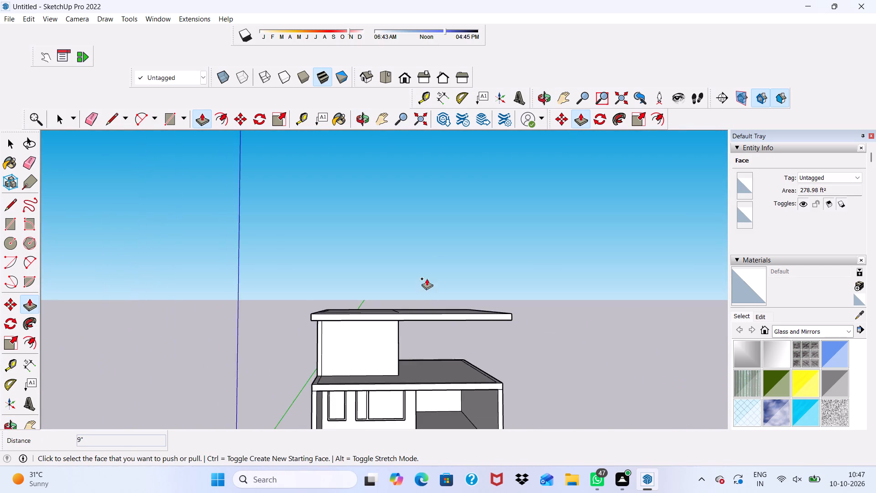
{"action": "scroll", "coordinate": [427, 278], "scroll_direction": "down", "scroll_amount": 4}
{"action": "middle_click_drag", "start_coordinate": [419, 322], "coordinate": [283, 335]}
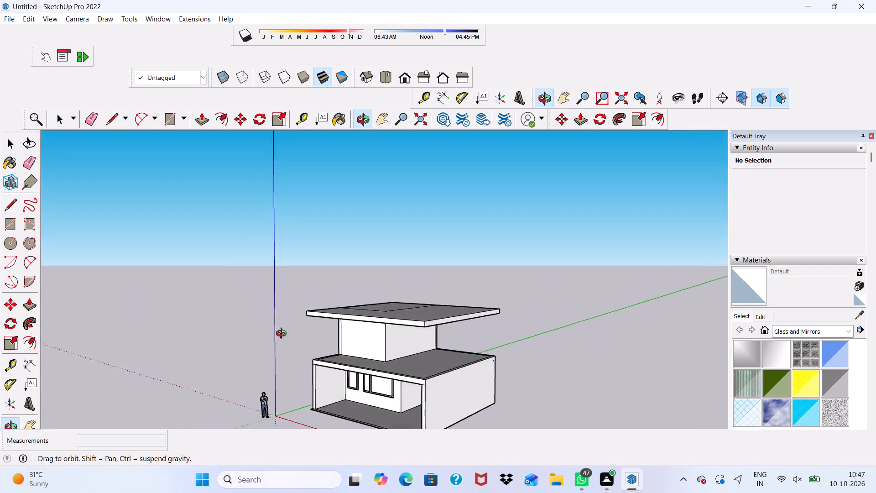
{"action": "middle_click_drag", "start_coordinate": [283, 335], "coordinate": [451, 407]}
{"action": "scroll", "coordinate": [341, 307], "scroll_direction": "up", "scroll_amount": 9}
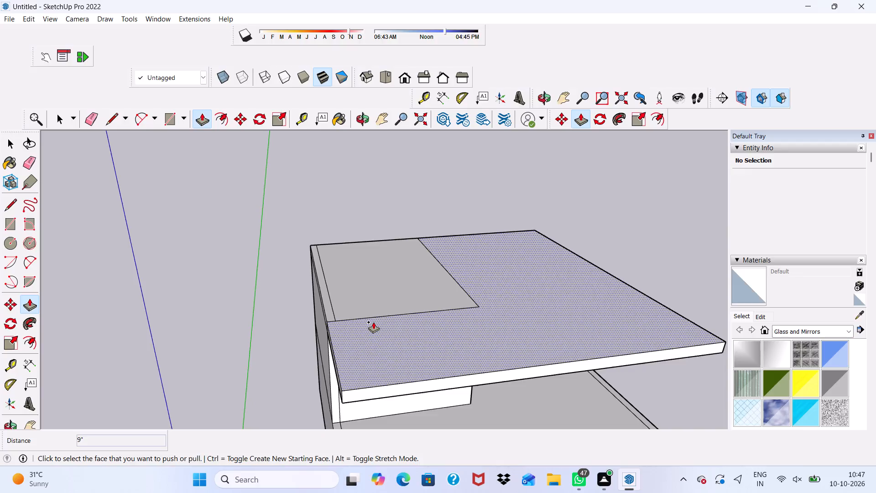
Draw a 9" line extending the terrace's inner border to the front slab edge, at the corner away from the upper room.
{"action": "scroll", "coordinate": [301, 353], "scroll_direction": "down", "scroll_amount": 10}
{"action": "middle_click_drag", "start_coordinate": [432, 373], "coordinate": [385, 267]}
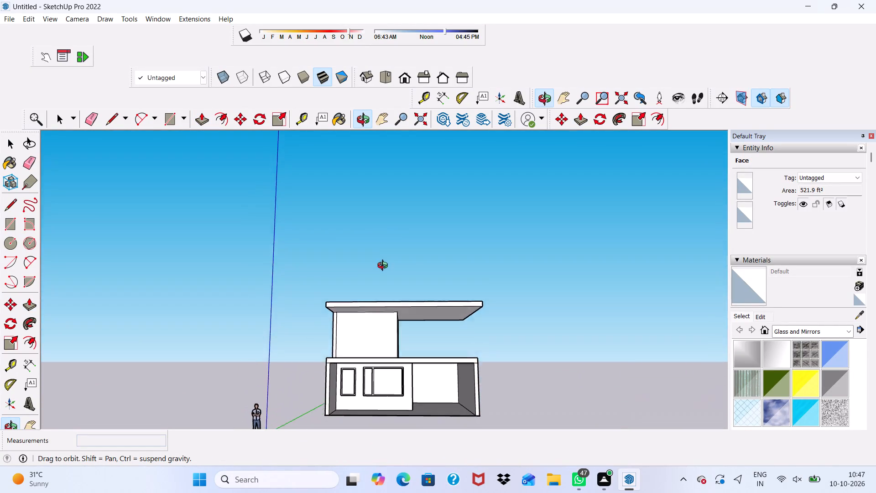
{"action": "middle_click_drag", "start_coordinate": [385, 267], "coordinate": [391, 292]}
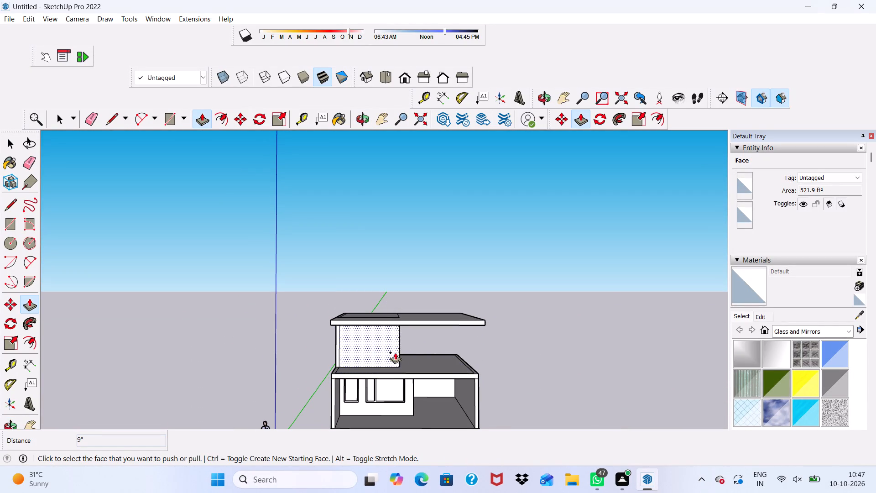
{"action": "scroll", "coordinate": [507, 362], "scroll_direction": "up", "scroll_amount": 4}
{"action": "scroll", "coordinate": [449, 370], "scroll_direction": "up", "scroll_amount": 14}
{"action": "scroll", "coordinate": [453, 372], "scroll_direction": "down", "scroll_amount": 5}
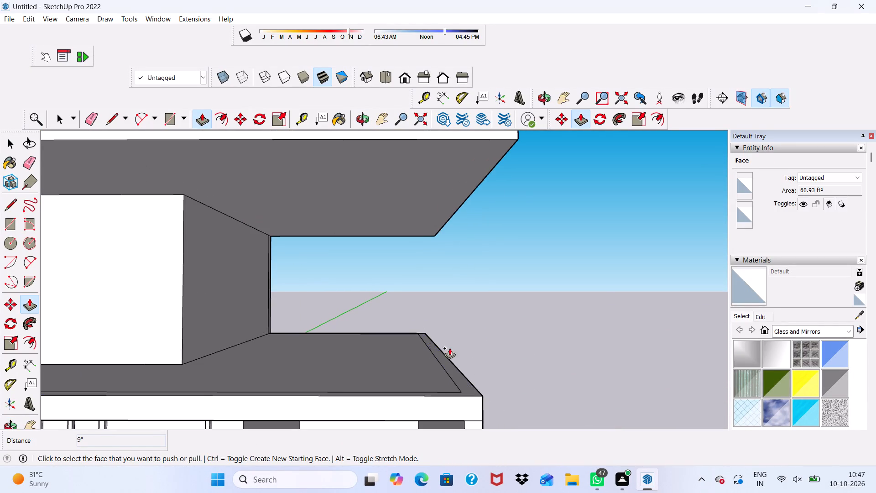
{"action": "scroll", "coordinate": [258, 245], "scroll_direction": "down", "scroll_amount": 4}
{"action": "left_click", "coordinate": [110, 113]}
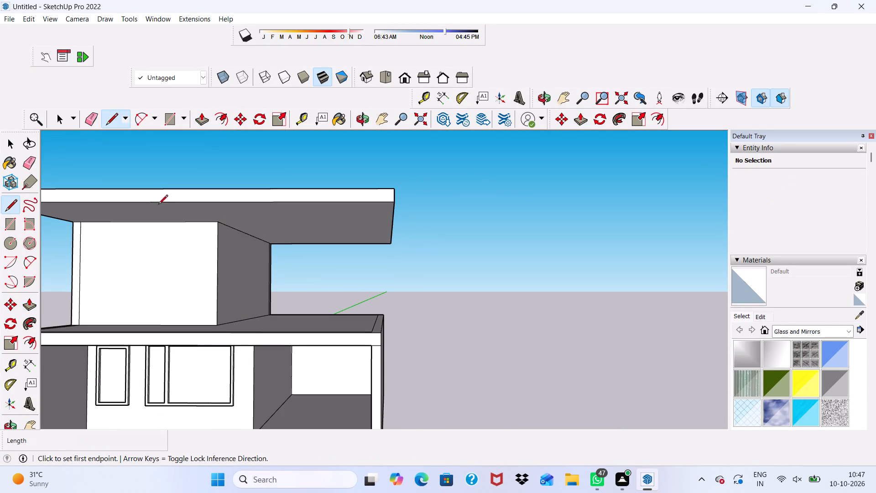
{"action": "scroll", "coordinate": [313, 314], "scroll_direction": "up", "scroll_amount": 7}
{"action": "middle_click_drag", "start_coordinate": [434, 333], "coordinate": [397, 388]}
{"action": "scroll", "coordinate": [397, 388], "scroll_direction": "up", "scroll_amount": 2}
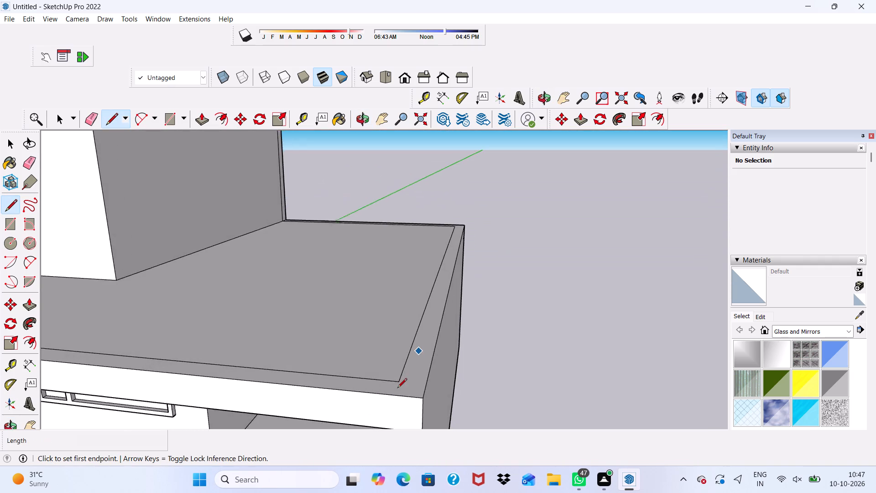
{"action": "scroll", "coordinate": [397, 388], "scroll_direction": "up", "scroll_amount": 1}
{"action": "left_click", "coordinate": [399, 380]}
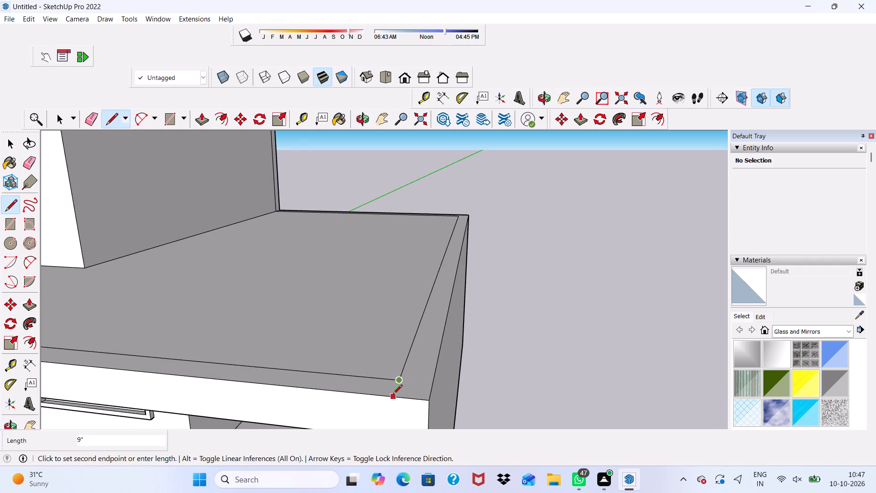
{"action": "left_click", "coordinate": [394, 398]}
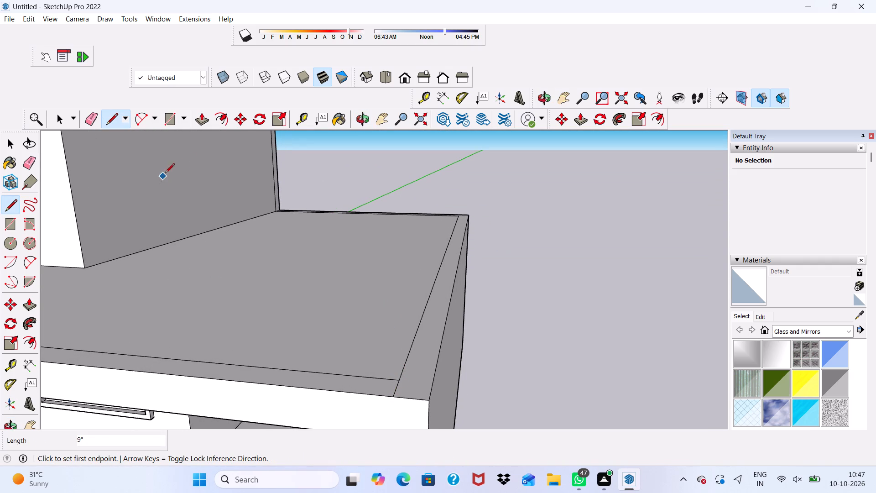
Push/Pull the separated side border strip up 10' 7 11/16" to the upper roof, forming the terrace's side wall.
{"action": "left_click", "coordinate": [199, 122]}
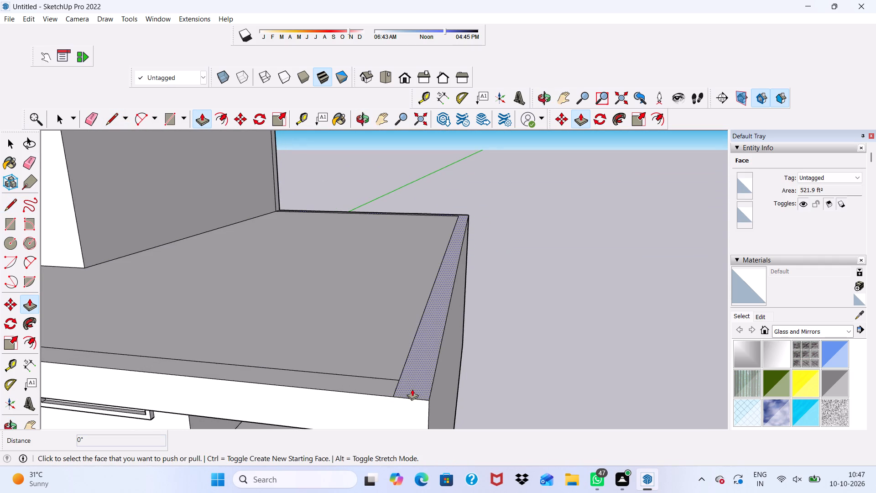
{"action": "left_click", "coordinate": [416, 390]}
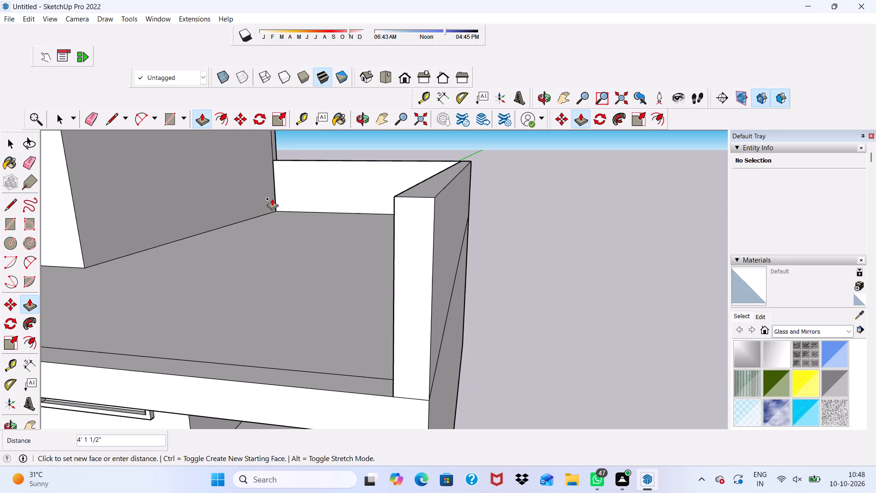
{"action": "scroll", "coordinate": [240, 263], "scroll_direction": "down", "scroll_amount": 4}
{"action": "scroll", "coordinate": [262, 306], "scroll_direction": "down", "scroll_amount": 3}
{"action": "scroll", "coordinate": [262, 117], "scroll_direction": "down", "scroll_amount": 3}
{"action": "scroll", "coordinate": [307, 117], "scroll_direction": "up", "scroll_amount": 5}
{"action": "scroll", "coordinate": [301, 127], "scroll_direction": "down", "scroll_amount": 13}
{"action": "scroll", "coordinate": [311, 138], "scroll_direction": "up", "scroll_amount": 5}
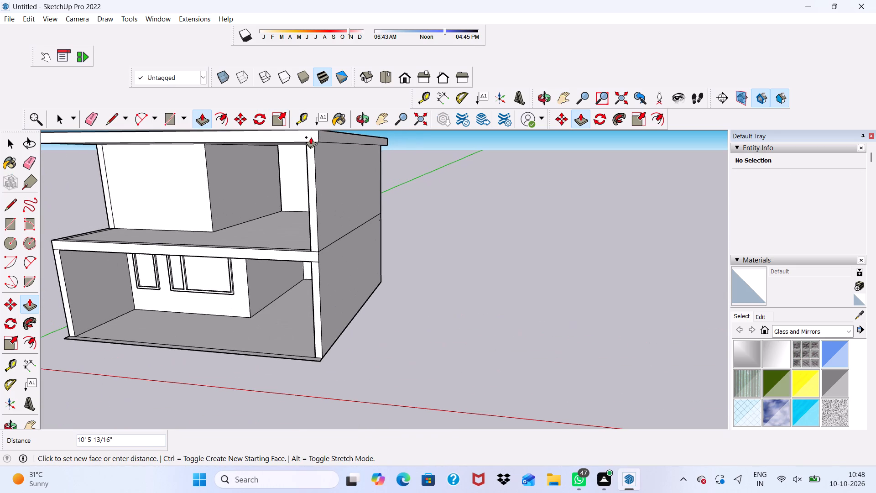
{"action": "left_click", "coordinate": [311, 135]}
{"action": "scroll", "coordinate": [311, 153], "scroll_direction": "down", "scroll_amount": 9}
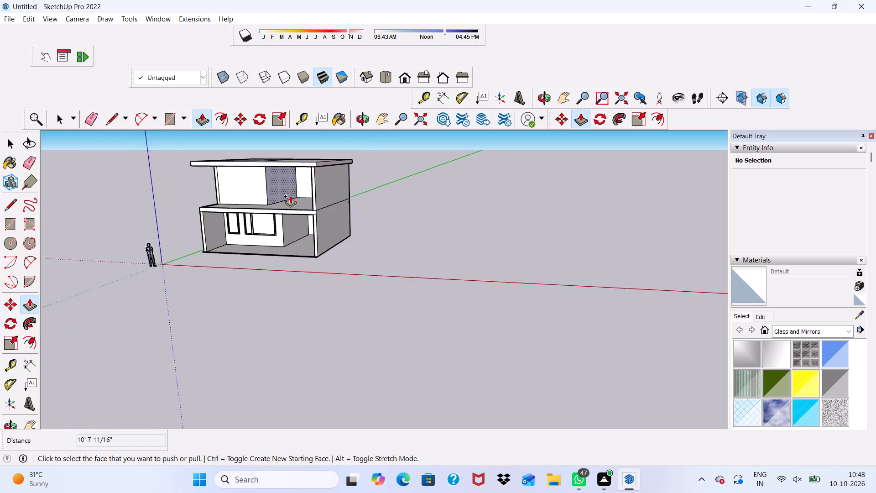
Draw a 9" line from the terrace's inner border corner to the front slab edge on the upper room's side.
{"action": "scroll", "coordinate": [290, 196], "scroll_direction": "down", "scroll_amount": 2}
{"action": "middle_click_drag", "start_coordinate": [251, 216], "coordinate": [497, 270]}
{"action": "scroll", "coordinate": [473, 294], "scroll_direction": "up", "scroll_amount": 5}
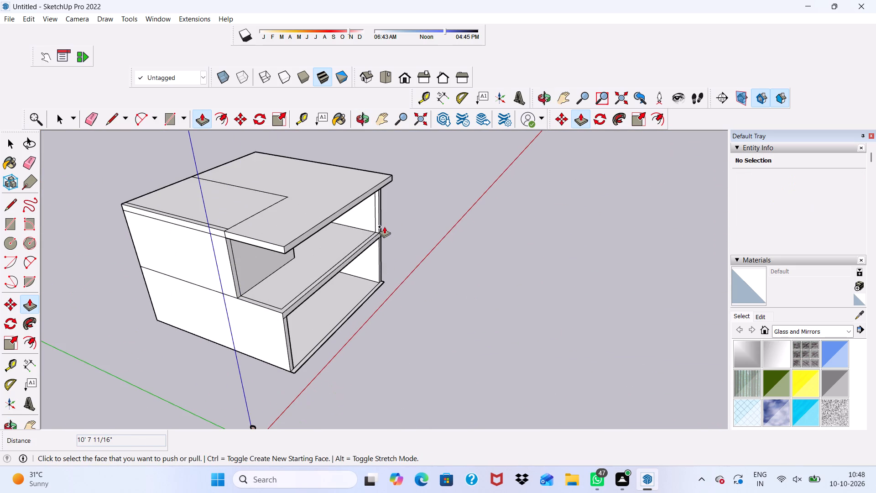
{"action": "scroll", "coordinate": [386, 231], "scroll_direction": "down", "scroll_amount": 1}
{"action": "scroll", "coordinate": [255, 319], "scroll_direction": "up", "scroll_amount": 11}
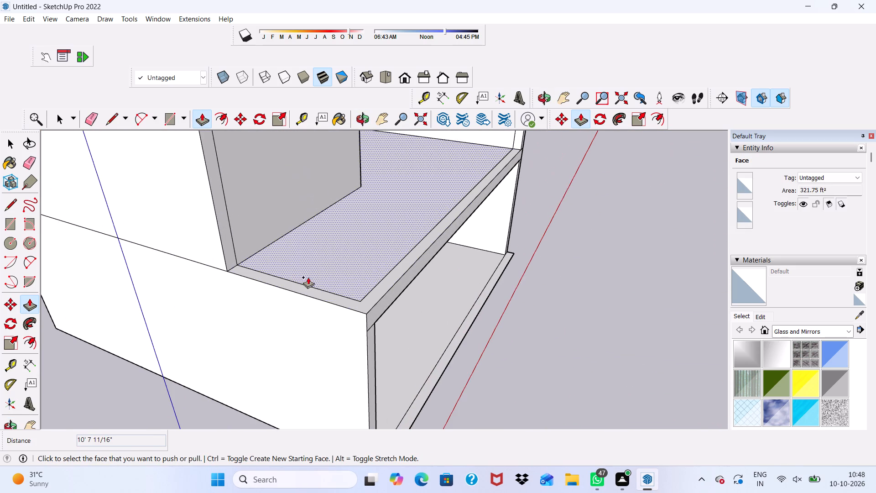
{"action": "left_click", "coordinate": [111, 115]}
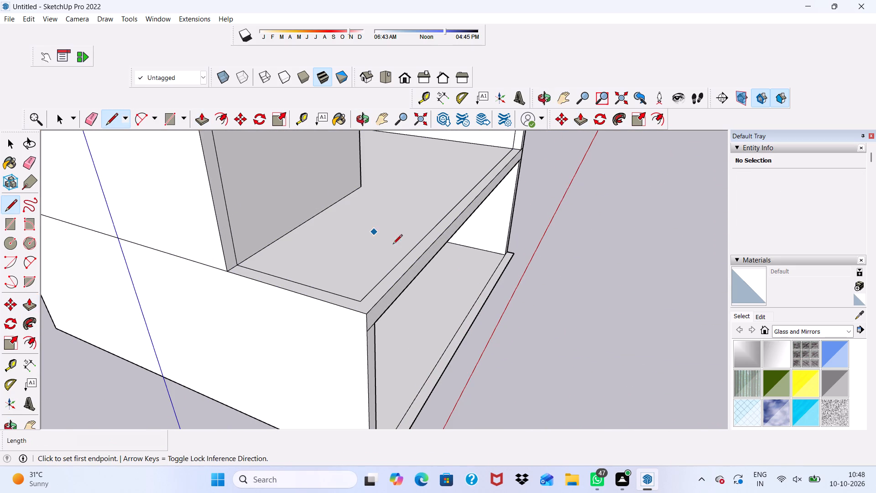
{"action": "scroll", "coordinate": [385, 282], "scroll_direction": "up", "scroll_amount": 5}
{"action": "scroll", "coordinate": [384, 298], "scroll_direction": "down", "scroll_amount": 1}
{"action": "scroll", "coordinate": [368, 306], "scroll_direction": "up", "scroll_amount": 4}
{"action": "left_click", "coordinate": [333, 314]}
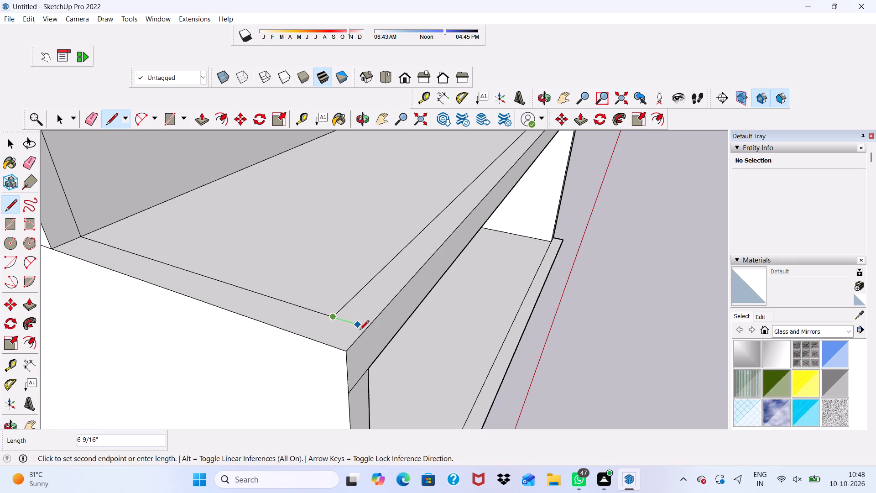
{"action": "left_click", "coordinate": [366, 331]}
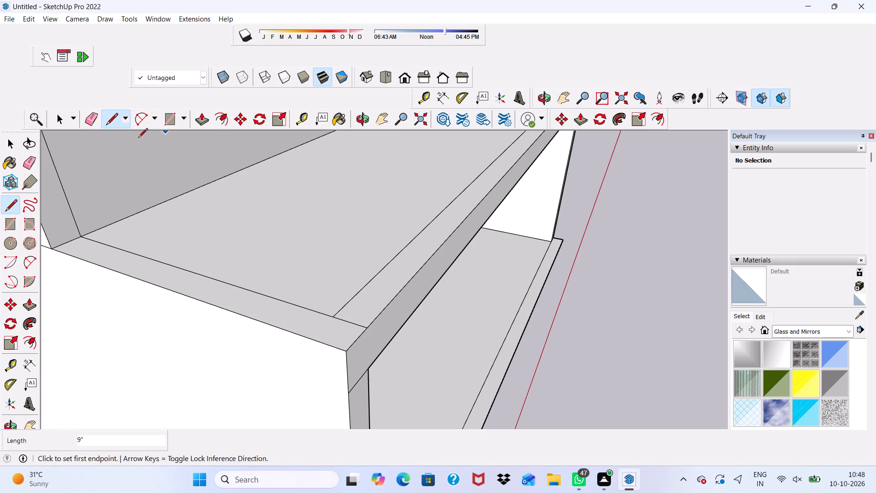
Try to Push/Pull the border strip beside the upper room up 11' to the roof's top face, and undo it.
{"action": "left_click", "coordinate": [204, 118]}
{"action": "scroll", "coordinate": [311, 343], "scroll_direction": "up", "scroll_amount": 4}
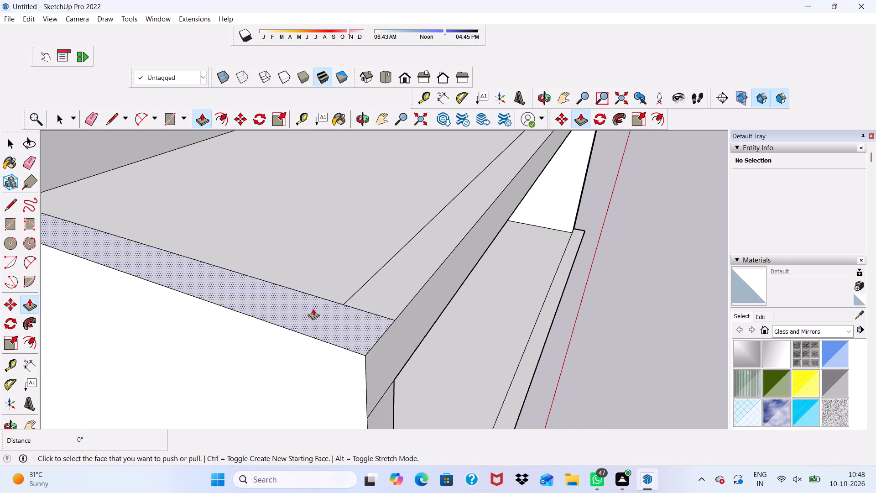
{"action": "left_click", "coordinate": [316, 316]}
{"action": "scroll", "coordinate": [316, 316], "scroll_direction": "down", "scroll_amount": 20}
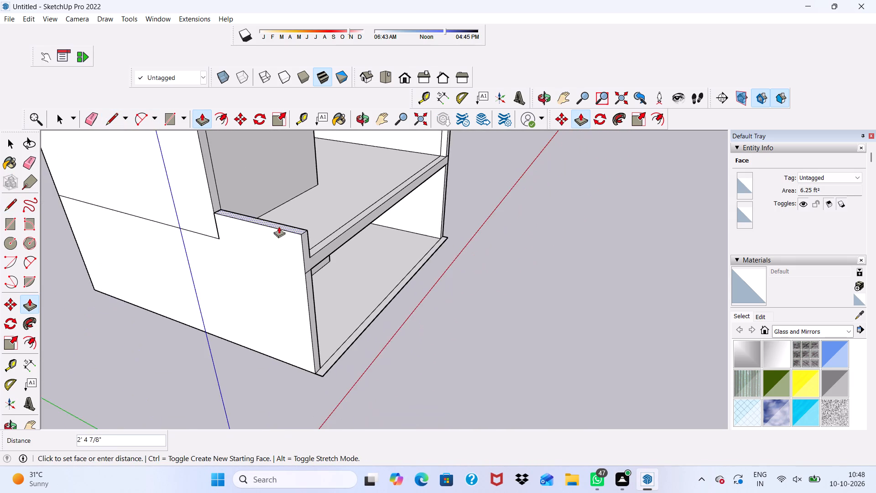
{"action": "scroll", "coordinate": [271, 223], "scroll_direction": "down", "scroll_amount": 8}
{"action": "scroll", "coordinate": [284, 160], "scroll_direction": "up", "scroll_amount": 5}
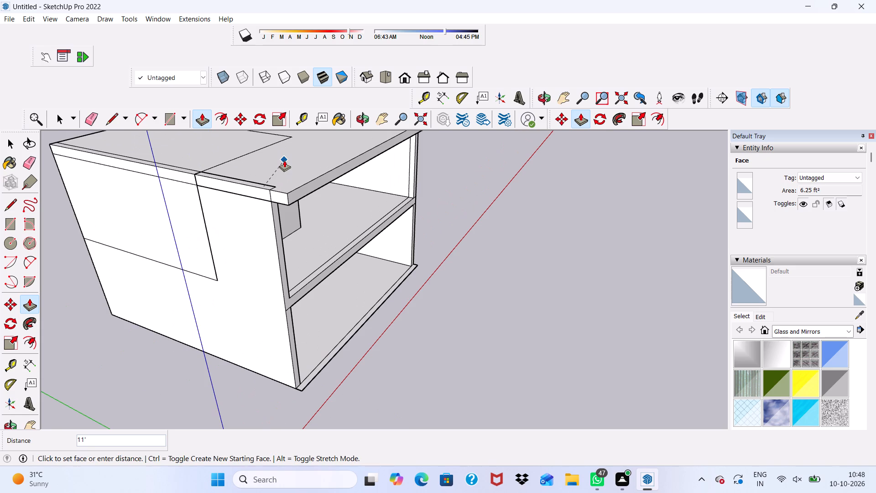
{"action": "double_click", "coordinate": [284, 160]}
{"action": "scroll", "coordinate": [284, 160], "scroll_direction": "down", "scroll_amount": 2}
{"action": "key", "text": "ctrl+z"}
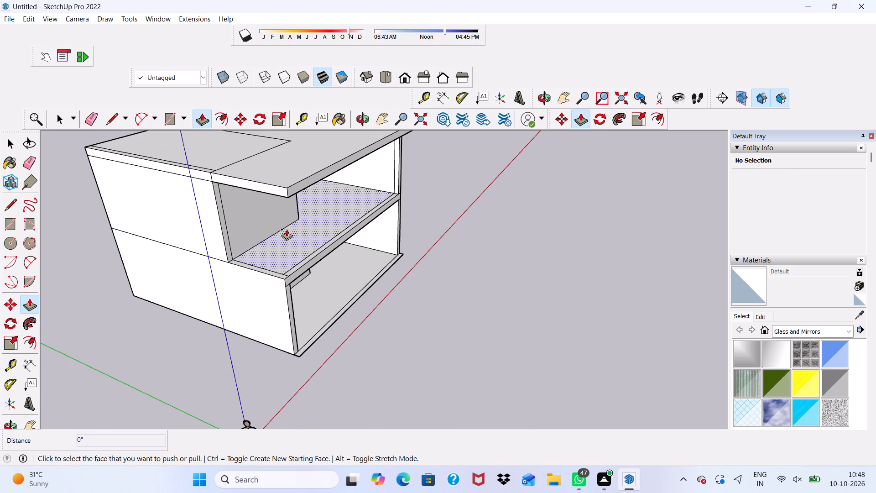
Push/Pull the border strip between the upper room and front edge up 11', level with the roof's top face.
{"action": "scroll", "coordinate": [294, 278], "scroll_direction": "up", "scroll_amount": 16}
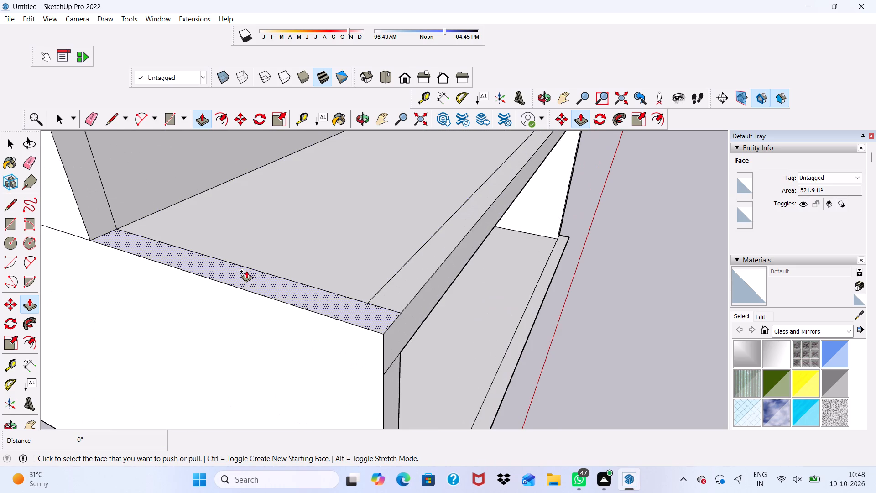
{"action": "left_click", "coordinate": [249, 272]}
{"action": "scroll", "coordinate": [249, 272], "scroll_direction": "down", "scroll_amount": 6}
{"action": "scroll", "coordinate": [209, 245], "scroll_direction": "down", "scroll_amount": 15}
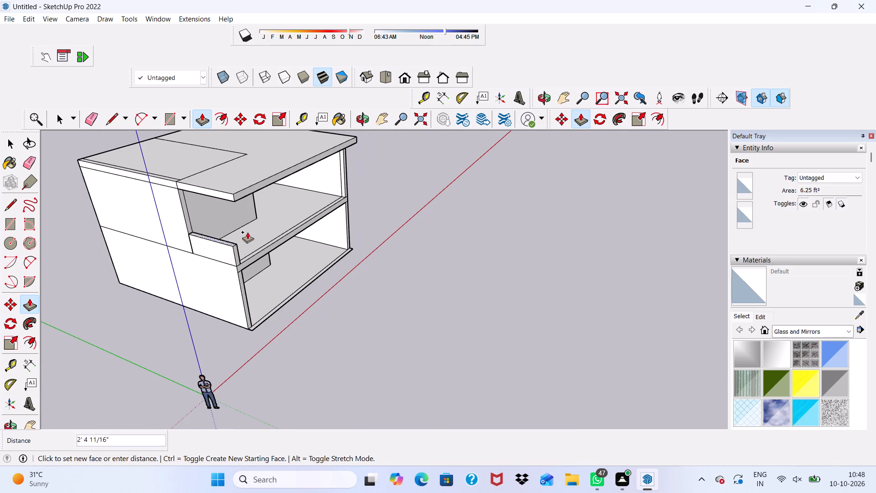
{"action": "scroll", "coordinate": [236, 190], "scroll_direction": "up", "scroll_amount": 9}
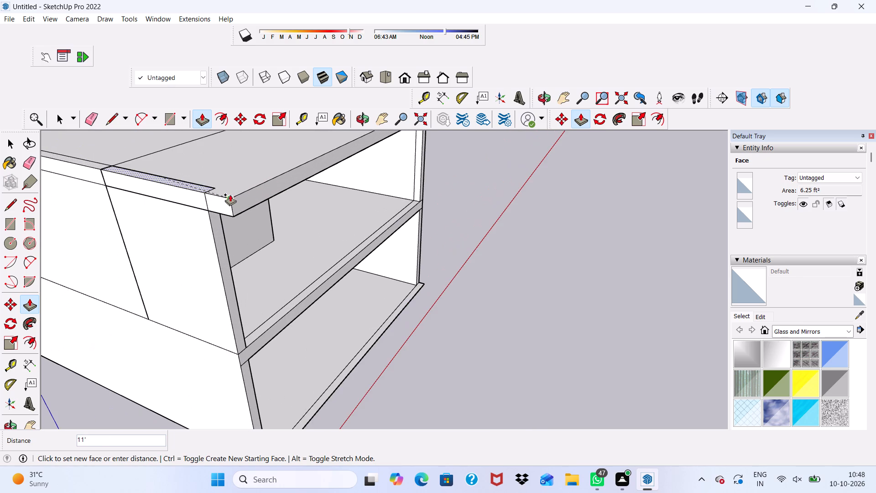
{"action": "scroll", "coordinate": [222, 199], "scroll_direction": "up", "scroll_amount": 4}
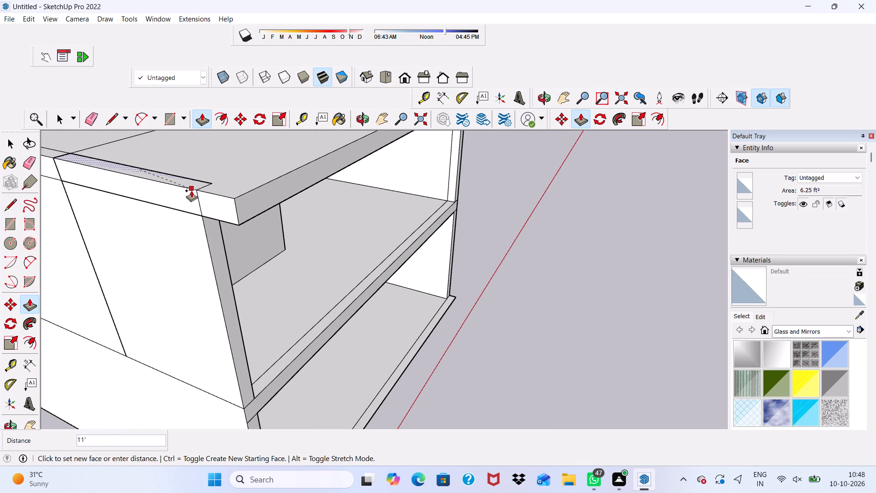
{"action": "double_click", "coordinate": [189, 192]}
Push/Pull the face inside the recess along the roof's side edge by 1'.
{"action": "scroll", "coordinate": [190, 201], "scroll_direction": "down", "scroll_amount": 1}
{"action": "middle_click_drag", "start_coordinate": [190, 201], "coordinate": [133, 297]}
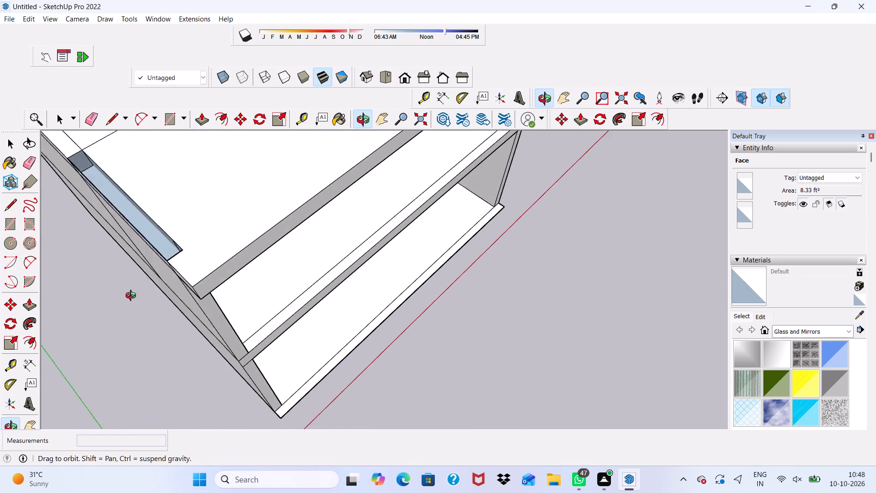
{"action": "middle_click_drag", "start_coordinate": [133, 297], "coordinate": [132, 297]}
{"action": "scroll", "coordinate": [130, 208], "scroll_direction": "up", "scroll_amount": 5}
{"action": "left_click", "coordinate": [131, 203]}
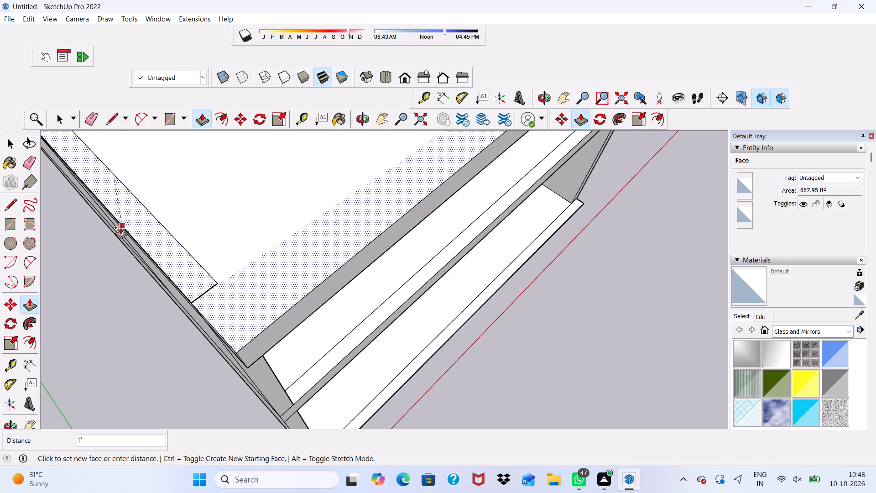
{"action": "left_click", "coordinate": [120, 227]}
Push/Pull the roof recess's long inner face and its remaining corner face 9" outward to the roof's outer side.
{"action": "scroll", "coordinate": [122, 244], "scroll_direction": "down", "scroll_amount": 4}
{"action": "middle_click_drag", "start_coordinate": [130, 262], "coordinate": [284, 243]}
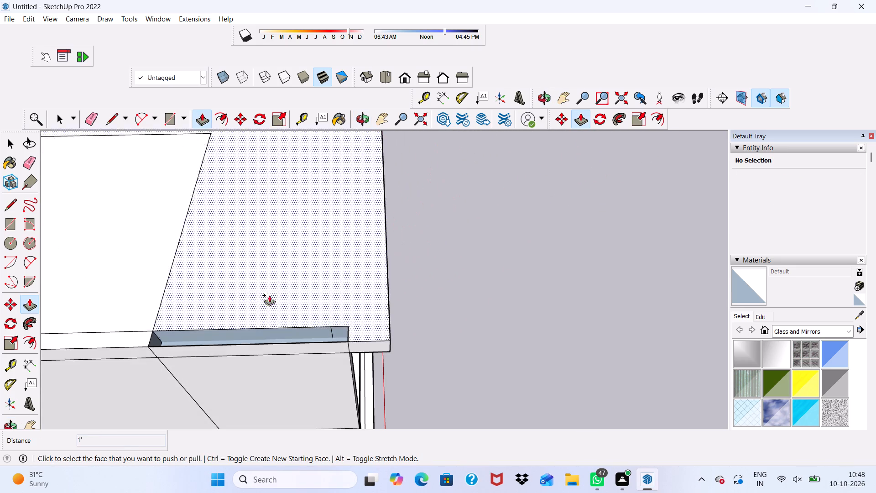
{"action": "scroll", "coordinate": [236, 325], "scroll_direction": "up", "scroll_amount": 6}
{"action": "scroll", "coordinate": [236, 342], "scroll_direction": "down", "scroll_amount": 1}
{"action": "left_click", "coordinate": [236, 342]}
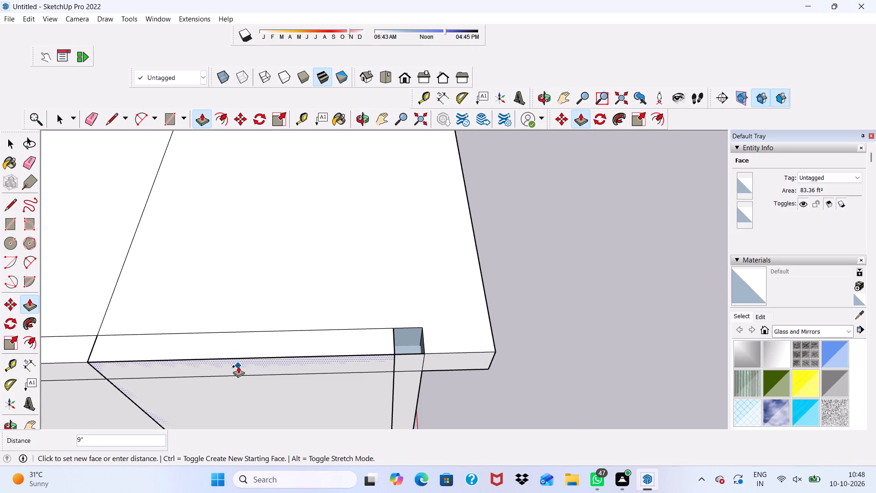
{"action": "left_click", "coordinate": [238, 366]}
{"action": "scroll", "coordinate": [394, 344], "scroll_direction": "up", "scroll_amount": 8}
{"action": "left_click", "coordinate": [406, 327]}
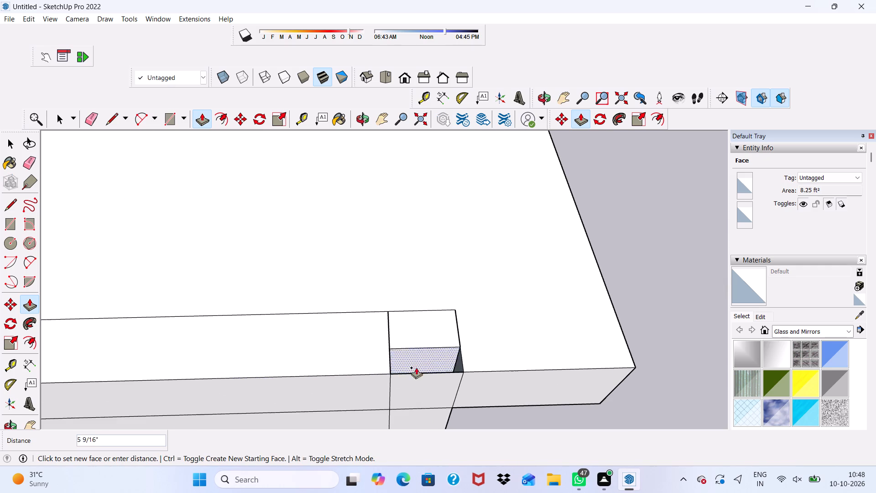
{"action": "left_click", "coordinate": [379, 394]}
{"action": "scroll", "coordinate": [372, 370], "scroll_direction": "down", "scroll_amount": 5}
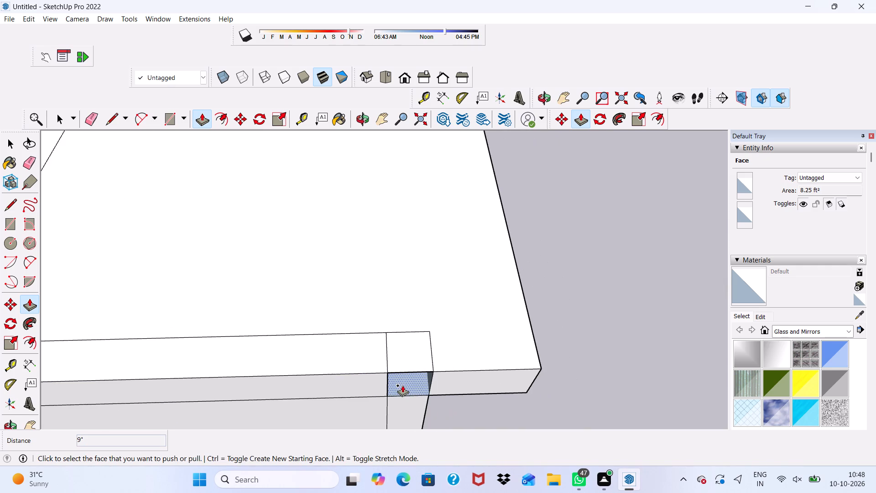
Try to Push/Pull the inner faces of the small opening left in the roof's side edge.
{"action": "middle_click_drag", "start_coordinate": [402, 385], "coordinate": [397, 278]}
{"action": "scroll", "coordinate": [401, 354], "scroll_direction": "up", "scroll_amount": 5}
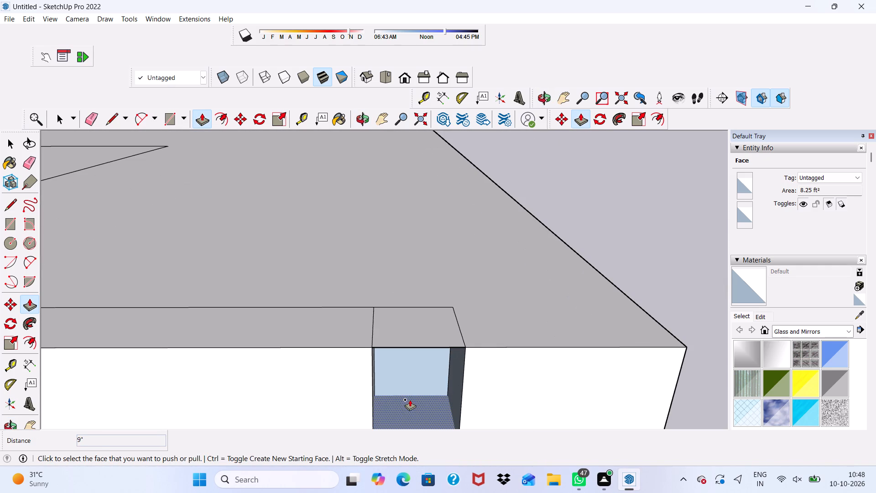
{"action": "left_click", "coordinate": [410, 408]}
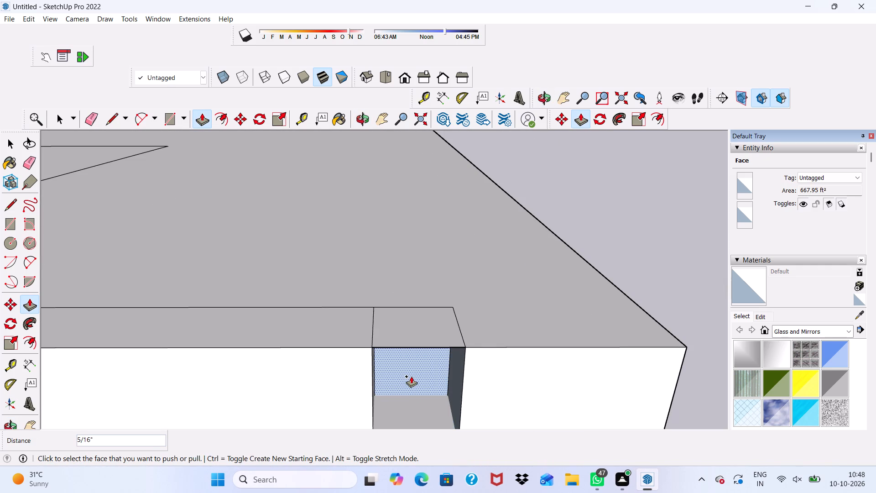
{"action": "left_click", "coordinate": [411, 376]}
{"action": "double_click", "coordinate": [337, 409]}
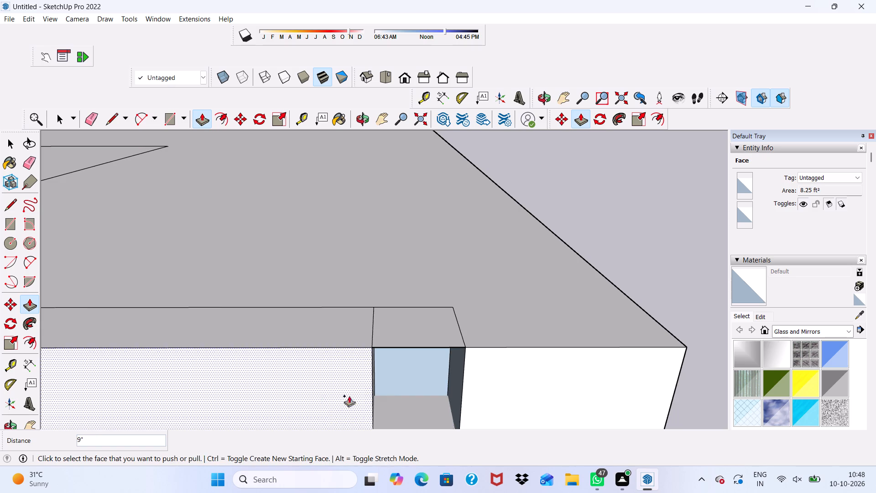
Push/Pull the side face of the small roof-edge opening 1' 2 5/16" across the gap into the adjoining wall.
{"action": "middle_click_drag", "start_coordinate": [430, 384], "coordinate": [508, 351]}
{"action": "scroll", "coordinate": [431, 368], "scroll_direction": "down", "scroll_amount": 1}
{"action": "left_click", "coordinate": [461, 362]}
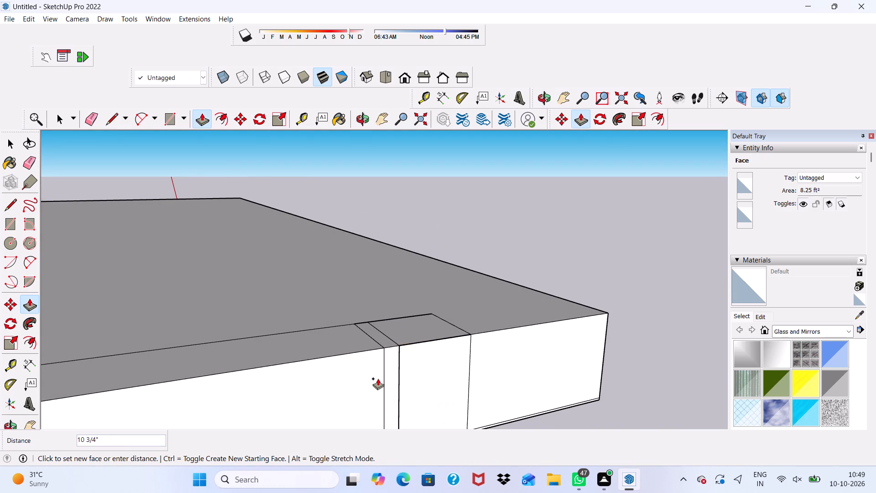
{"action": "left_click", "coordinate": [347, 383]}
{"action": "scroll", "coordinate": [335, 365], "scroll_direction": "down", "scroll_amount": 4}
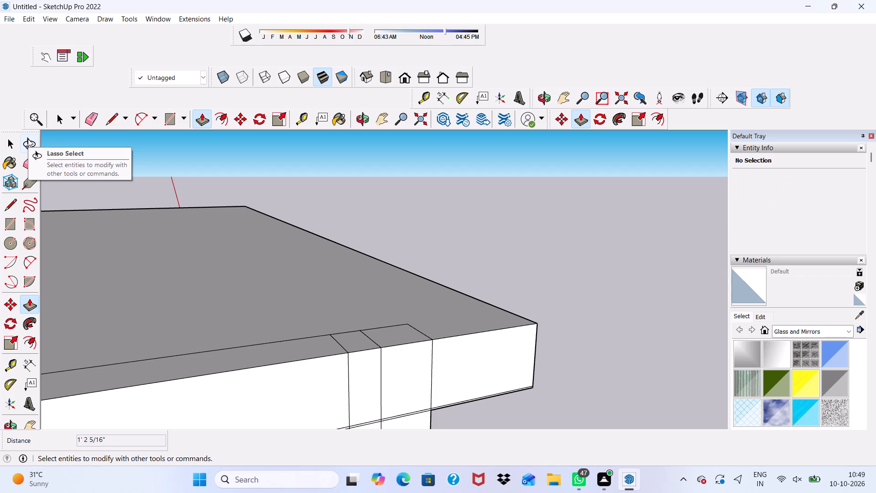
Erase the middle leftover line on the roof's side edge and its continuation across the roof top near the front corner.
{"action": "left_click", "coordinate": [86, 115]}
{"action": "scroll", "coordinate": [387, 378], "scroll_direction": "up", "scroll_amount": 12}
{"action": "left_click_drag", "start_coordinate": [380, 357], "coordinate": [372, 363]}
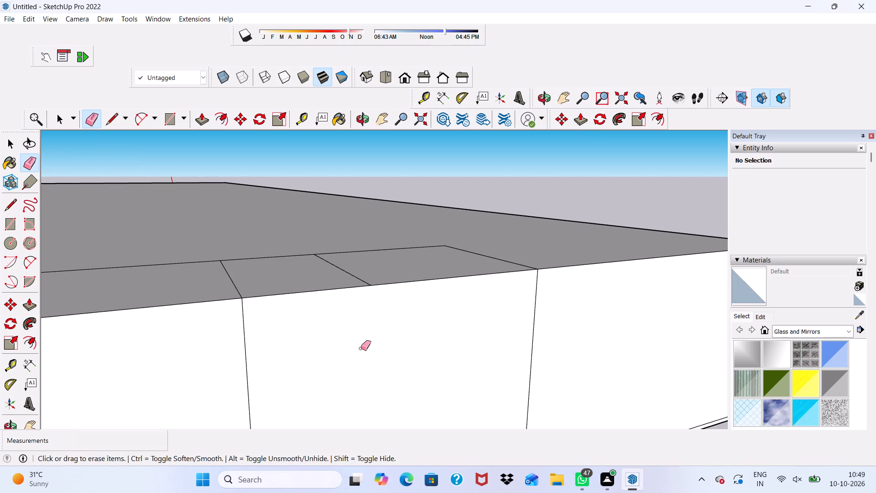
{"action": "left_click_drag", "start_coordinate": [344, 271], "coordinate": [356, 267]}
{"action": "left_click", "coordinate": [356, 267]}
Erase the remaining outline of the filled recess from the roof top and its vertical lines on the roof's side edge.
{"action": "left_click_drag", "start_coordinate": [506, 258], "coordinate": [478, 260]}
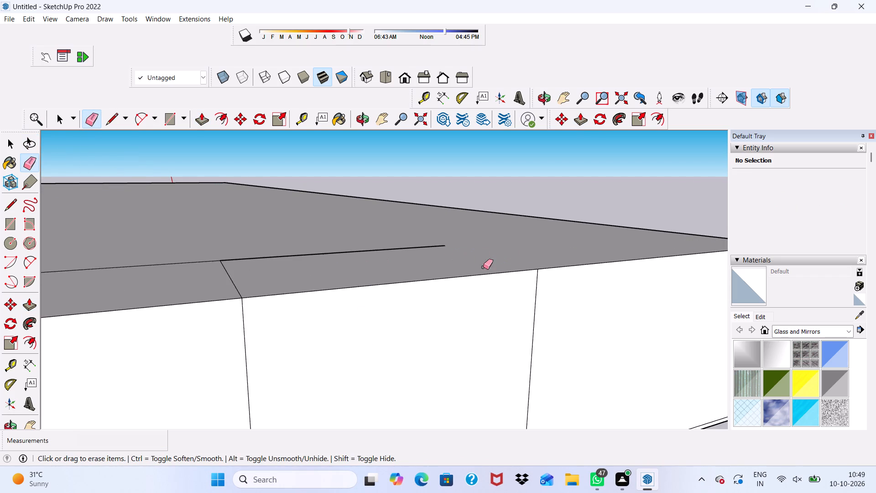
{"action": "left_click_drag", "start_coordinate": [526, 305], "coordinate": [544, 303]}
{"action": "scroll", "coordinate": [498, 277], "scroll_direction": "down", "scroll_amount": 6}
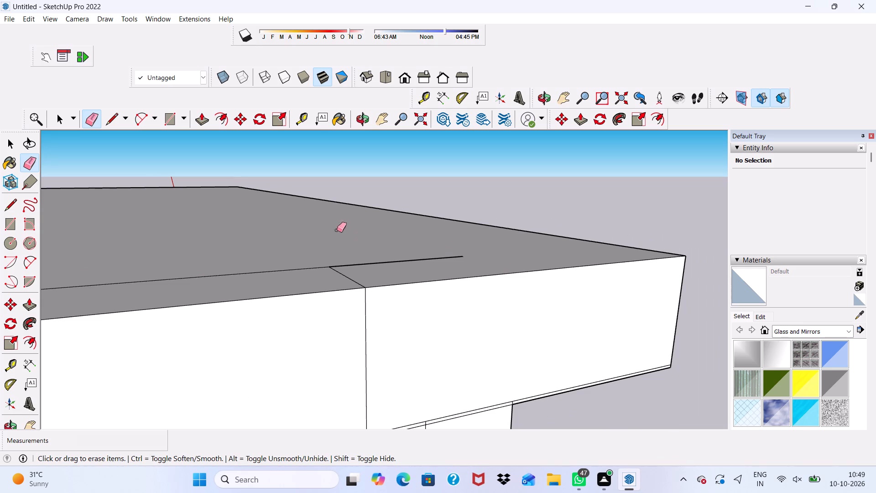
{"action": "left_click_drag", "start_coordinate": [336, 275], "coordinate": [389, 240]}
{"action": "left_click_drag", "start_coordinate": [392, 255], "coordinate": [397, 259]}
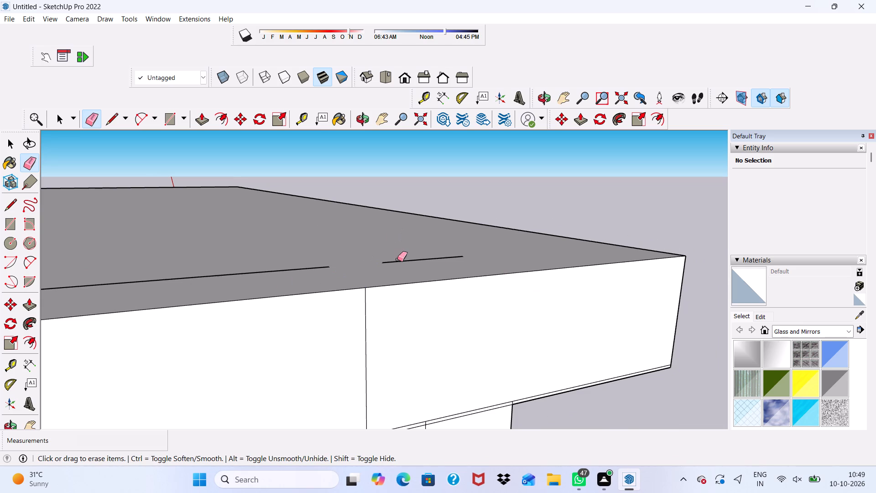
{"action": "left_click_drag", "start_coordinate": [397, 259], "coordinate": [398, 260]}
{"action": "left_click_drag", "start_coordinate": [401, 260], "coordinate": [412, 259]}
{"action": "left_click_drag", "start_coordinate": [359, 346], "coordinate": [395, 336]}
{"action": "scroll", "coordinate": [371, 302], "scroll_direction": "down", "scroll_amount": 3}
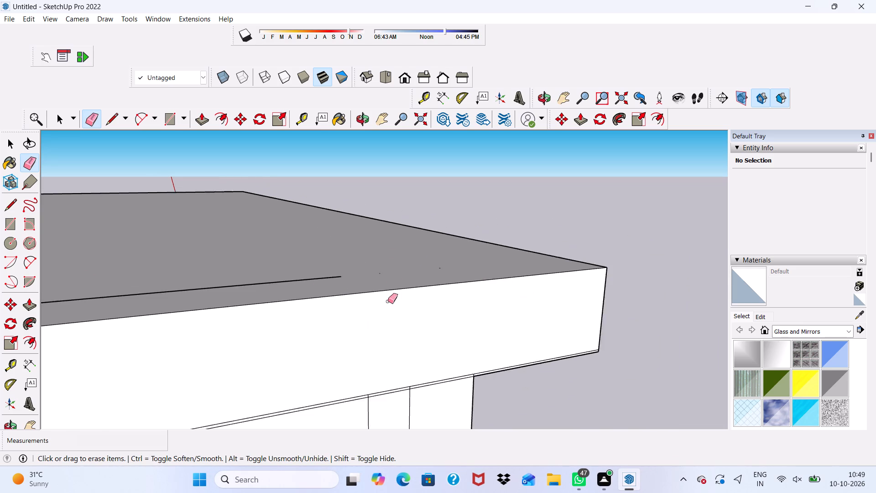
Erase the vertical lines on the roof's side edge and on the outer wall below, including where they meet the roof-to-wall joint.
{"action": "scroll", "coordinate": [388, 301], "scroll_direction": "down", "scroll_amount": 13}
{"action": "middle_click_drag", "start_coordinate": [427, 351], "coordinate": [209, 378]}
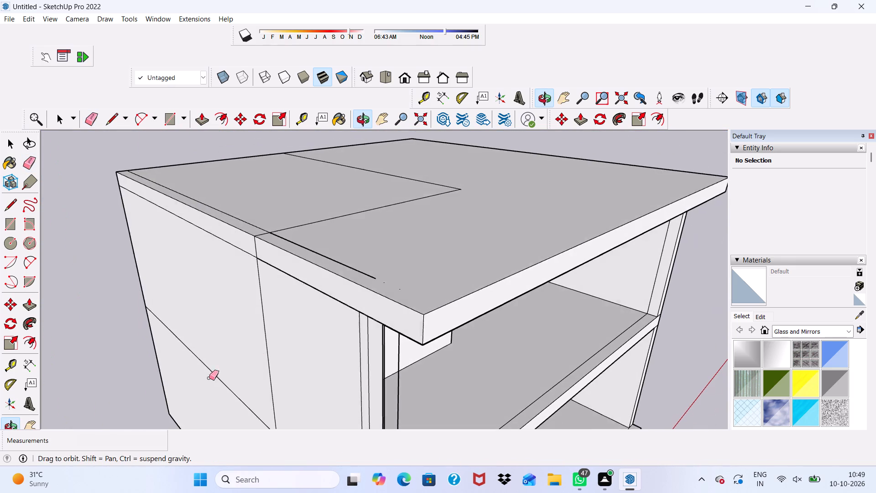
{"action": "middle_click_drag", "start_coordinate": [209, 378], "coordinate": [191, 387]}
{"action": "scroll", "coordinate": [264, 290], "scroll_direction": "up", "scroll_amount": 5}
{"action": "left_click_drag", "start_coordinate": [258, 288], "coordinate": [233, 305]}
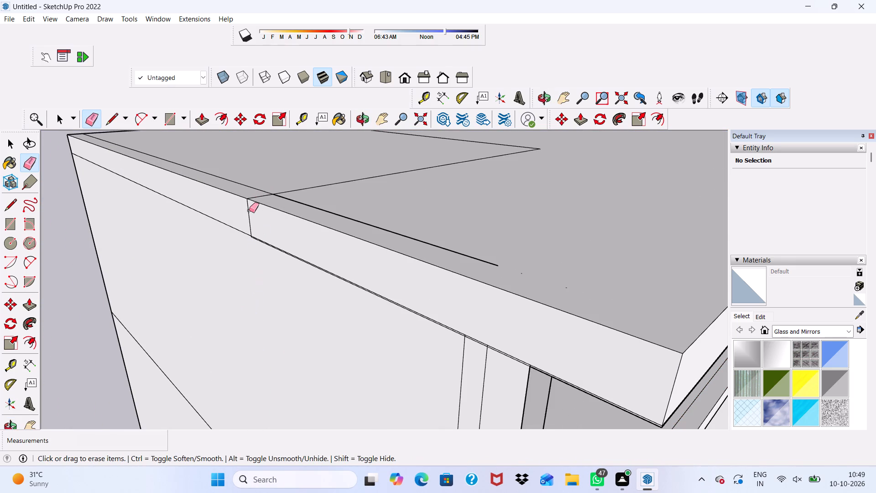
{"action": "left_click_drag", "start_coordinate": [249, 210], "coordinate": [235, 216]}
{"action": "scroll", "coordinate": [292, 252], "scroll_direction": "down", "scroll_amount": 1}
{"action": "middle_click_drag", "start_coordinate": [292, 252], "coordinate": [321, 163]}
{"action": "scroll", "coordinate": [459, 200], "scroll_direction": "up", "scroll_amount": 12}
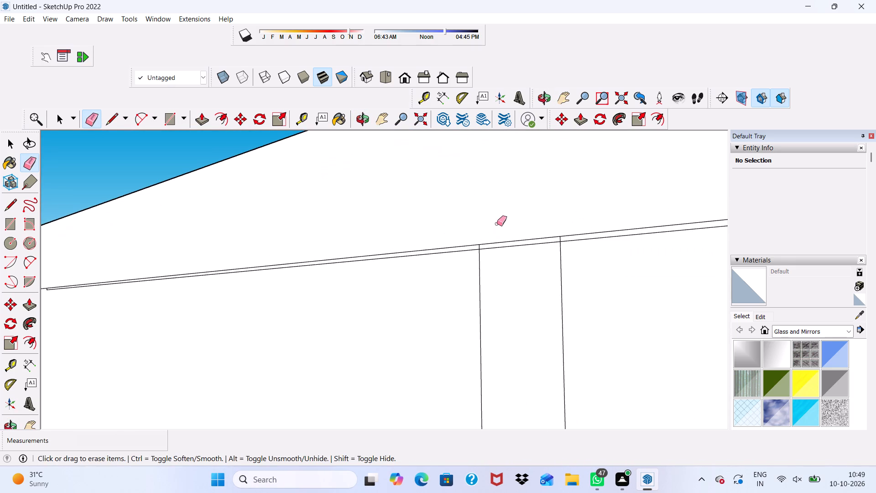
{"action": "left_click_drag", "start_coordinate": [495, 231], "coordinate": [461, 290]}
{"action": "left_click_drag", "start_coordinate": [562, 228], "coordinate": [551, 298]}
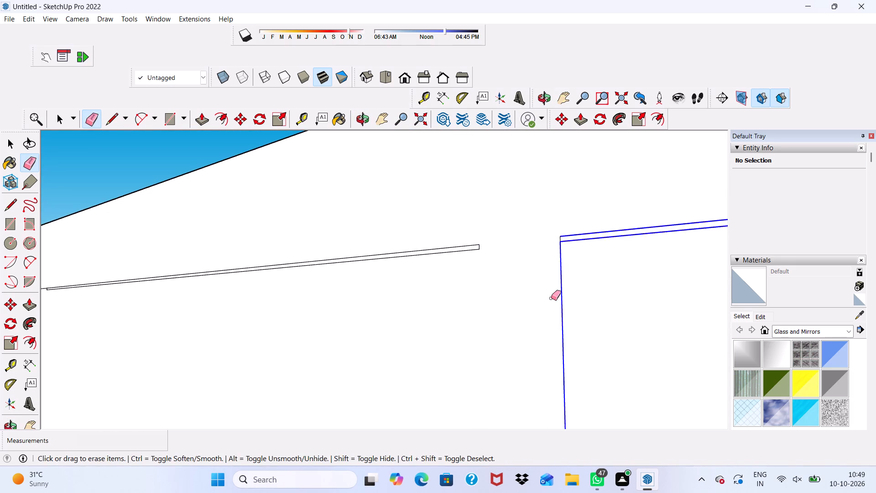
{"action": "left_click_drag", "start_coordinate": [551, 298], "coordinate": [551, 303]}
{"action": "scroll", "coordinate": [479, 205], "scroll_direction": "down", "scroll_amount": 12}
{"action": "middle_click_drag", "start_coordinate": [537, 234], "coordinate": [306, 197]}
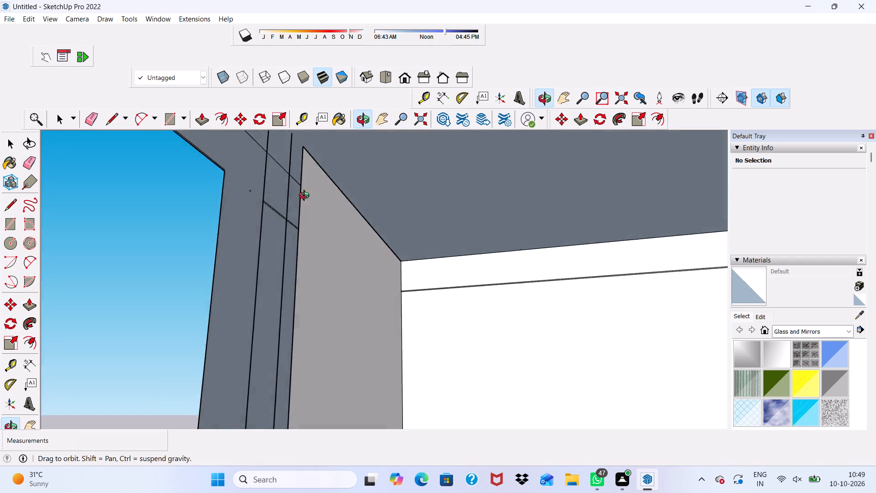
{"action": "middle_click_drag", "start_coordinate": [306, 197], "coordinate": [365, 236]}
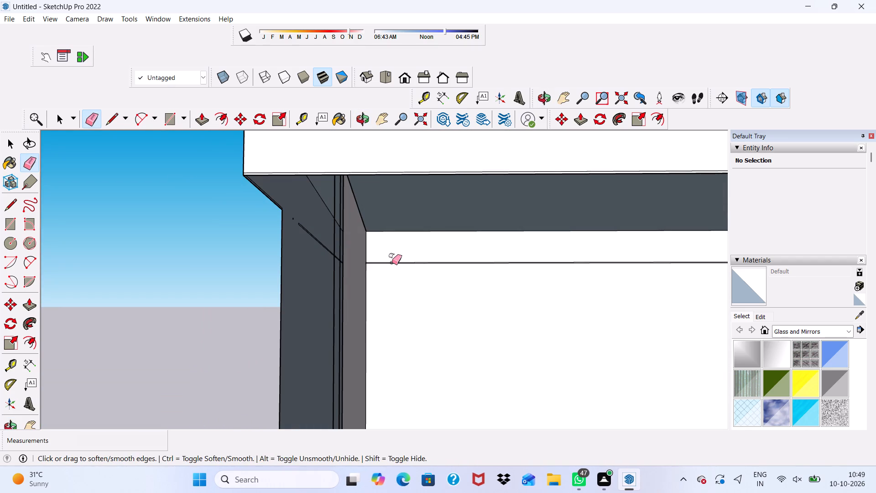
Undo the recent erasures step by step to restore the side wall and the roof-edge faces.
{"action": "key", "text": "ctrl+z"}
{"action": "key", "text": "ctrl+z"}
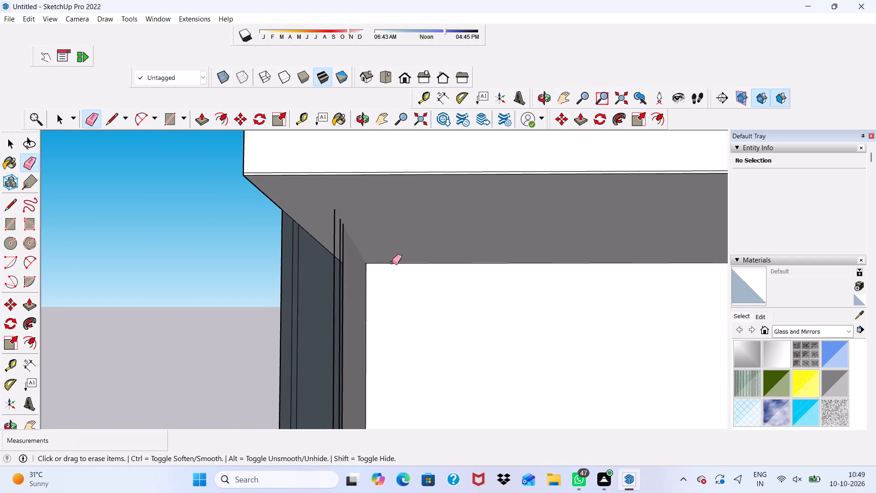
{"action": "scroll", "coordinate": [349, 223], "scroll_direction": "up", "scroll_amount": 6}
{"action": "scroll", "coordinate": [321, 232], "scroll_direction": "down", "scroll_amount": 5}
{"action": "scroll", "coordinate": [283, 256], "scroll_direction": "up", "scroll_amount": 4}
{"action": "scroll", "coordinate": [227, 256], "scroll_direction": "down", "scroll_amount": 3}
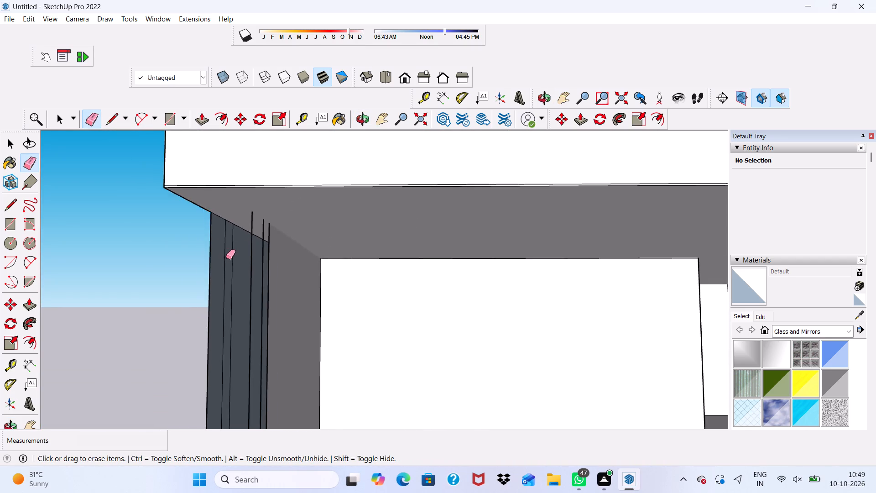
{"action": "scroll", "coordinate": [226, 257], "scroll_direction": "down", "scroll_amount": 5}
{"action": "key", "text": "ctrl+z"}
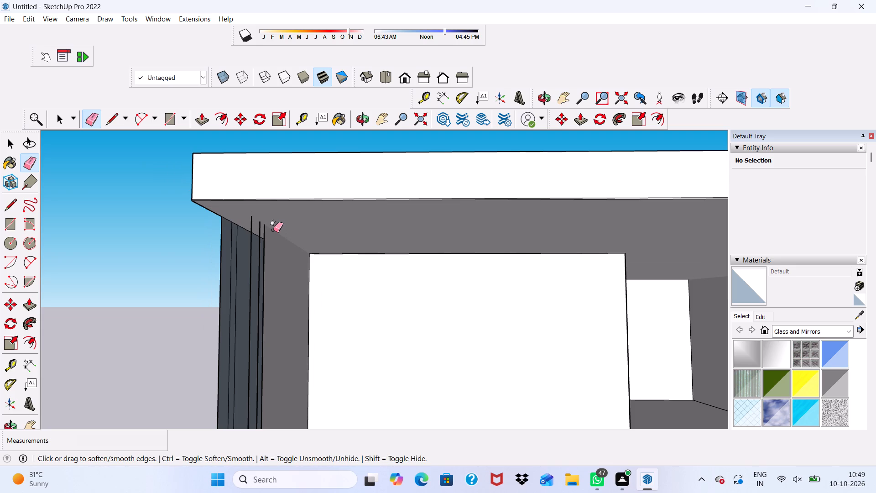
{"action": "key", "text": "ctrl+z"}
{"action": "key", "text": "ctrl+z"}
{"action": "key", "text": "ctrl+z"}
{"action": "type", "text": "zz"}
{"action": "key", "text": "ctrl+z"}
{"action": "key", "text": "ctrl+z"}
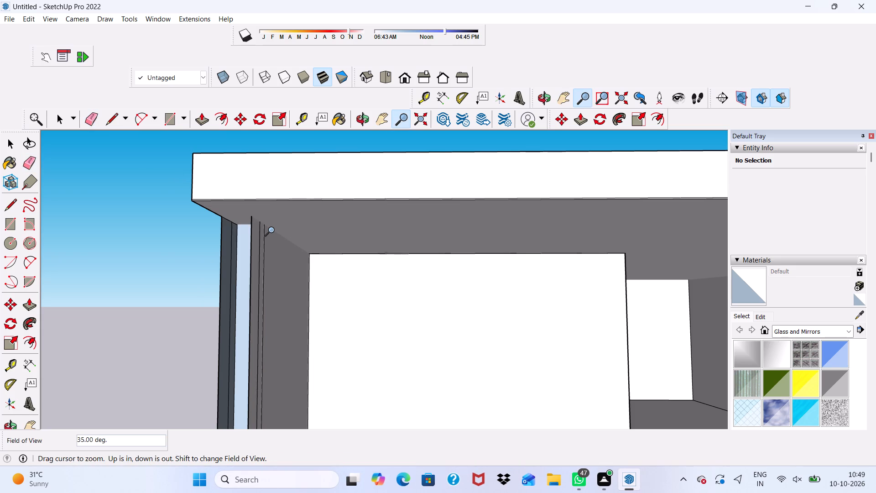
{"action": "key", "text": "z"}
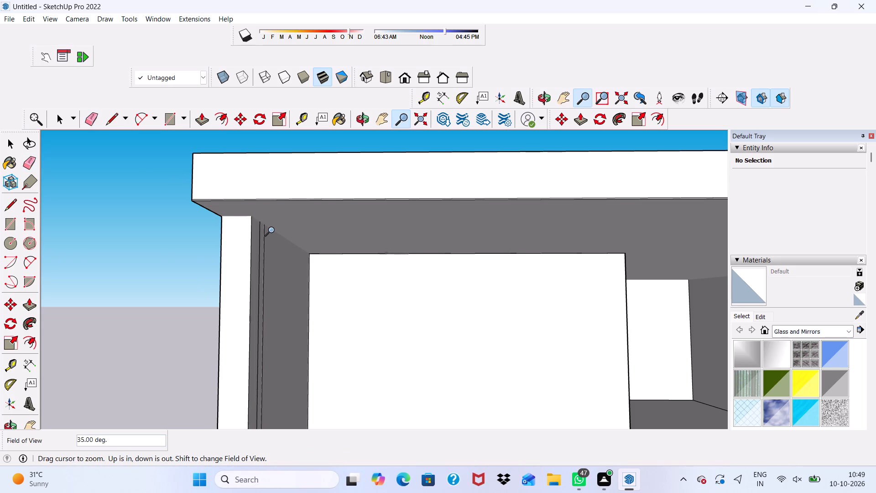
Erase the two vertical lines on the inner face of the upper side wall near its front end.
{"action": "left_click", "coordinate": [94, 119]}
{"action": "scroll", "coordinate": [302, 282], "scroll_direction": "up", "scroll_amount": 4}
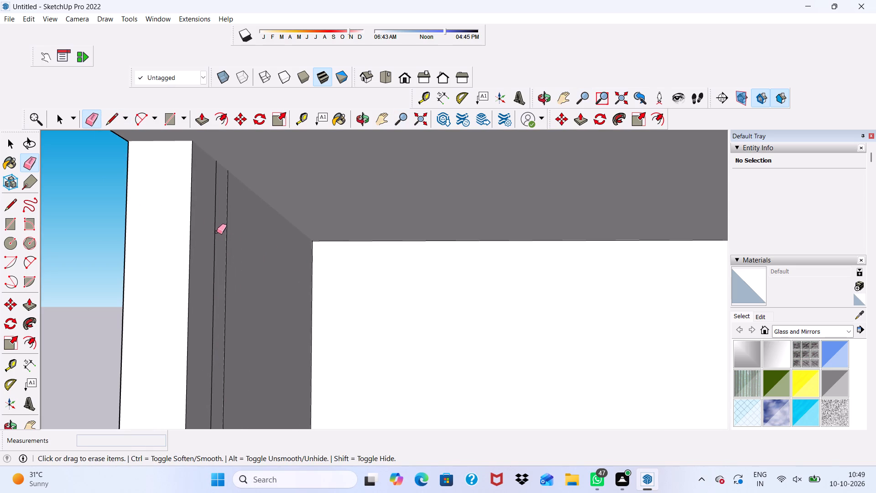
{"action": "left_click", "coordinate": [215, 234]}
{"action": "left_click_drag", "start_coordinate": [224, 236], "coordinate": [234, 237]}
{"action": "scroll", "coordinate": [234, 237], "scroll_direction": "down", "scroll_amount": 5}
{"action": "scroll", "coordinate": [278, 243], "scroll_direction": "down", "scroll_amount": 5}
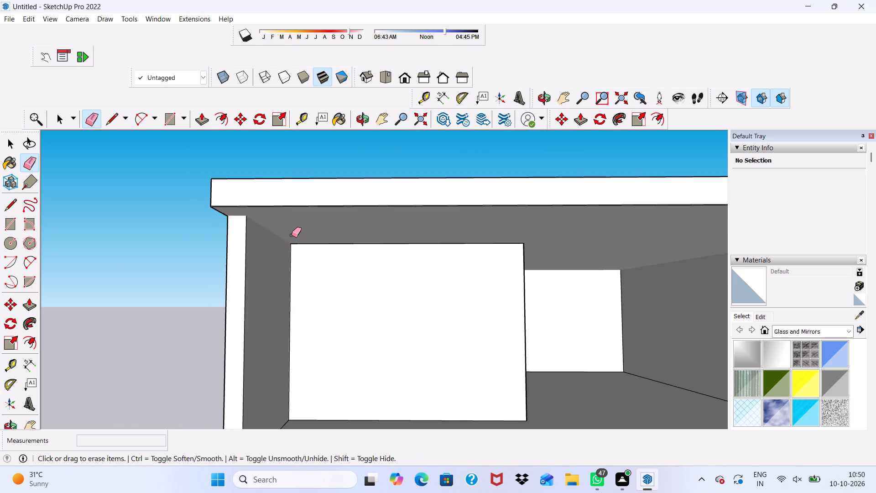
{"action": "scroll", "coordinate": [292, 235], "scroll_direction": "down", "scroll_amount": 2}
Erase the two vertical lines on the outer face of the side wall near its front end.
{"action": "middle_click_drag", "start_coordinate": [247, 266], "coordinate": [411, 274]}
{"action": "scroll", "coordinate": [391, 280], "scroll_direction": "up", "scroll_amount": 4}
{"action": "scroll", "coordinate": [351, 249], "scroll_direction": "up", "scroll_amount": 1}
{"action": "left_click", "coordinate": [339, 239]}
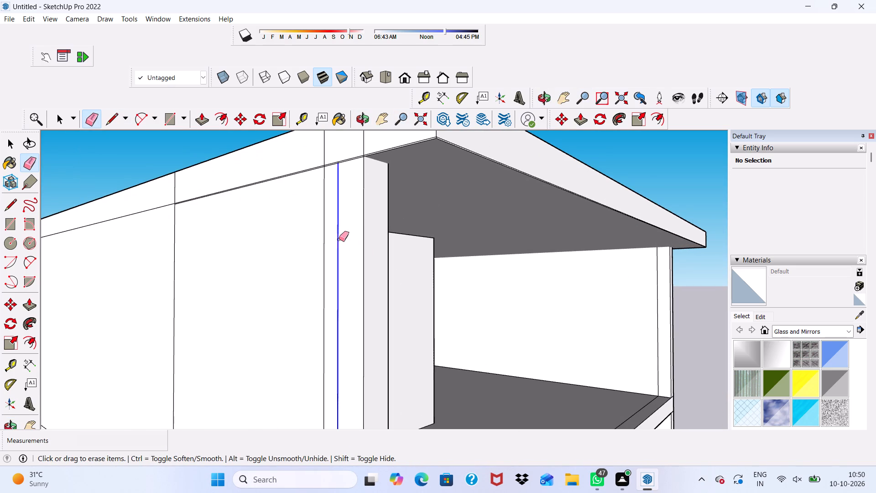
{"action": "left_click_drag", "start_coordinate": [321, 248], "coordinate": [312, 253]}
{"action": "left_click", "coordinate": [323, 250]}
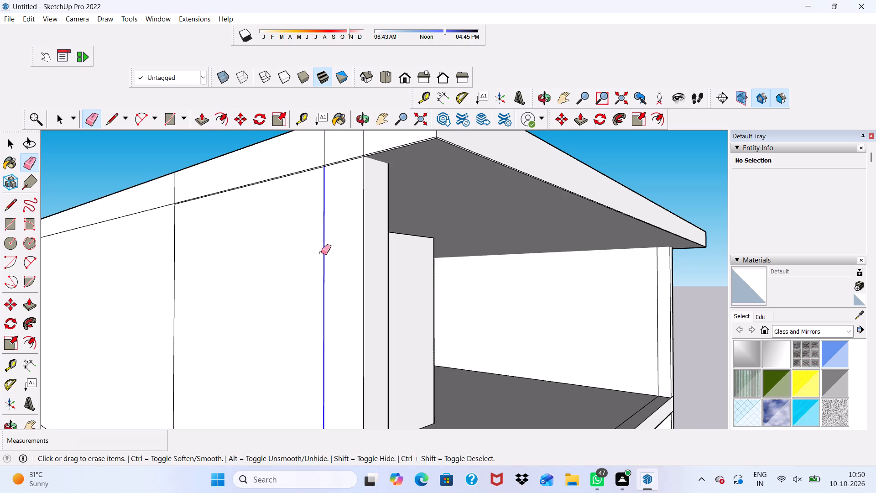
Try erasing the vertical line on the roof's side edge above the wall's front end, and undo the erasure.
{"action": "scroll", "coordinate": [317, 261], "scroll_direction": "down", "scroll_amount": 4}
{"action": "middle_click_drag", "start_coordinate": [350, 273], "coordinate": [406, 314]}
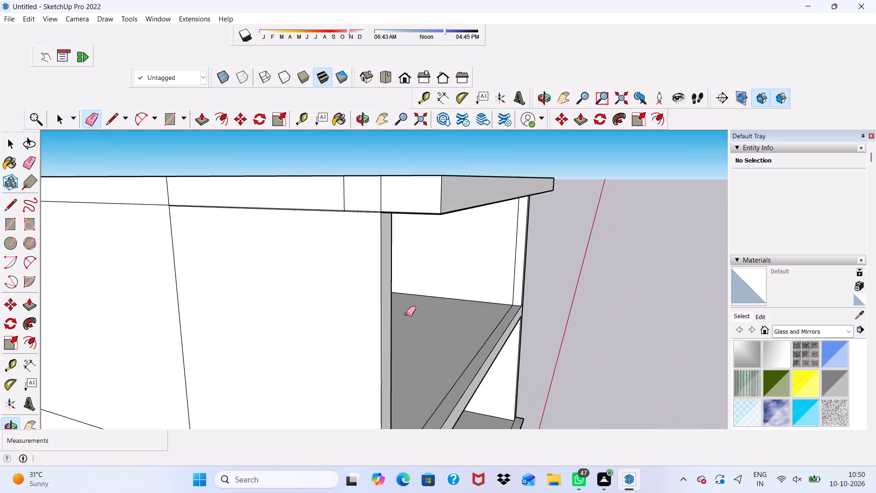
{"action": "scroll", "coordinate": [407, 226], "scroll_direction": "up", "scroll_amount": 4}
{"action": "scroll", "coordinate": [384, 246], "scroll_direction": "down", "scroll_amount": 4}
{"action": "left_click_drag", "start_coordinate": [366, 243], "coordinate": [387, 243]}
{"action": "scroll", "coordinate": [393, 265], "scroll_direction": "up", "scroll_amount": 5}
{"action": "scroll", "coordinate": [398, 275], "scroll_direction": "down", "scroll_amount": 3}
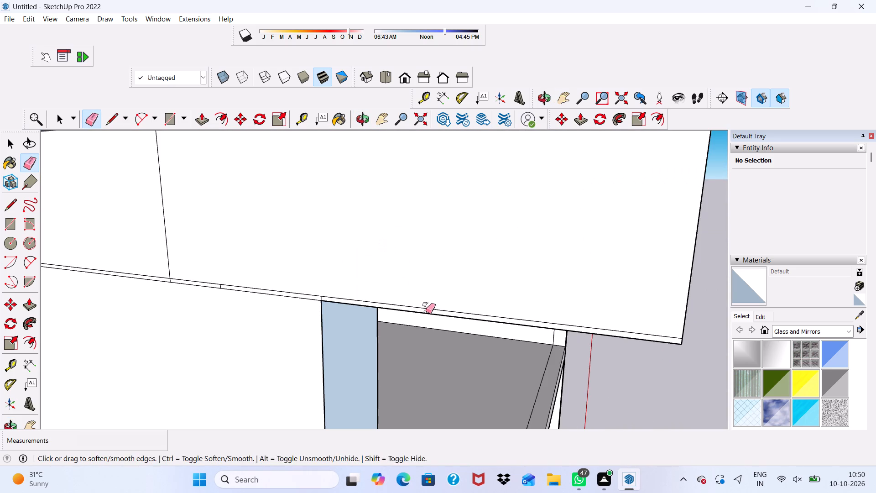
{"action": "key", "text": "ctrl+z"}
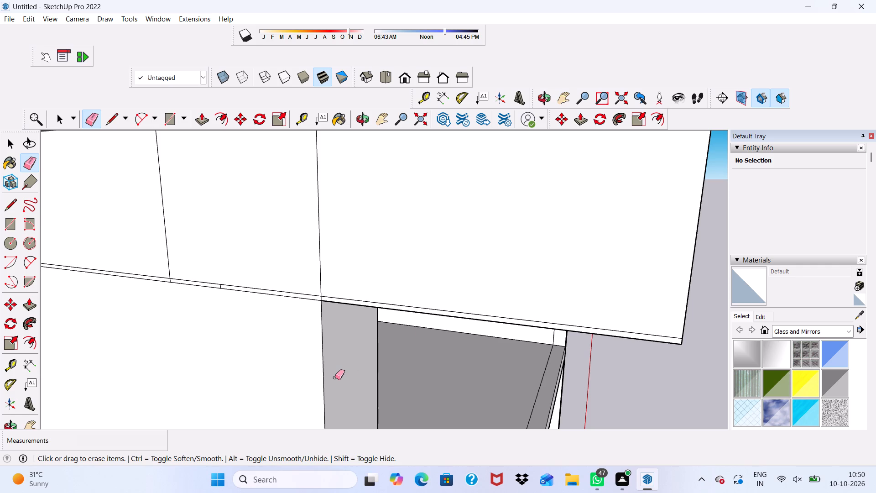
Erase the long segments of the lower parallel line along the outer roof-to-wall joint.
{"action": "scroll", "coordinate": [347, 387], "scroll_direction": "down", "scroll_amount": 2}
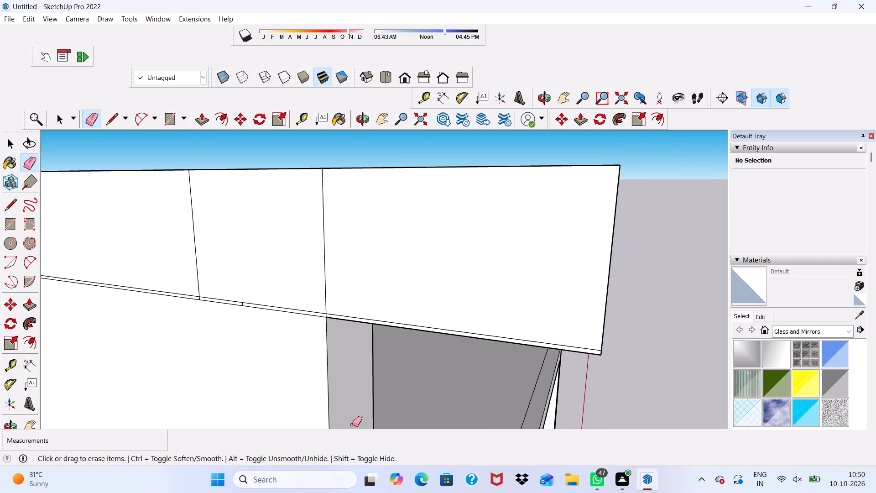
{"action": "scroll", "coordinate": [354, 428], "scroll_direction": "down", "scroll_amount": 11}
{"action": "scroll", "coordinate": [355, 413], "scroll_direction": "up", "scroll_amount": 1}
{"action": "scroll", "coordinate": [283, 325], "scroll_direction": "down", "scroll_amount": 3}
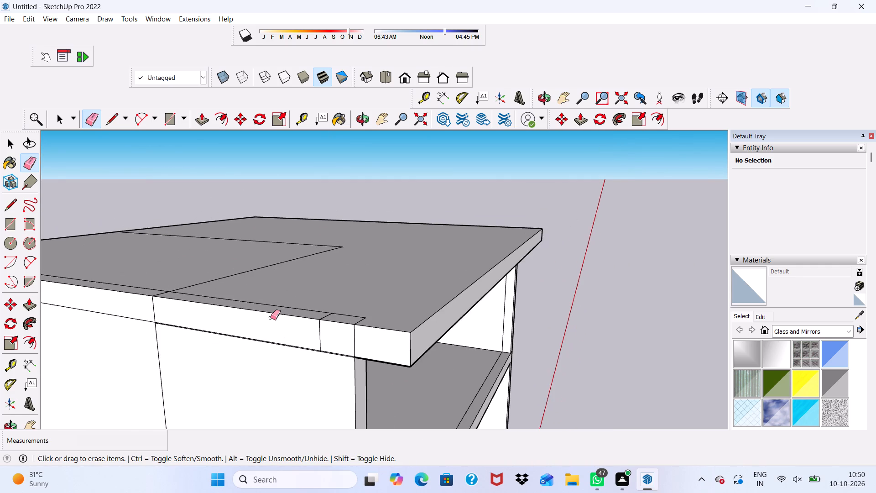
{"action": "scroll", "coordinate": [203, 351], "scroll_direction": "up", "scroll_amount": 19}
{"action": "scroll", "coordinate": [196, 315], "scroll_direction": "down", "scroll_amount": 1}
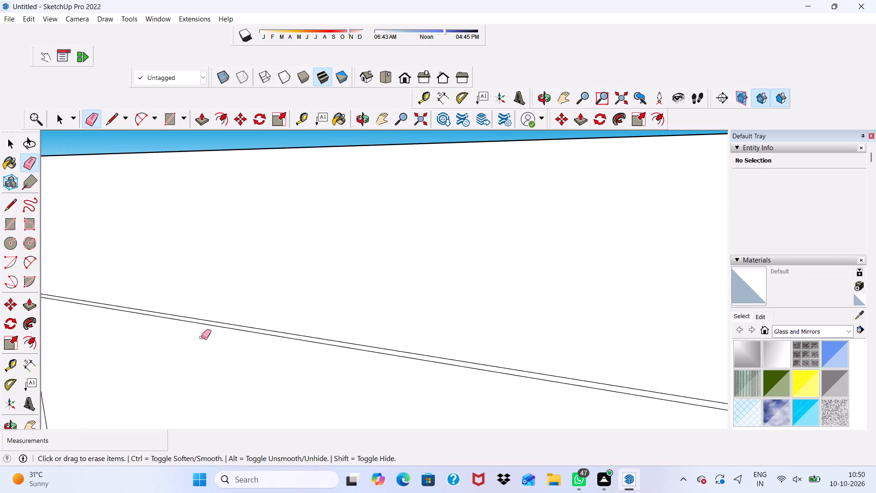
{"action": "left_click", "coordinate": [214, 326]}
{"action": "scroll", "coordinate": [224, 356], "scroll_direction": "down", "scroll_amount": 9}
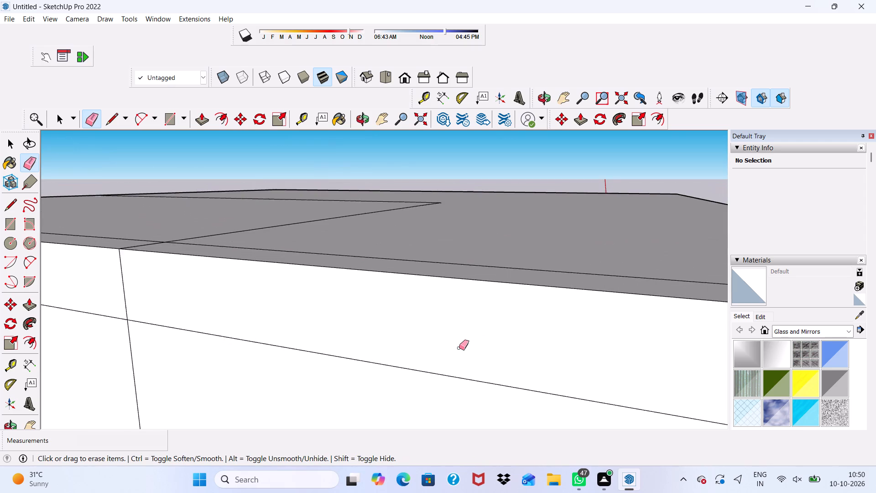
{"action": "scroll", "coordinate": [459, 348], "scroll_direction": "down", "scroll_amount": 10}
{"action": "middle_click_drag", "start_coordinate": [428, 371], "coordinate": [176, 242]}
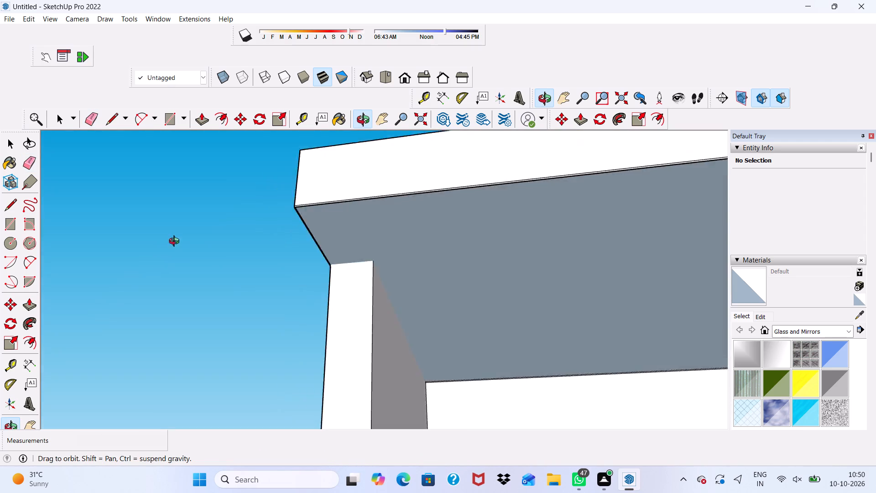
{"action": "middle_click_drag", "start_coordinate": [176, 242], "coordinate": [260, 275]}
{"action": "scroll", "coordinate": [373, 339], "scroll_direction": "up", "scroll_amount": 8}
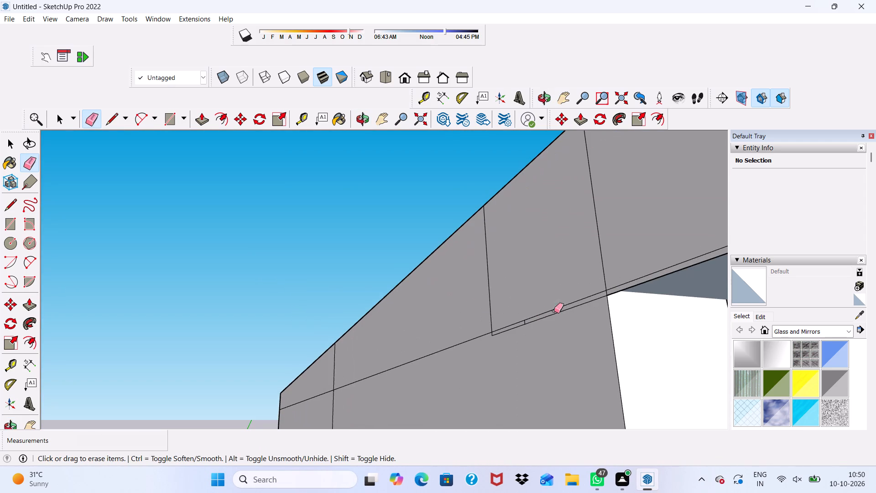
{"action": "double_click", "coordinate": [549, 317]}
Erase the short leftover segments below the roof-to-wall line and the vertical line above them on the roof's side edge.
{"action": "scroll", "coordinate": [455, 288], "scroll_direction": "down", "scroll_amount": 8}
{"action": "scroll", "coordinate": [495, 298], "scroll_direction": "up", "scroll_amount": 18}
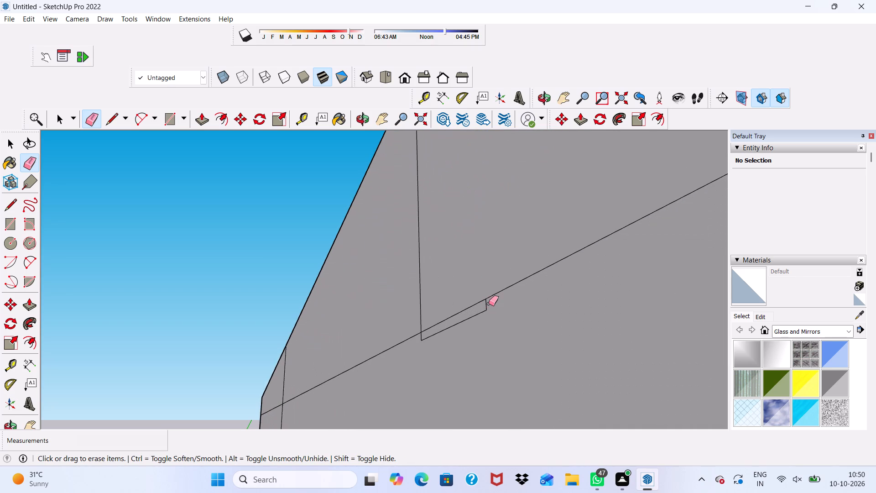
{"action": "left_click_drag", "start_coordinate": [490, 301], "coordinate": [478, 310]}
{"action": "left_click_drag", "start_coordinate": [470, 317], "coordinate": [464, 322]}
{"action": "left_click", "coordinate": [463, 323]}
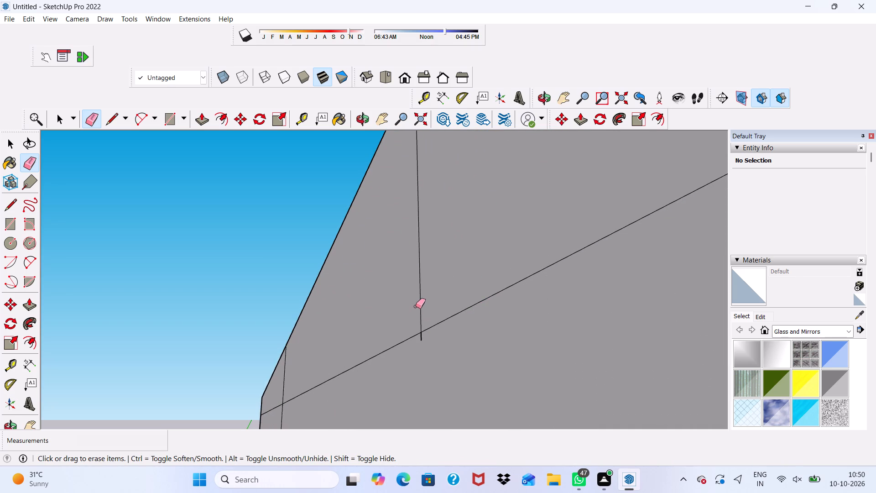
{"action": "left_click", "coordinate": [416, 306]}
{"action": "left_click_drag", "start_coordinate": [425, 305], "coordinate": [415, 310]}
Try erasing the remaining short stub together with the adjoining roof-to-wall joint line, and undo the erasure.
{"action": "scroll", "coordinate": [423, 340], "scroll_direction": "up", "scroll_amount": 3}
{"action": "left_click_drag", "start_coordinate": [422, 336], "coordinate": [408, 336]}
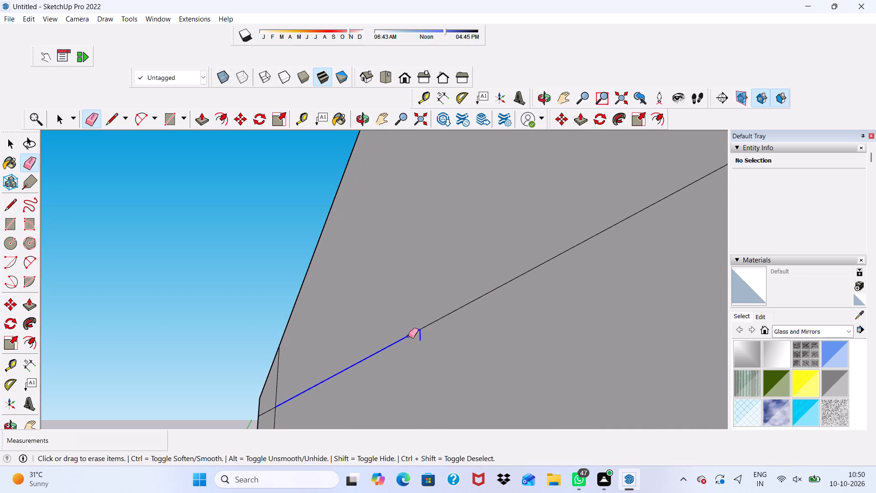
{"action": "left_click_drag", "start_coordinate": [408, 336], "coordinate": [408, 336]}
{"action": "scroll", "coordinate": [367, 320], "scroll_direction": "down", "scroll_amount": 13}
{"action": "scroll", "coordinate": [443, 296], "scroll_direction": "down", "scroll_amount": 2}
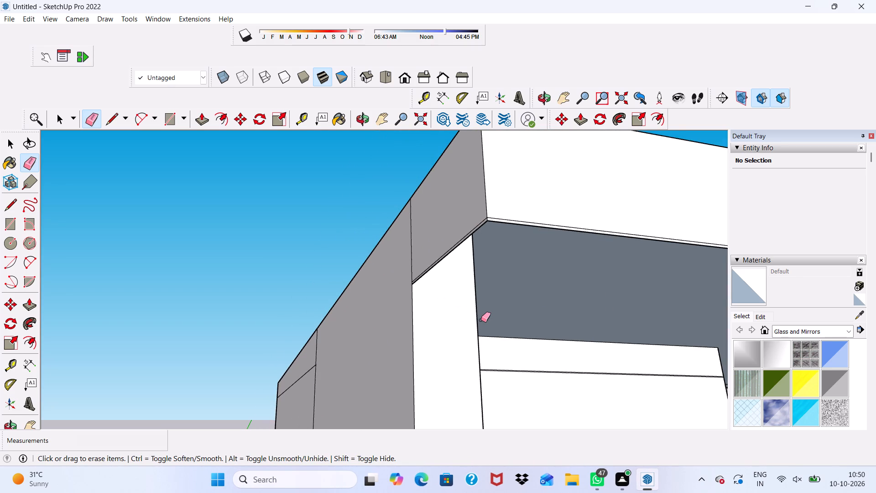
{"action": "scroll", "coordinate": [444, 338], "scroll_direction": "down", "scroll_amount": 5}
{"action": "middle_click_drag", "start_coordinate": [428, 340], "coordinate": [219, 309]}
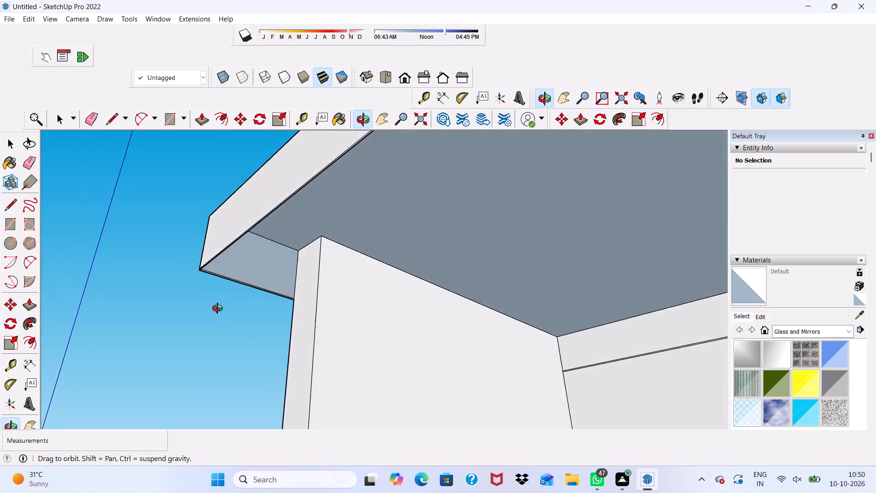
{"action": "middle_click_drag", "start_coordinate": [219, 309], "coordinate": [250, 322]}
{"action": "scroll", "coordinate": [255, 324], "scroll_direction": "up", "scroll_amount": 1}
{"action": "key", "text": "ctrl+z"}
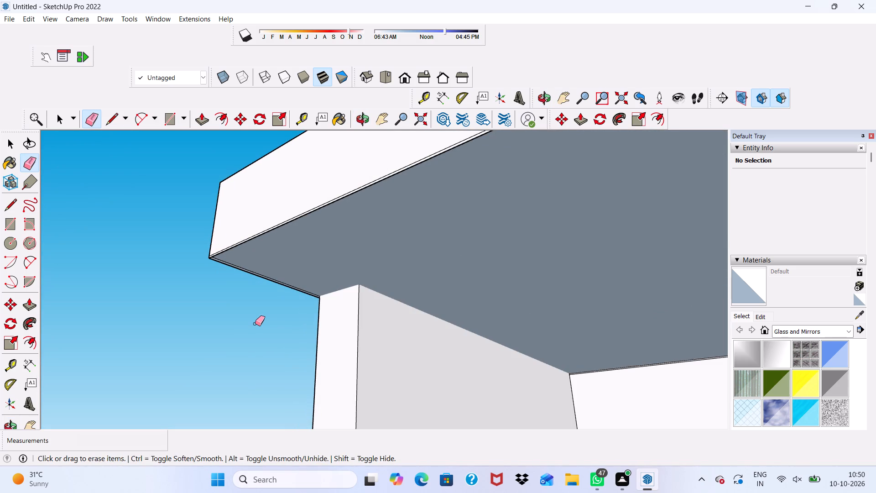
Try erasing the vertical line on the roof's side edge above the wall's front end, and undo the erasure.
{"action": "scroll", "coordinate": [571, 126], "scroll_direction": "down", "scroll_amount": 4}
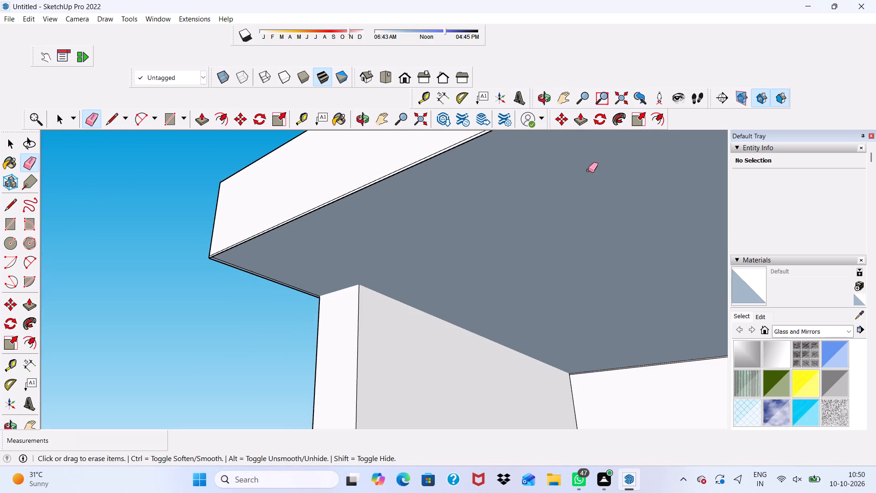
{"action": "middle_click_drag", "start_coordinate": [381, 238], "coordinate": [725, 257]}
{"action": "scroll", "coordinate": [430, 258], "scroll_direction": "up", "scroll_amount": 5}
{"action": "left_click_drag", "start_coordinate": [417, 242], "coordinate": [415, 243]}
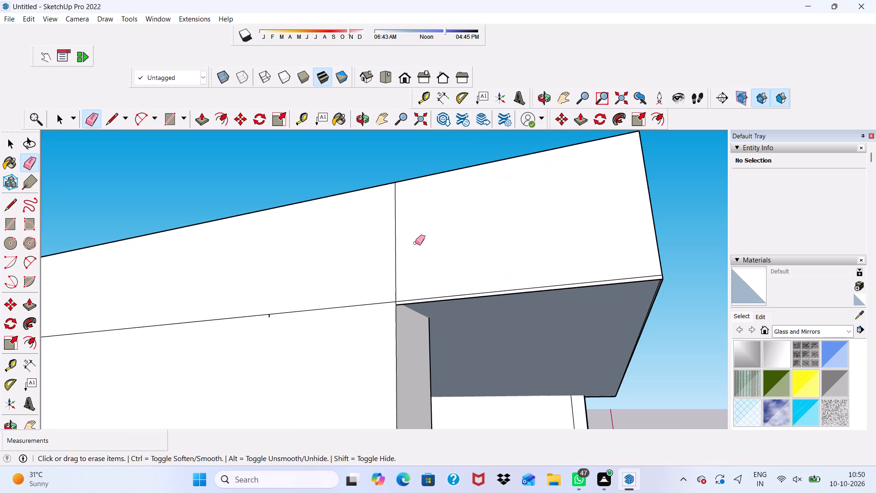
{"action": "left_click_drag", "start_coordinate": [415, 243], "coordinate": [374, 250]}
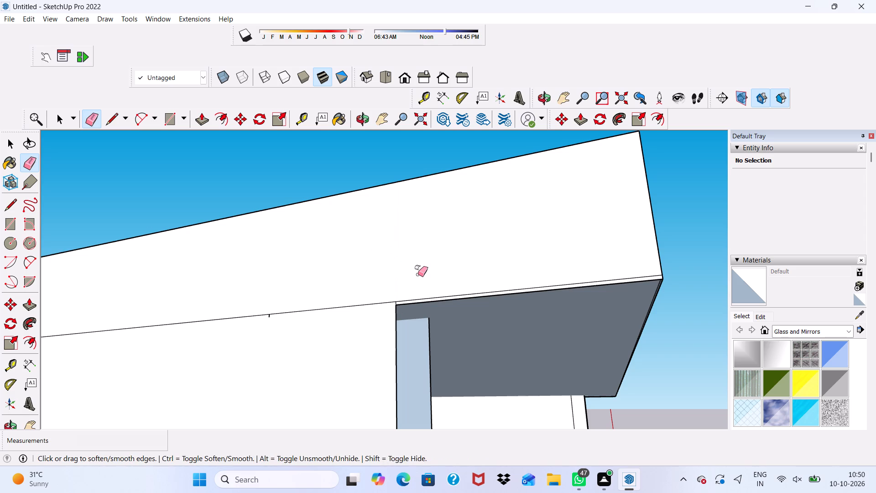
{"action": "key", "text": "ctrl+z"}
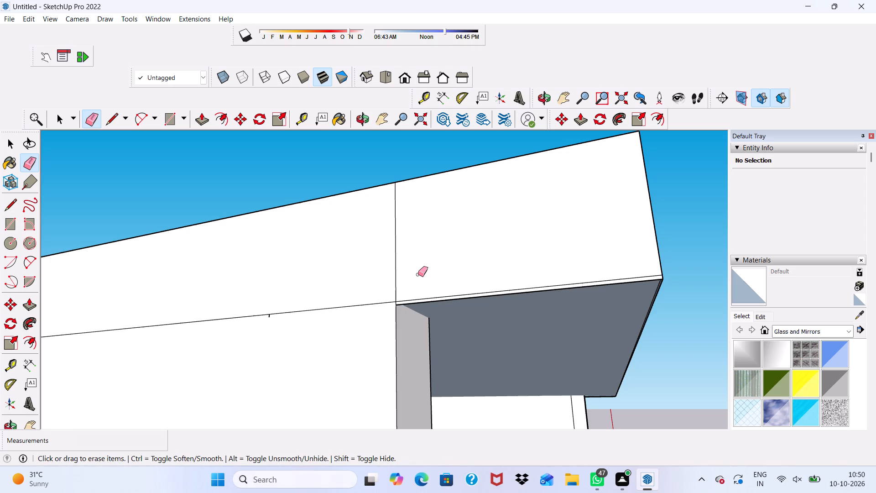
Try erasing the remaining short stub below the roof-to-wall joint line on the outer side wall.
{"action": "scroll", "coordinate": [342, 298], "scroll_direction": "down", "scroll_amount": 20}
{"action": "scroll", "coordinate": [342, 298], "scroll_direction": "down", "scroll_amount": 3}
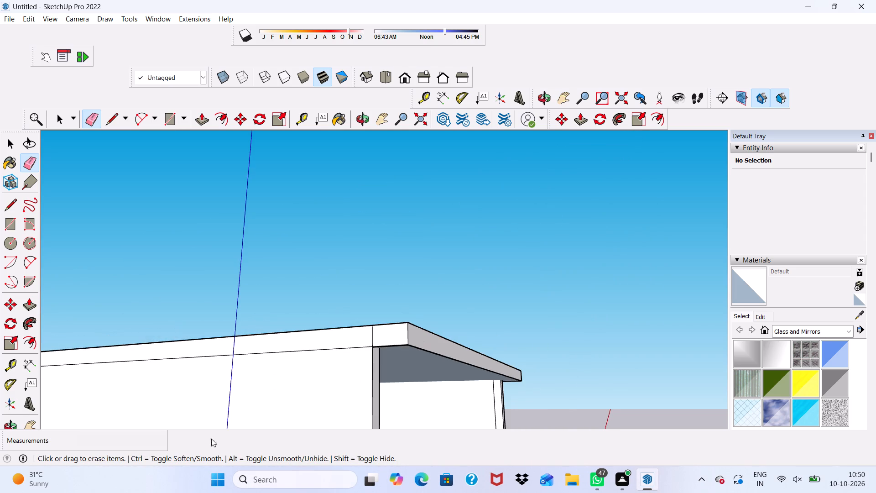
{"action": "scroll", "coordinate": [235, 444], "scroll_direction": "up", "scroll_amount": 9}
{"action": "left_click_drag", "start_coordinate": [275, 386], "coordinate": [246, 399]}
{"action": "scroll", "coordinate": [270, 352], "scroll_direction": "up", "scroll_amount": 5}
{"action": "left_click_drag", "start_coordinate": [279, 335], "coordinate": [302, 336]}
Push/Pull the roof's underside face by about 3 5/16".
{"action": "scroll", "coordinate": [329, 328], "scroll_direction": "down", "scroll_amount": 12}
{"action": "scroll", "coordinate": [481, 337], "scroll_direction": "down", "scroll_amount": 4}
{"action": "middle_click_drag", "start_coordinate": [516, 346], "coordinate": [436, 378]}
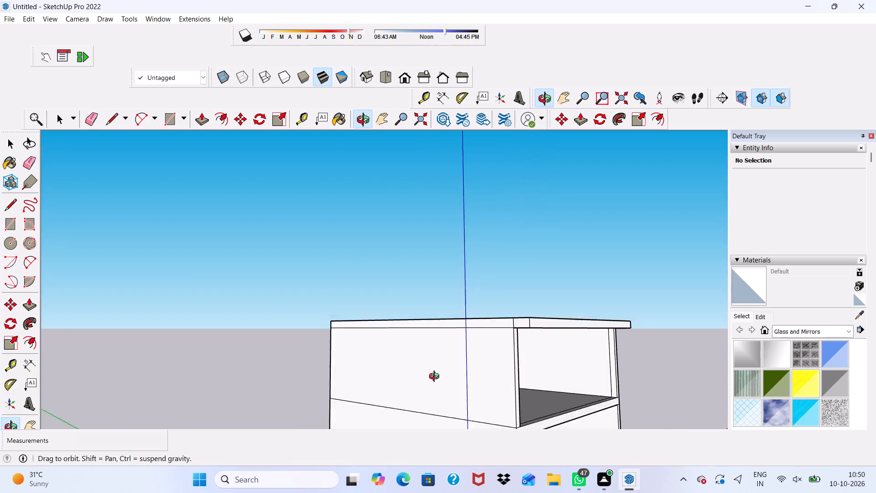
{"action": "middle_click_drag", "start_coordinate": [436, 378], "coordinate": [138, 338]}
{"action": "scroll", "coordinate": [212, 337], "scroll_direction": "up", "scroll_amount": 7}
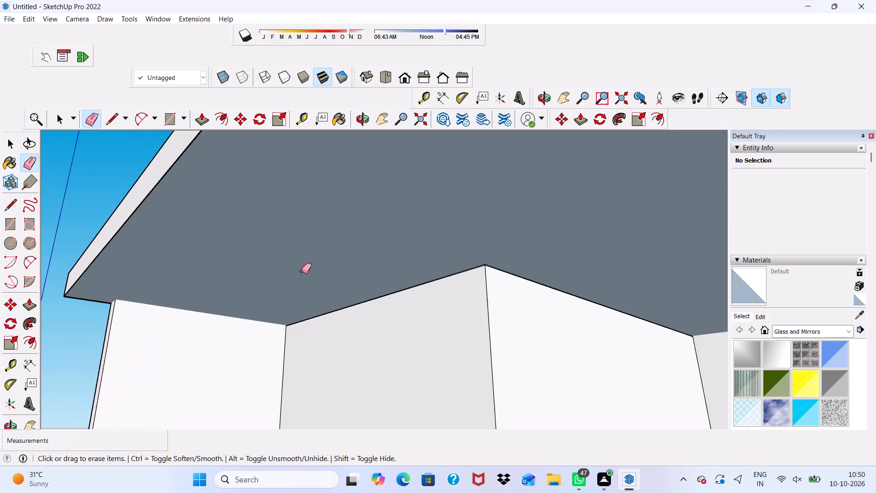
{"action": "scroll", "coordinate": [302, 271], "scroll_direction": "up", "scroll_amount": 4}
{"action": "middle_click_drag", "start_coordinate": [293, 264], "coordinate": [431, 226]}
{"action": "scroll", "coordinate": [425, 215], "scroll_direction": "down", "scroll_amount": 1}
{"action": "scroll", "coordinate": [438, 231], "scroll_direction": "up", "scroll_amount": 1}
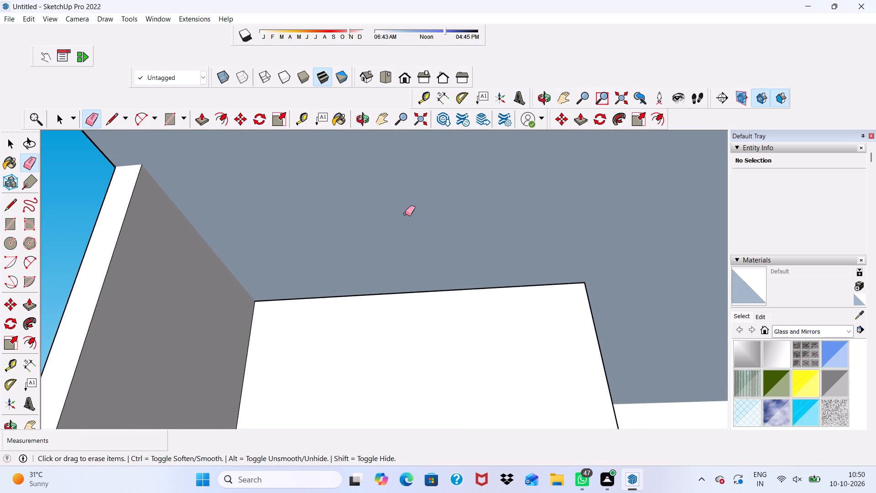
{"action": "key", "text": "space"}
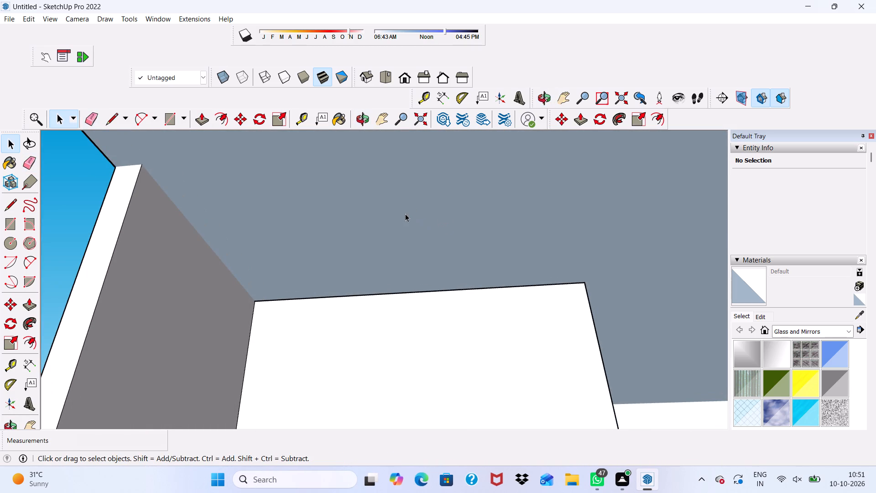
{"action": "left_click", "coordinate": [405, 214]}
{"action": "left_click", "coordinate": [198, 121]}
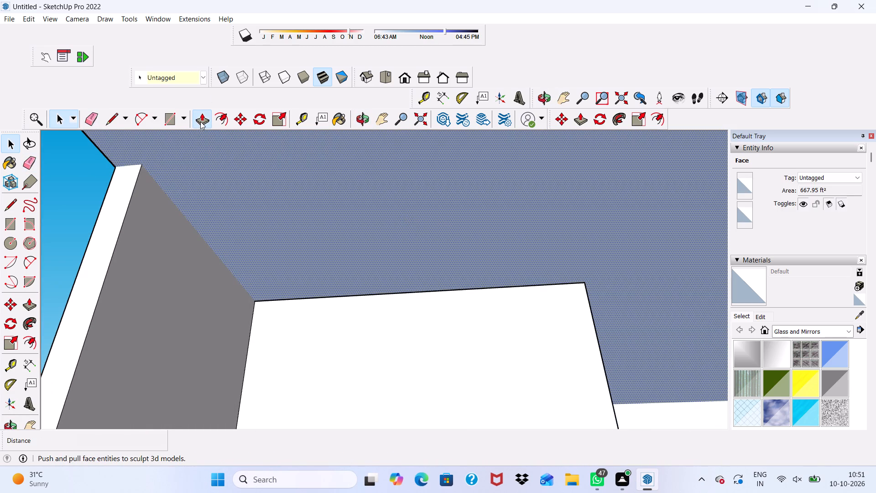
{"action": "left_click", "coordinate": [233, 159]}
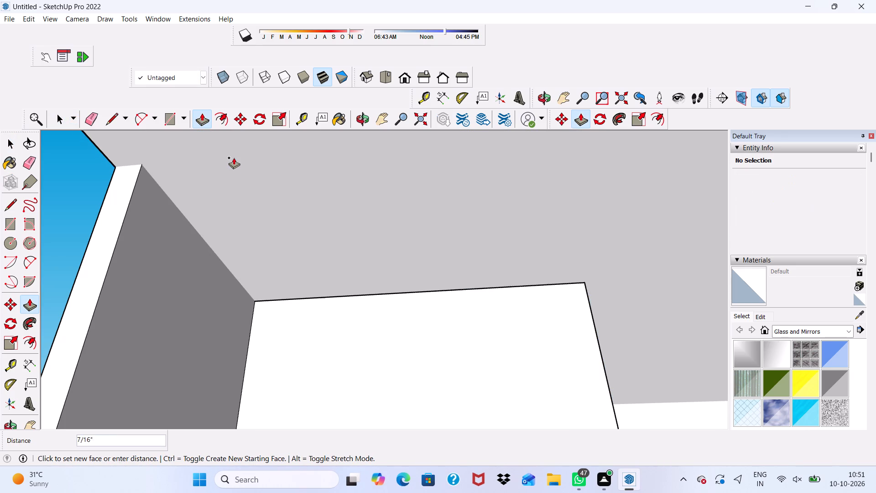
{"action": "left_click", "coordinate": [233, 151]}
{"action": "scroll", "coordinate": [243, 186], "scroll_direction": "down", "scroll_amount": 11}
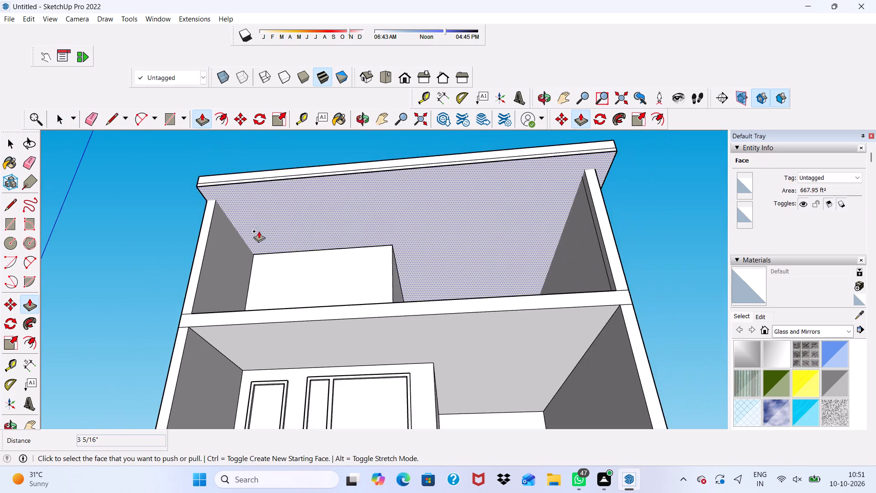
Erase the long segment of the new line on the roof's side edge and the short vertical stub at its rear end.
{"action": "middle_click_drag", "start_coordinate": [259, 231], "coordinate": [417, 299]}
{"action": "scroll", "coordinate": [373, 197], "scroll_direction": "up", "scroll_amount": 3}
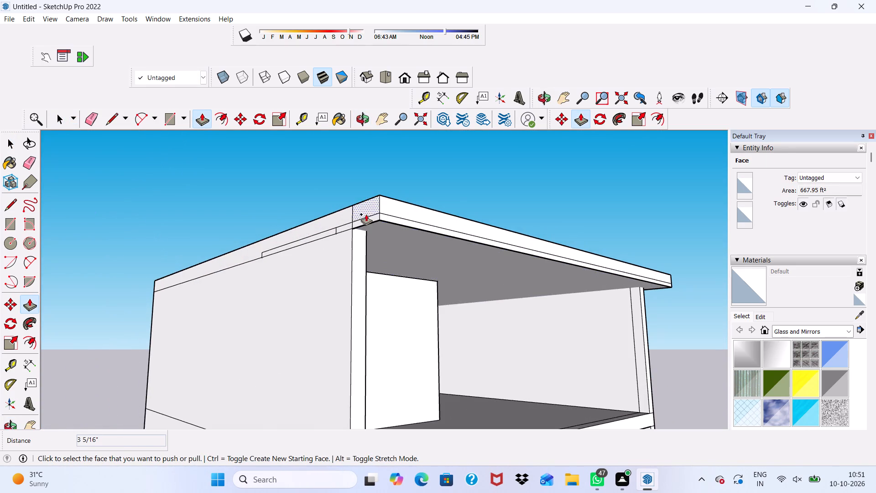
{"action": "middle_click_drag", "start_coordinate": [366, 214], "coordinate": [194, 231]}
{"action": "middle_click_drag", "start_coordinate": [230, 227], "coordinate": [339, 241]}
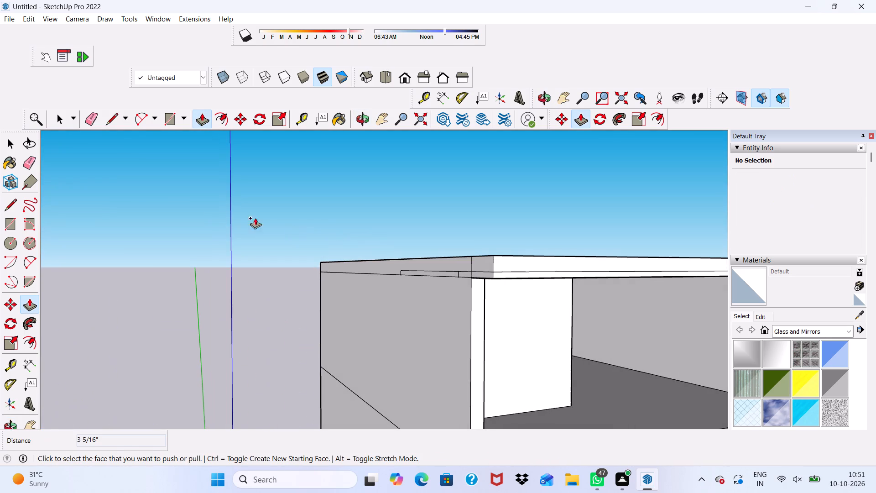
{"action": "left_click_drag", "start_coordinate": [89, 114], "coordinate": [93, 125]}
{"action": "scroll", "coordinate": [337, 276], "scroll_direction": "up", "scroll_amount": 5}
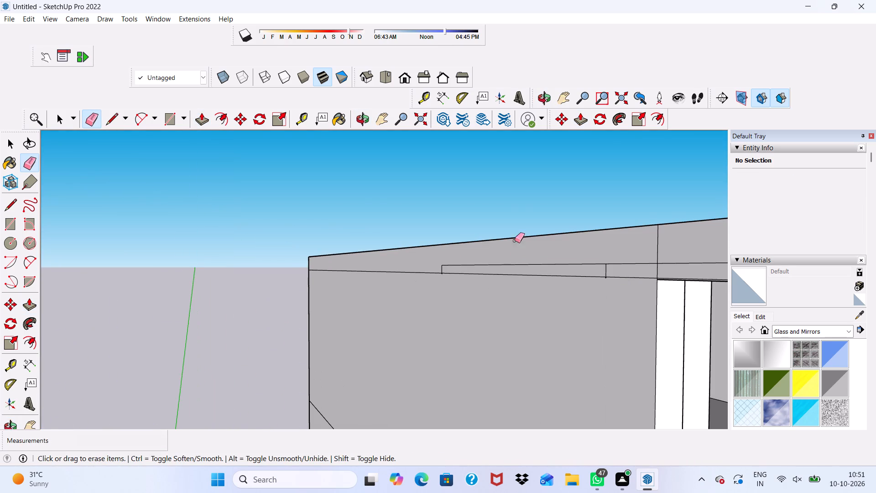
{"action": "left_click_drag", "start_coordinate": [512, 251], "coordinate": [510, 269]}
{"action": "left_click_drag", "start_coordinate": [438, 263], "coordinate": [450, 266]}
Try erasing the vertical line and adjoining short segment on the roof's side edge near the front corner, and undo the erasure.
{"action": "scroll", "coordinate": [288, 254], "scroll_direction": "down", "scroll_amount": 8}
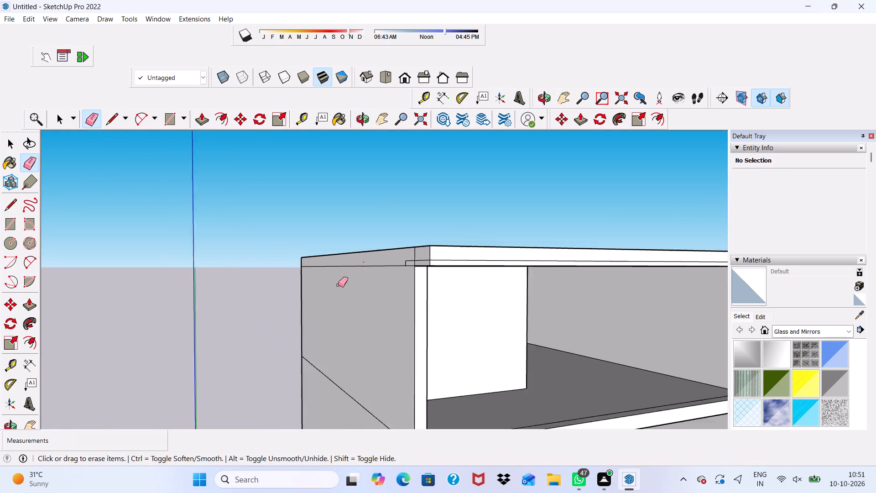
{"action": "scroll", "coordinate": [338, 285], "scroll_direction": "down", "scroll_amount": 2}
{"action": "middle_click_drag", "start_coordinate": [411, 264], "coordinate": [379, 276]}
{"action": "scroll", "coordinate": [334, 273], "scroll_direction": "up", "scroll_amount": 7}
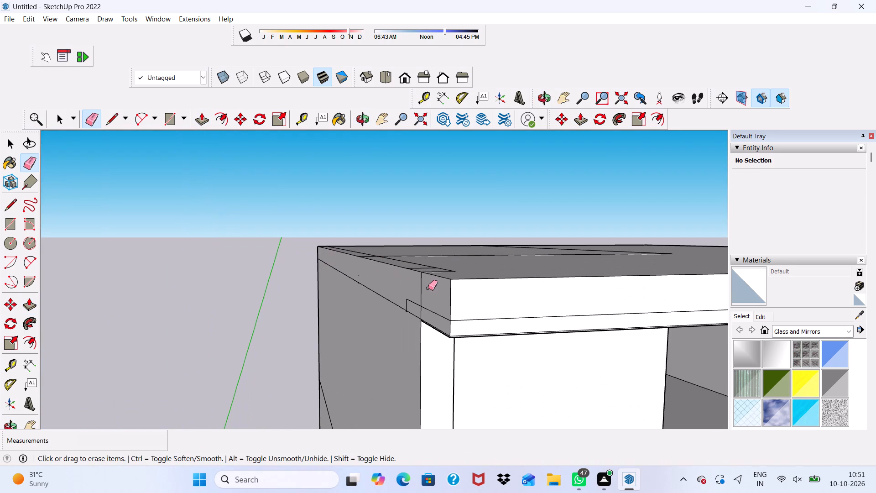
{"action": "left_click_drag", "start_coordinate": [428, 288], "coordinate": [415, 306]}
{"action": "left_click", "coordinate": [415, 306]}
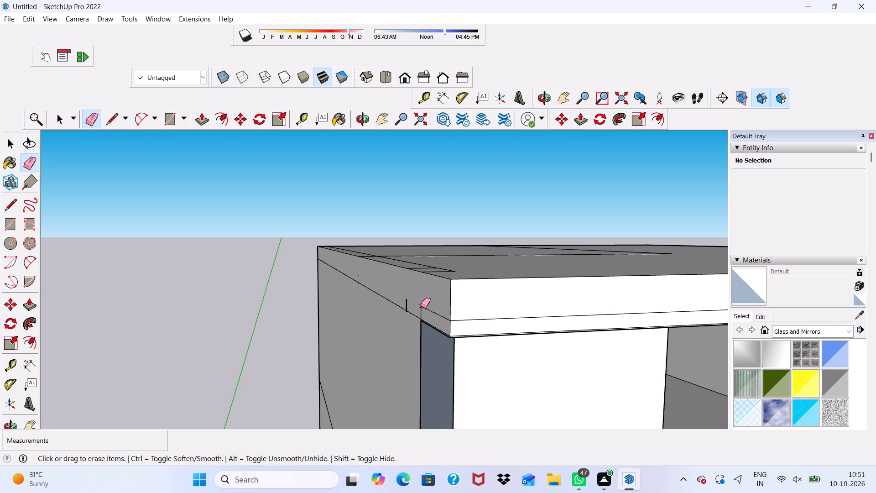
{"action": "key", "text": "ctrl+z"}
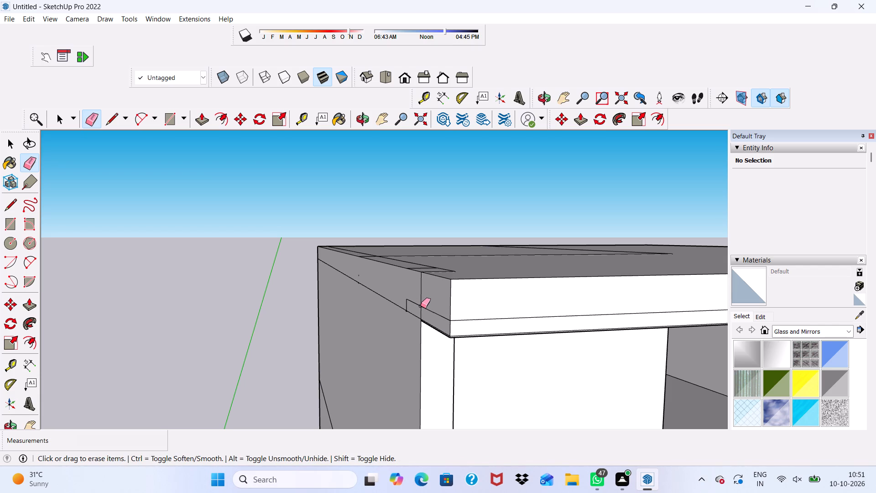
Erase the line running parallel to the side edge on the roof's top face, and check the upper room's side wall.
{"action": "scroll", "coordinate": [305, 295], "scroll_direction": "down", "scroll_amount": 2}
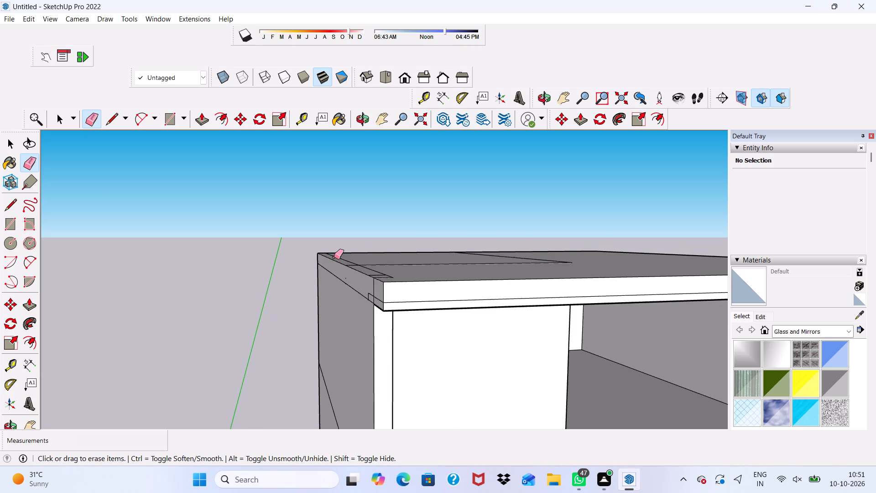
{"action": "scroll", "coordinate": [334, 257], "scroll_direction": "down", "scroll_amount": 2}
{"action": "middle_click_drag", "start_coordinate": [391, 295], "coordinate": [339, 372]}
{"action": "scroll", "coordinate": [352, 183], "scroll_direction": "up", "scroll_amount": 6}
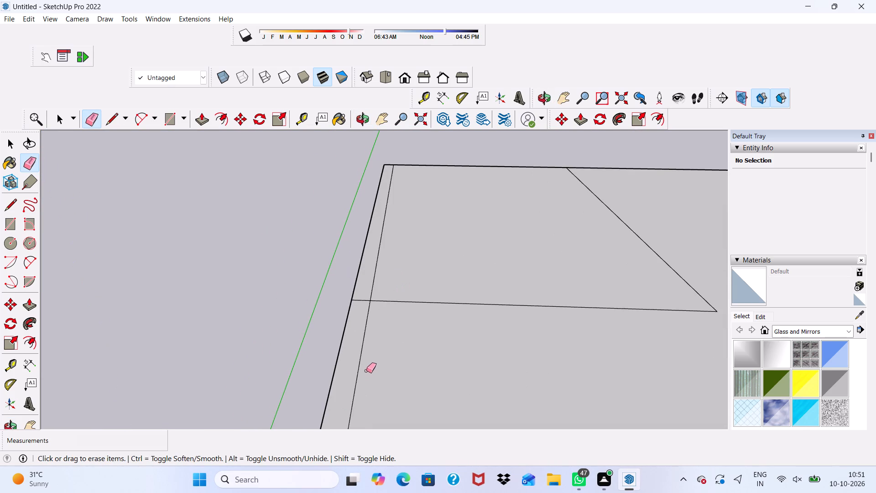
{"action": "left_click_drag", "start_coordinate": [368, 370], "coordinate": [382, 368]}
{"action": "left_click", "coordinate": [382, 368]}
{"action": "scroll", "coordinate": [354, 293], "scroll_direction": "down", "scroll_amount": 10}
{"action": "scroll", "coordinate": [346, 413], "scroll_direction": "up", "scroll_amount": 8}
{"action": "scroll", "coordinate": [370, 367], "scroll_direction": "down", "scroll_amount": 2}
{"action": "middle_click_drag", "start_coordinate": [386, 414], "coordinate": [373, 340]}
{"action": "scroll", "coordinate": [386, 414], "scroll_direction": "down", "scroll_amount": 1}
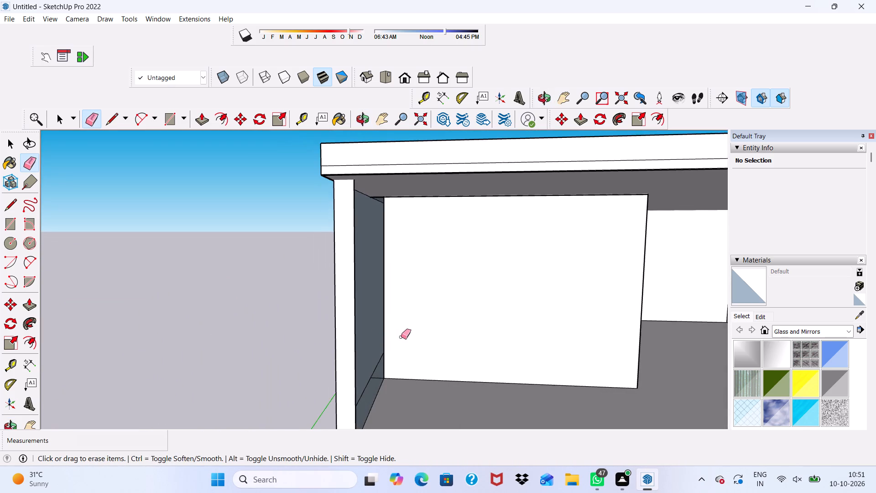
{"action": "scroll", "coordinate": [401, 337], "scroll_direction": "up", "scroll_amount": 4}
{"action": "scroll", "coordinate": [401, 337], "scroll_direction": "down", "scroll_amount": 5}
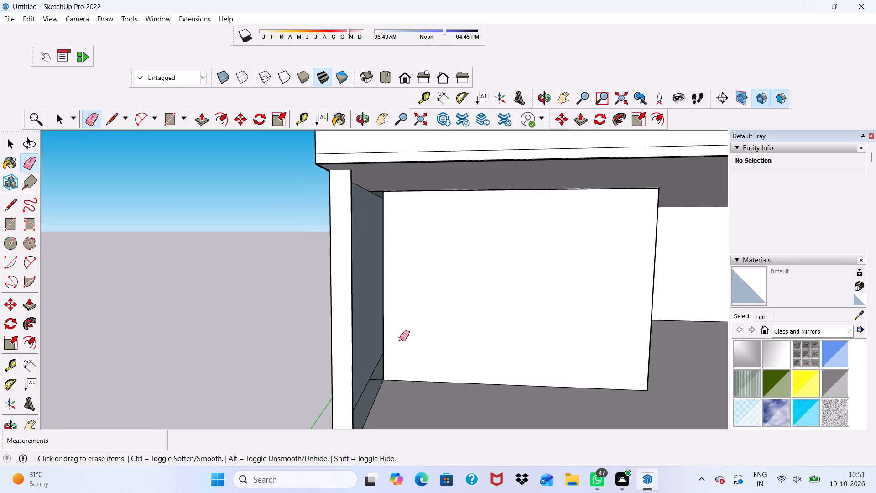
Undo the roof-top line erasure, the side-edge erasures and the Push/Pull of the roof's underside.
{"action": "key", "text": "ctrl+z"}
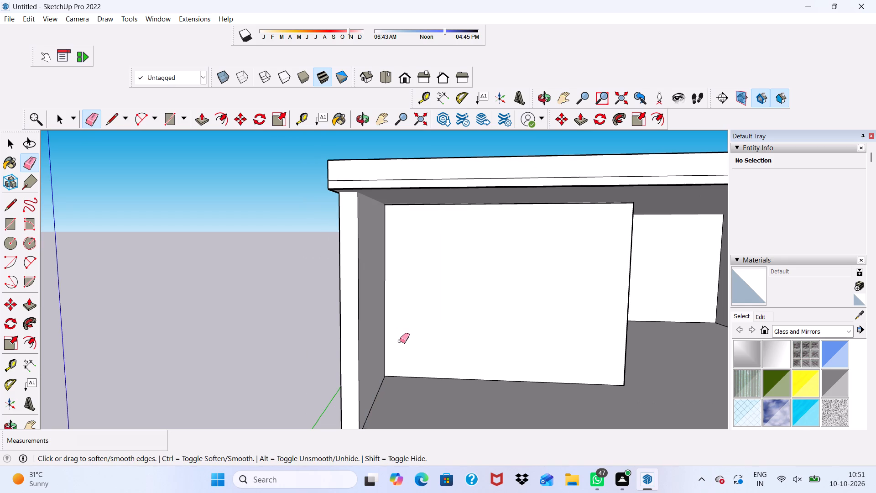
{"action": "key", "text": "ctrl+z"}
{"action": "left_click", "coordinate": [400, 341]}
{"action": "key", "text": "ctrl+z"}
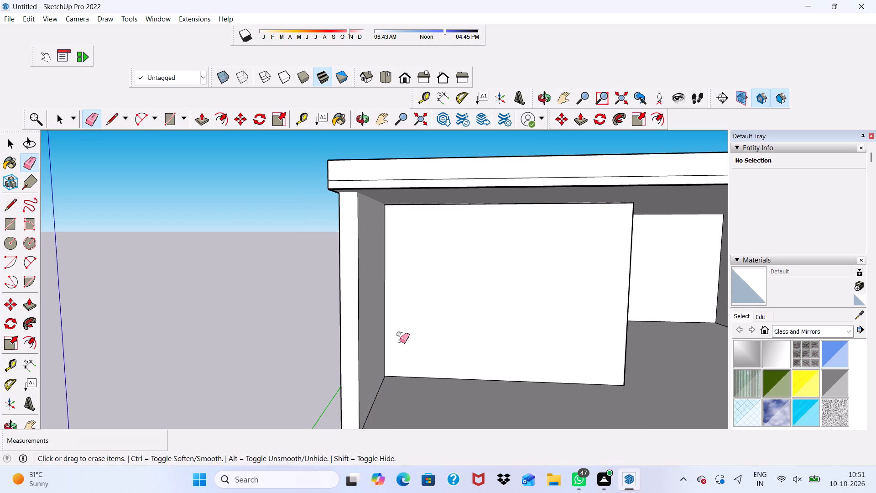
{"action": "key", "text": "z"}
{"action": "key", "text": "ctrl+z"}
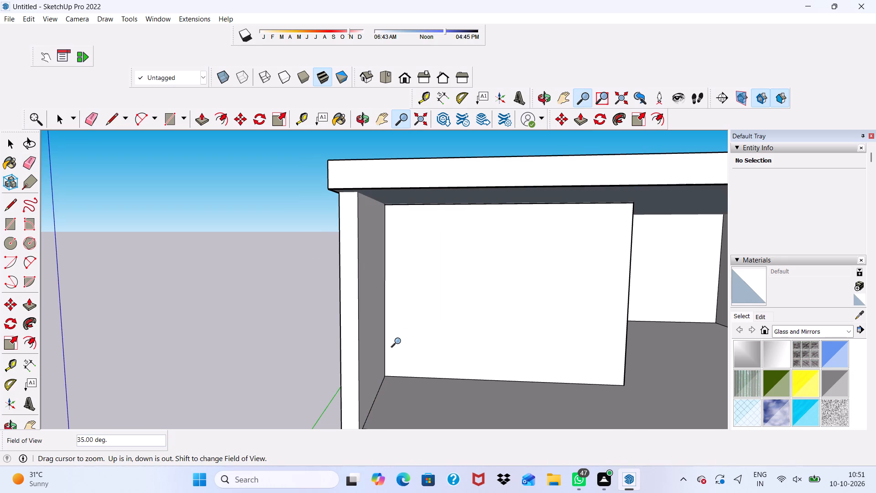
Undo the recent edits around the upper side wall and roof underside until the wall's earlier vertical edge lines are restored.
{"action": "key", "text": "z"}
{"action": "key", "text": "ctrl+z"}
{"action": "key", "text": "z"}
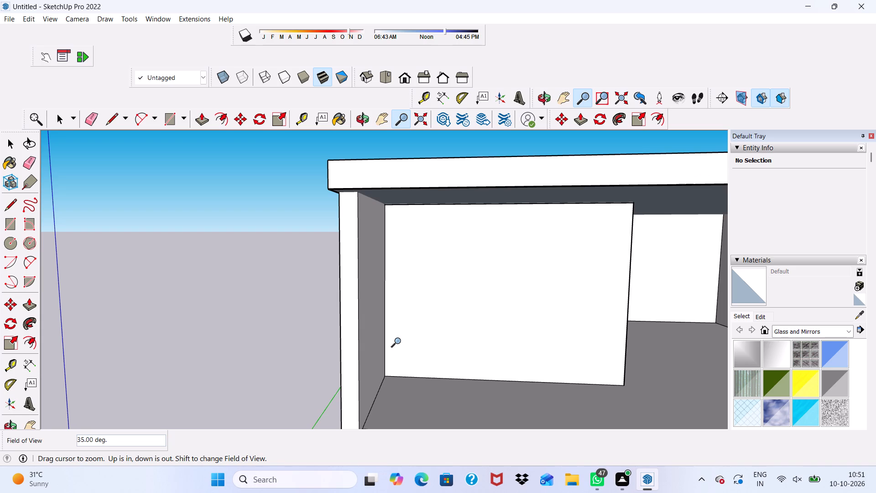
{"action": "key", "text": "ctrl+z"}
{"action": "key", "text": "ctrl+z"}
{"action": "key", "text": "ctrl+z"}
{"action": "key", "text": "ctrl+z"}
{"action": "key", "text": "ctrl+z"}
{"action": "key", "text": "ctrl+z"}
{"action": "key", "text": "ctrl+z"}
{"action": "key", "text": "ctrl+z"}
{"action": "key", "text": "ctrl+z"}
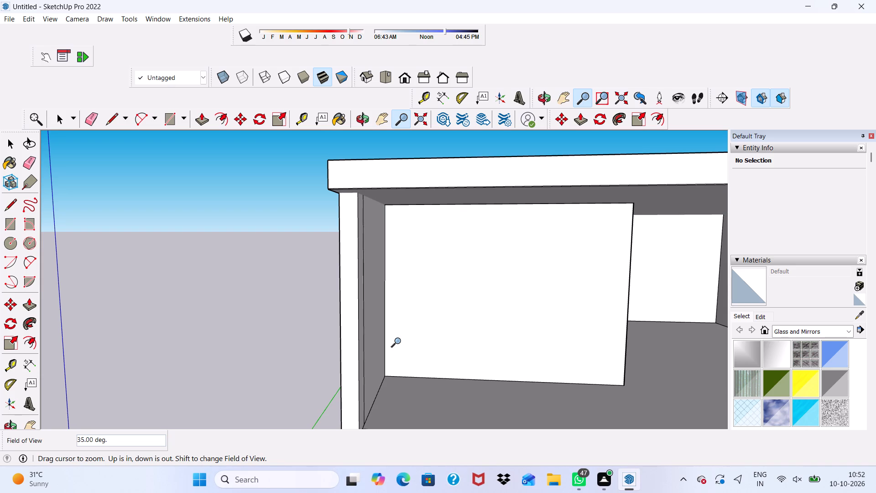
{"action": "key", "text": "ctrl+z"}
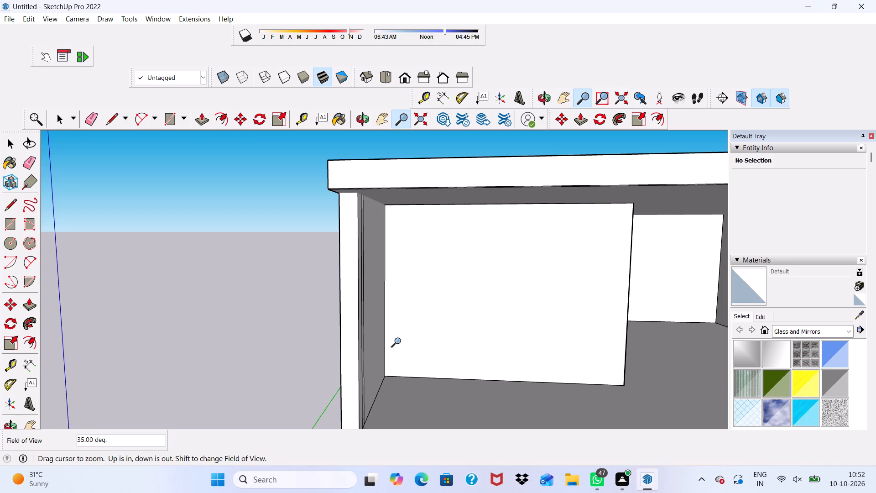
{"action": "key", "text": "ctrl+z"}
{"action": "key", "text": "ctrl+z"}
{"action": "right_click", "coordinate": [400, 341]}
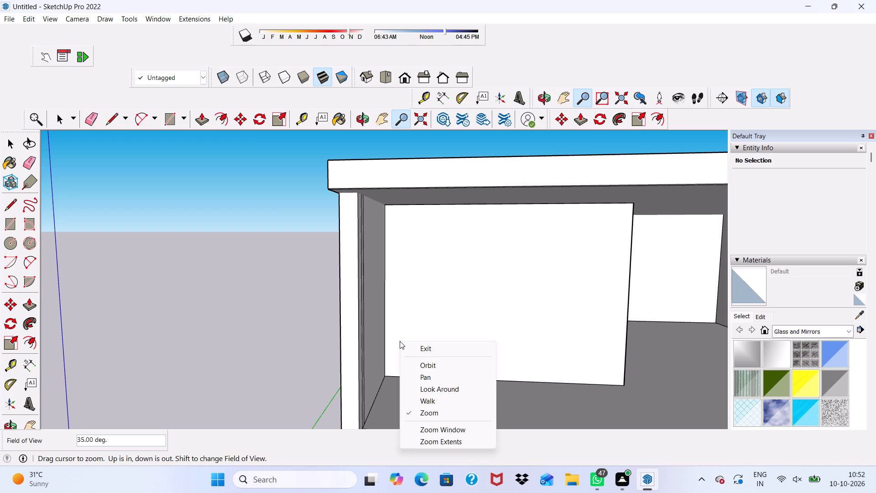
{"action": "key", "text": "ctrl+z"}
{"action": "key", "text": "ctrl+z"}
{"action": "key", "text": "ctrl+z"}
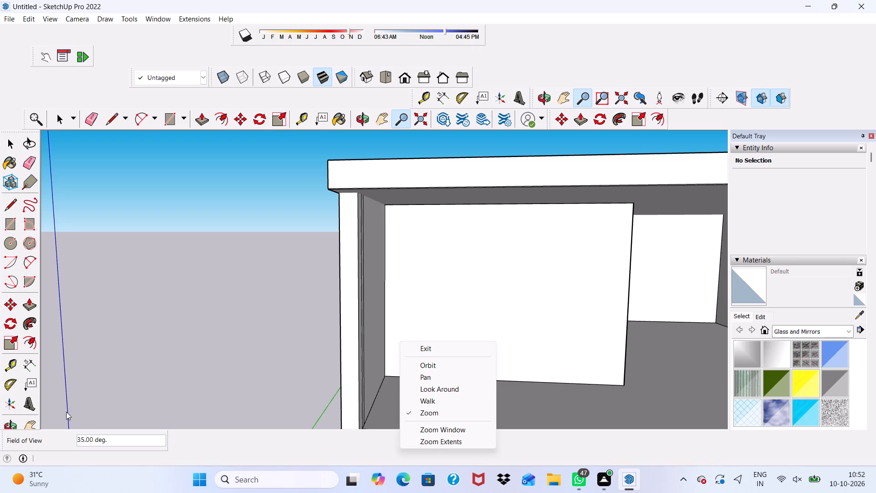
Undo the remaining roof-edge cleanup and the terrace side wall's extension, back to the wall ending at the upper room's front.
{"action": "scroll", "coordinate": [0, 444], "scroll_direction": "down", "scroll_amount": 8}
{"action": "left_click_drag", "start_coordinate": [53, 393], "coordinate": [36, 418]}
{"action": "scroll", "coordinate": [35, 351], "scroll_direction": "up", "scroll_amount": 5}
{"action": "scroll", "coordinate": [336, 335], "scroll_direction": "down", "scroll_amount": 7}
{"action": "middle_click_drag", "start_coordinate": [306, 320], "coordinate": [413, 311]}
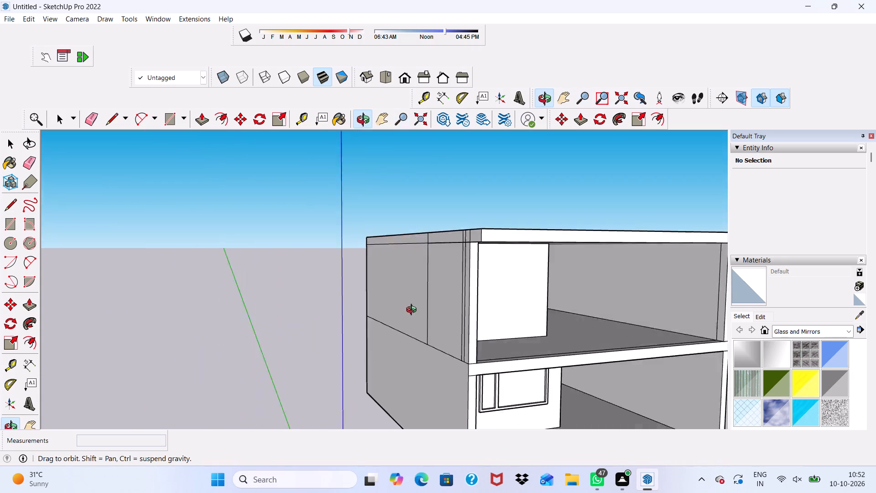
{"action": "middle_click_drag", "start_coordinate": [413, 311], "coordinate": [427, 369]}
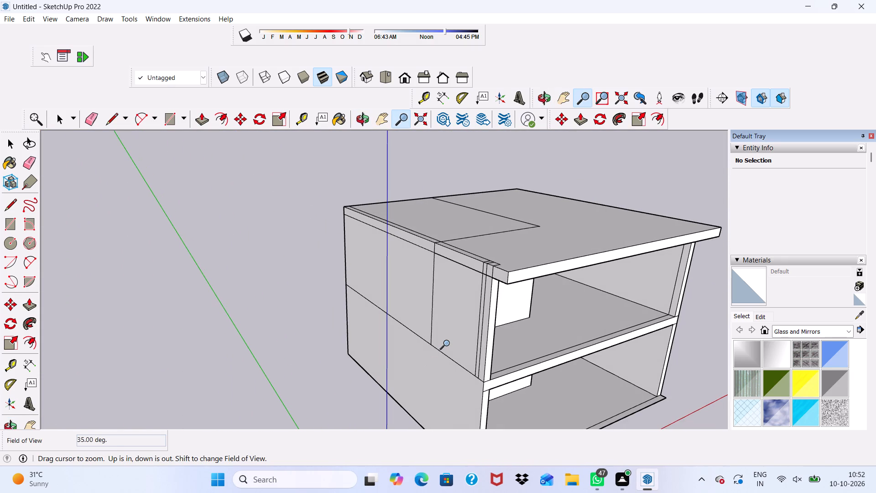
{"action": "key", "text": "ctrl+z"}
{"action": "key", "text": "ctrl+z"}
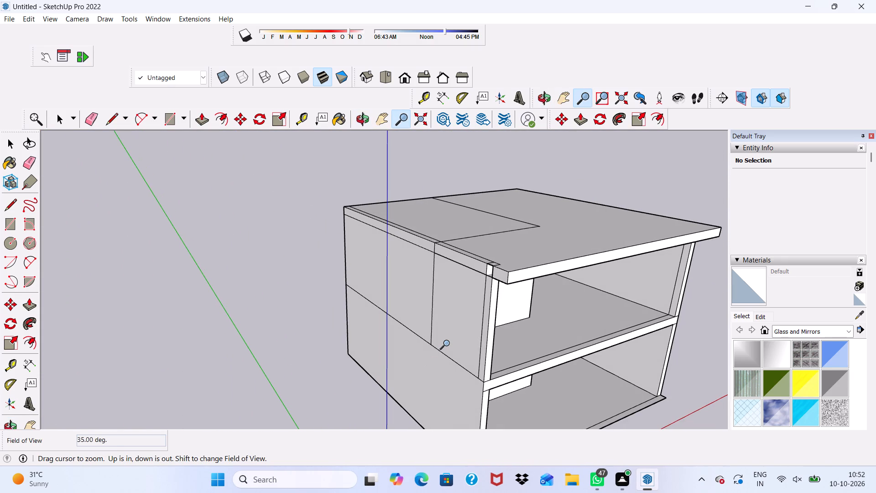
{"action": "key", "text": "ctrl+z"}
{"action": "key", "text": "ctrl+z"}
{"action": "key", "text": "ctrl+z"}
{"action": "key", "text": "ctrl+z"}
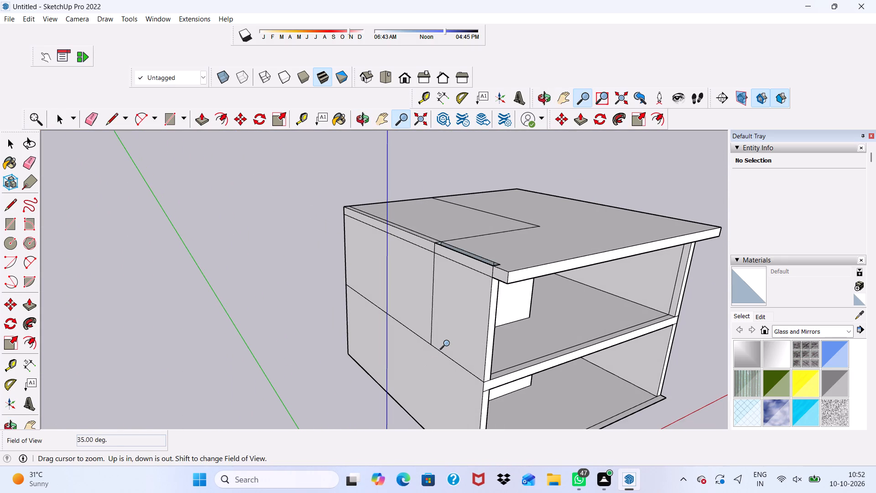
{"action": "key", "text": "ctrl+z"}
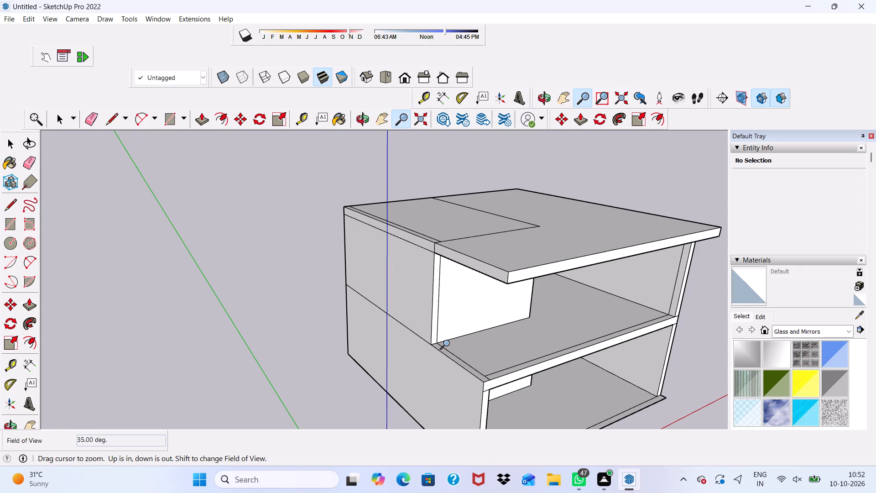
{"action": "key", "text": "ctrl+z"}
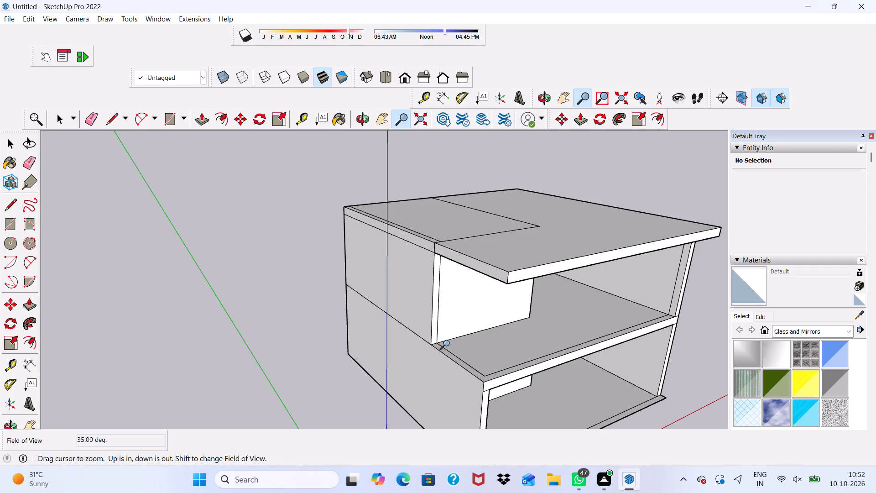
Push/Pull the narrow end face of the upper room's side wall 8' 3 15/16" forward along the terrace floor's edge.
{"action": "left_click", "coordinate": [448, 343], "text": "ctrl"}
{"action": "scroll", "coordinate": [397, 236], "scroll_direction": "down", "scroll_amount": 1}
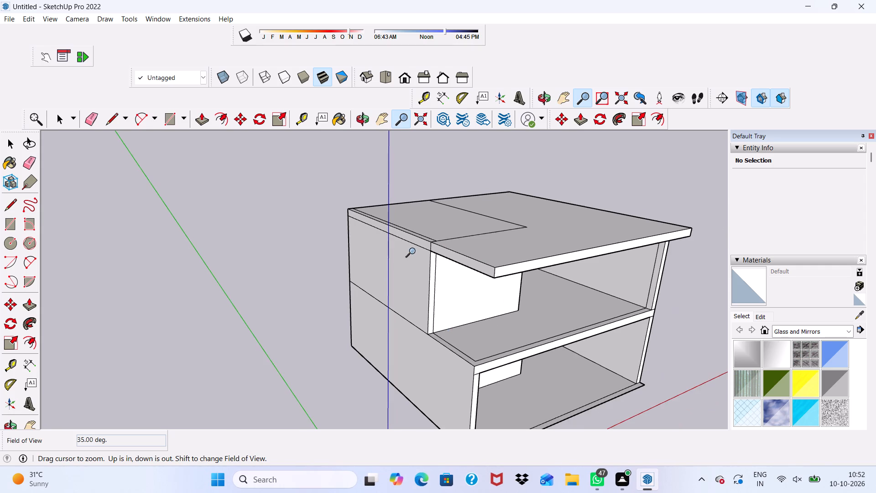
{"action": "middle_click_drag", "start_coordinate": [500, 297], "coordinate": [381, 253]}
{"action": "scroll", "coordinate": [381, 253], "scroll_direction": "up", "scroll_amount": 4}
{"action": "scroll", "coordinate": [334, 240], "scroll_direction": "up", "scroll_amount": 7}
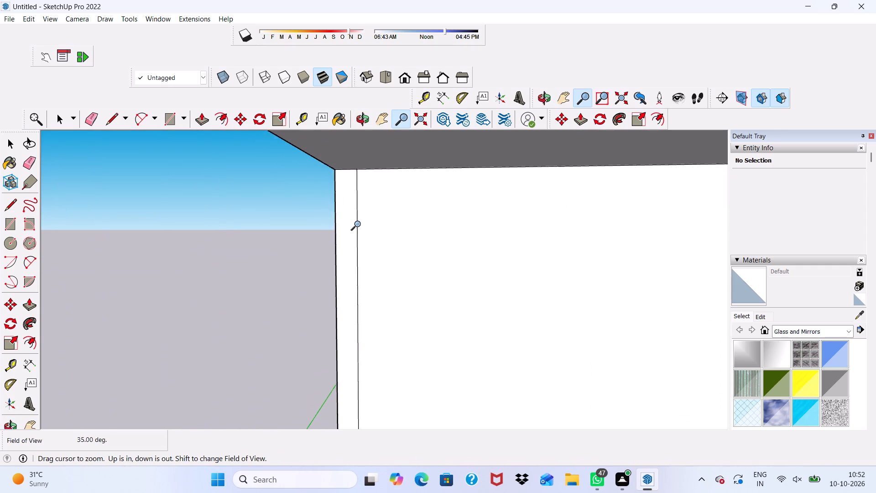
{"action": "scroll", "coordinate": [360, 224], "scroll_direction": "up", "scroll_amount": 1}
{"action": "left_click", "coordinate": [355, 223]}
{"action": "key", "text": "space"}
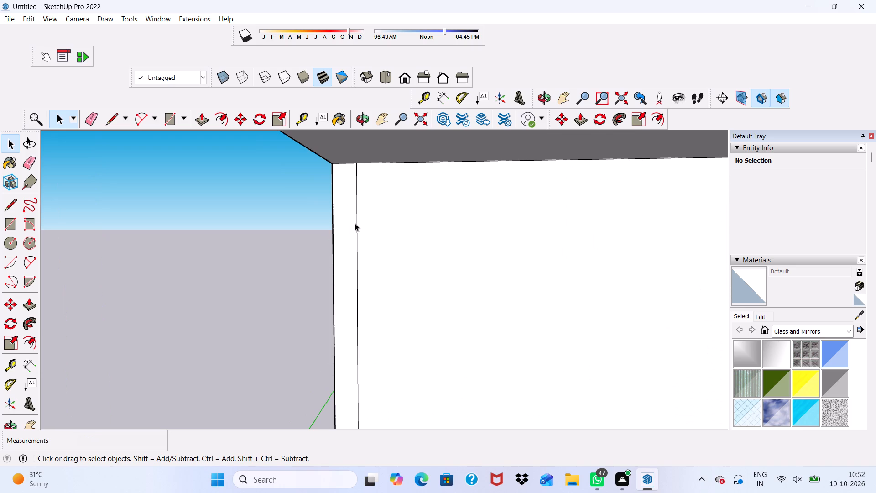
{"action": "left_click", "coordinate": [346, 215]}
{"action": "scroll", "coordinate": [345, 215], "scroll_direction": "down", "scroll_amount": 6}
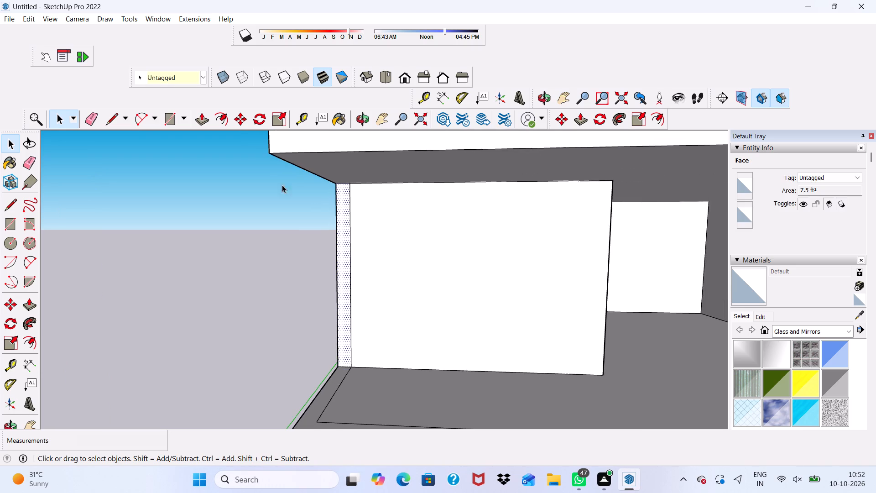
{"action": "left_click_drag", "start_coordinate": [197, 116], "coordinate": [202, 117]}
{"action": "scroll", "coordinate": [353, 225], "scroll_direction": "up", "scroll_amount": 6}
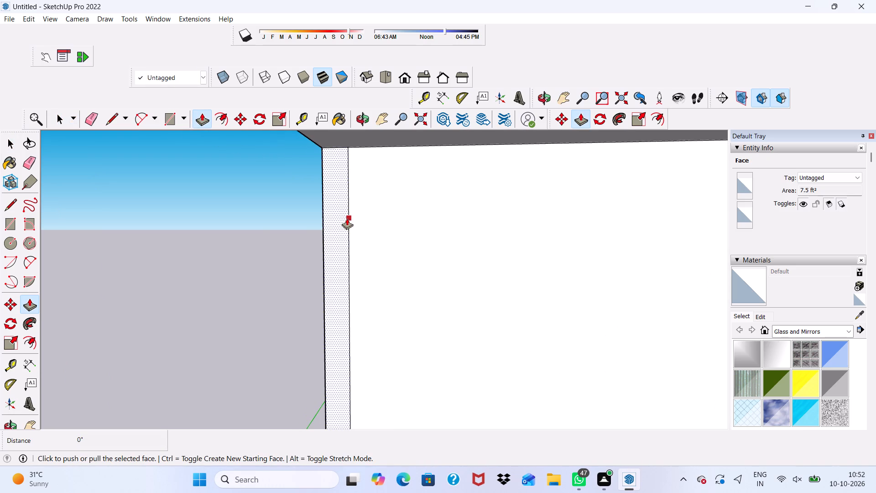
{"action": "left_click", "coordinate": [347, 218]}
{"action": "scroll", "coordinate": [345, 229], "scroll_direction": "down", "scroll_amount": 9}
{"action": "scroll", "coordinate": [310, 265], "scroll_direction": "down", "scroll_amount": 4}
{"action": "scroll", "coordinate": [308, 272], "scroll_direction": "up", "scroll_amount": 1}
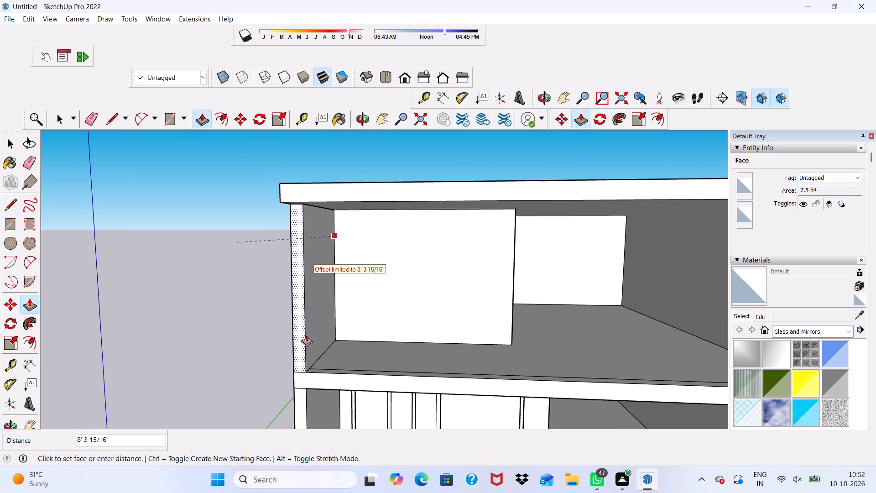
{"action": "left_click", "coordinate": [316, 377]}
Erase the short vertical line on the roof's side edge, above the extended side wall.
{"action": "scroll", "coordinate": [284, 341], "scroll_direction": "down", "scroll_amount": 4}
{"action": "middle_click_drag", "start_coordinate": [262, 240], "coordinate": [399, 206]}
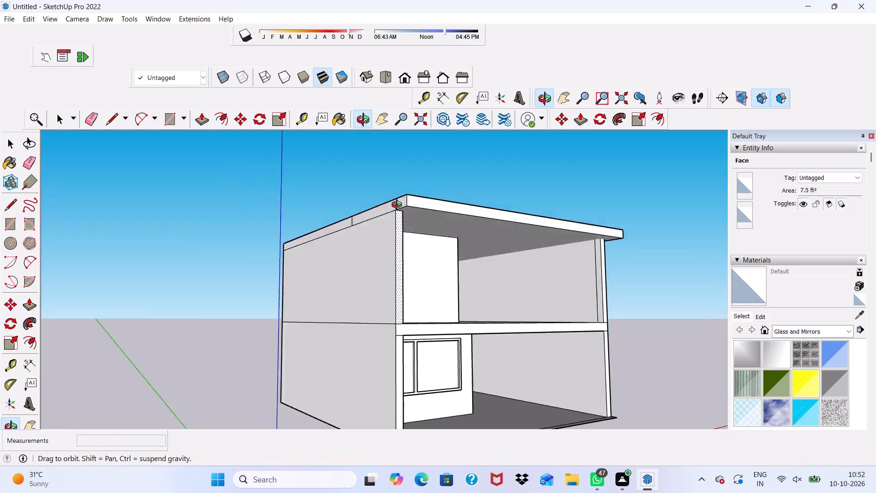
{"action": "middle_click_drag", "start_coordinate": [399, 206], "coordinate": [420, 314]}
{"action": "middle_click_drag", "start_coordinate": [437, 317], "coordinate": [452, 304]}
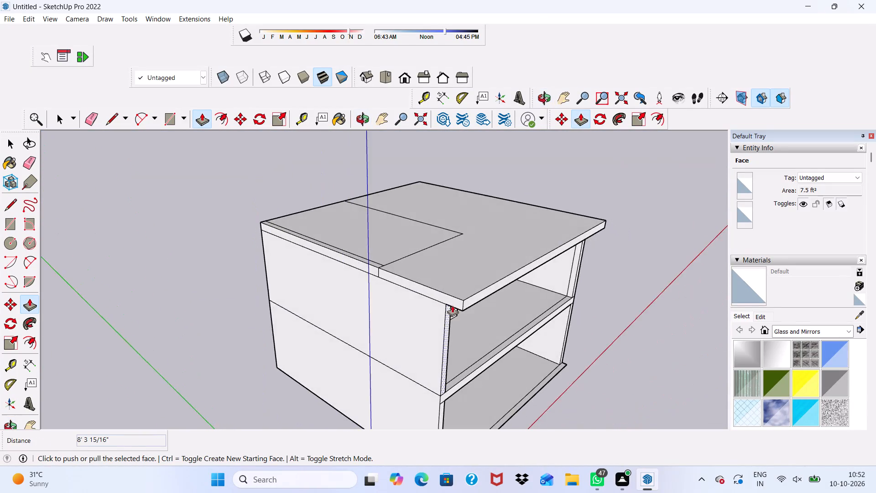
{"action": "scroll", "coordinate": [391, 267], "scroll_direction": "up", "scroll_amount": 10}
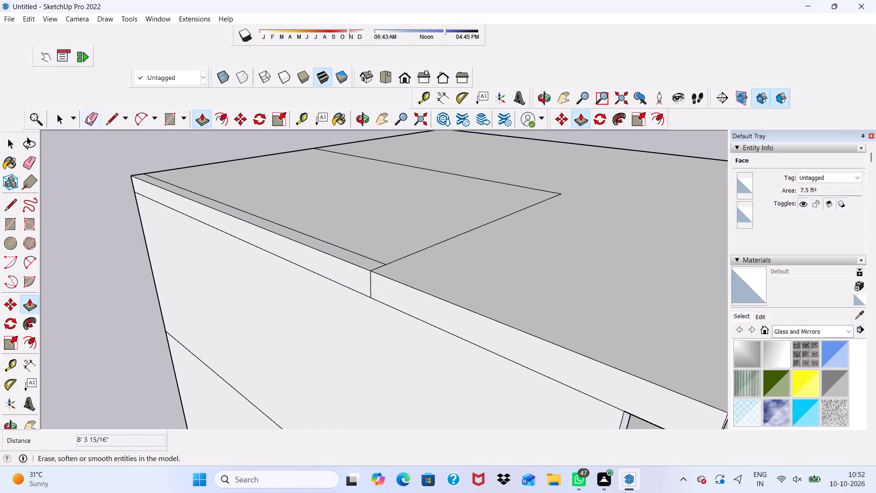
{"action": "left_click", "coordinate": [88, 117]}
{"action": "scroll", "coordinate": [429, 293], "scroll_direction": "up", "scroll_amount": 3}
{"action": "left_click_drag", "start_coordinate": [359, 279], "coordinate": [330, 283]}
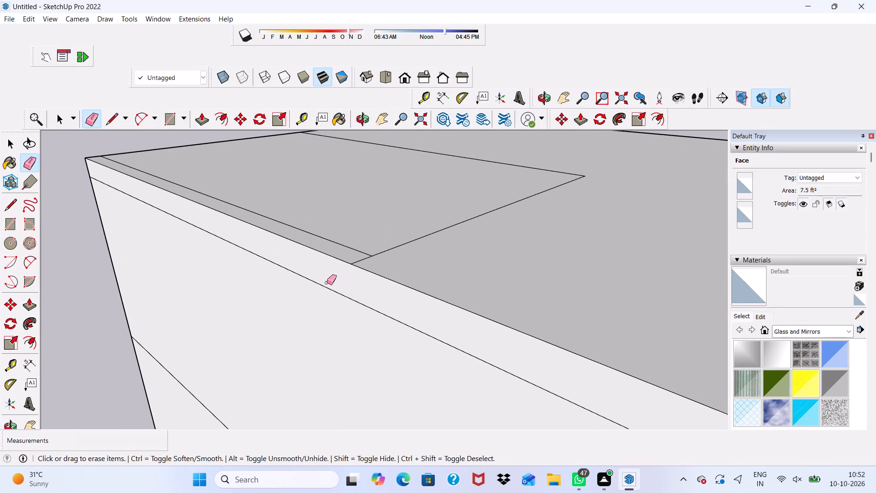
Erase the short segment on the roof's top face joining the inner rectangle's corner to the roof's side edge.
{"action": "scroll", "coordinate": [307, 283], "scroll_direction": "down", "scroll_amount": 12}
{"action": "middle_click_drag", "start_coordinate": [323, 348], "coordinate": [220, 294]}
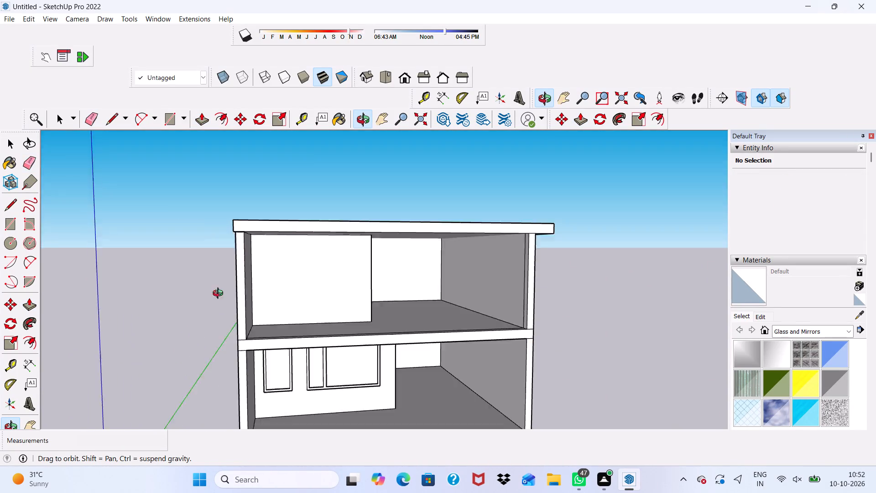
{"action": "middle_click_drag", "start_coordinate": [220, 294], "coordinate": [233, 372]}
{"action": "scroll", "coordinate": [266, 293], "scroll_direction": "up", "scroll_amount": 1}
{"action": "scroll", "coordinate": [266, 294], "scroll_direction": "down", "scroll_amount": 3}
{"action": "middle_click_drag", "start_coordinate": [272, 342], "coordinate": [254, 374]}
{"action": "scroll", "coordinate": [235, 284], "scroll_direction": "up", "scroll_amount": 4}
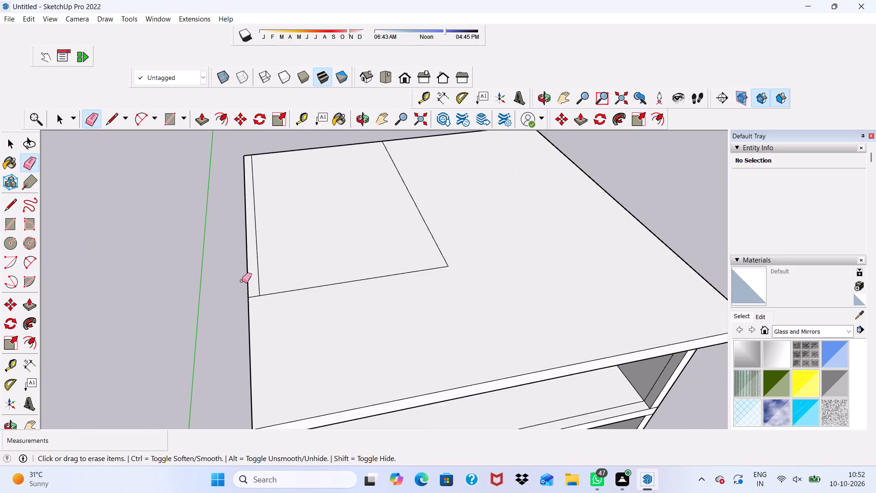
{"action": "scroll", "coordinate": [242, 281], "scroll_direction": "up", "scroll_amount": 4}
{"action": "left_click_drag", "start_coordinate": [258, 305], "coordinate": [258, 313]}
{"action": "scroll", "coordinate": [256, 305], "scroll_direction": "down", "scroll_amount": 10}
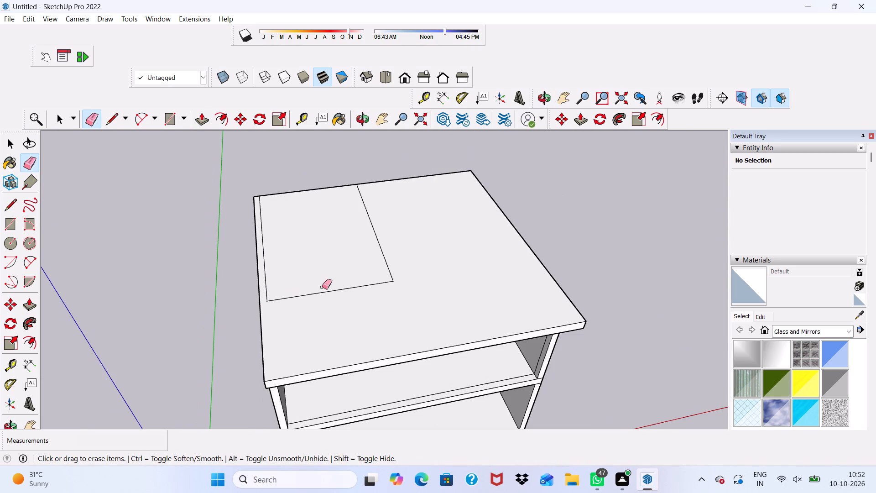
Offset the outline of the roof top's large face, surrounding the rear corner rectangle, inward by 9".
{"action": "key", "text": "space"}
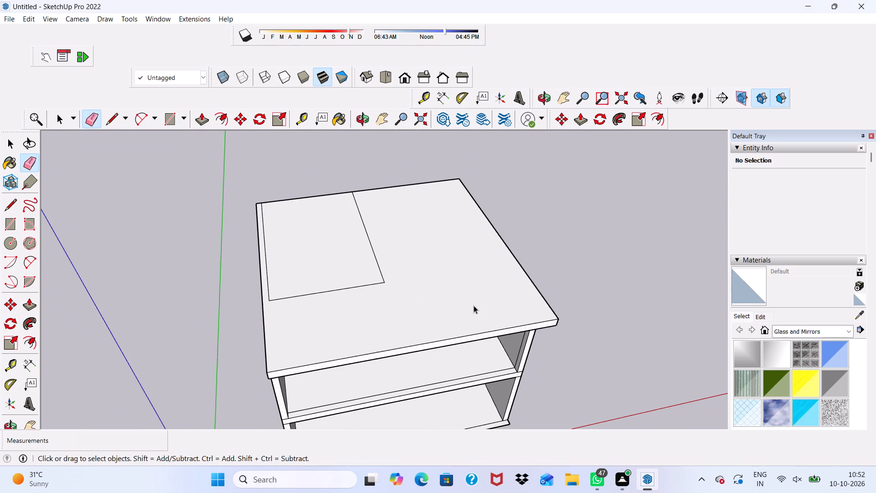
{"action": "left_click", "coordinate": [395, 336]}
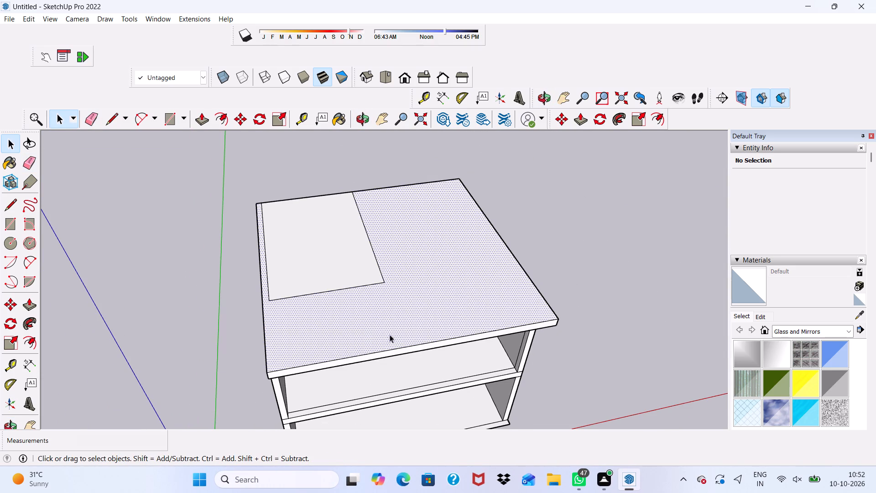
{"action": "left_click", "coordinate": [225, 119]}
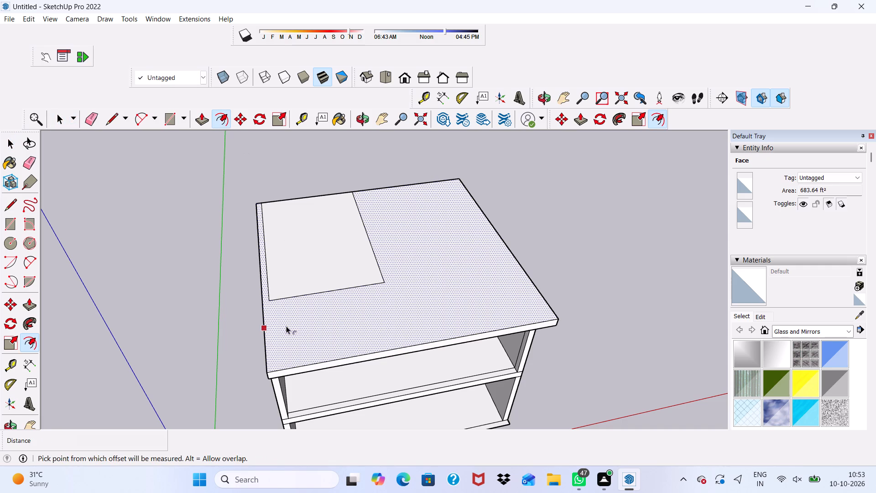
{"action": "left_click", "coordinate": [286, 326]}
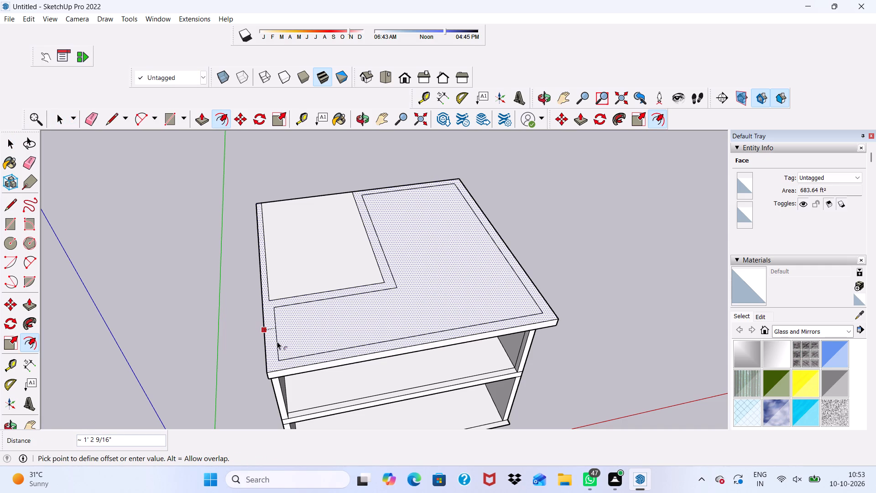
{"action": "type", "text": "9\""}
{"action": "key", "text": "Return"}
Draw a short line across the 9" band between the rear rectangle's corner and the offset outline's adjacent inner corner.
{"action": "scroll", "coordinate": [318, 283], "scroll_direction": "up", "scroll_amount": 4}
{"action": "left_click", "coordinate": [113, 115]}
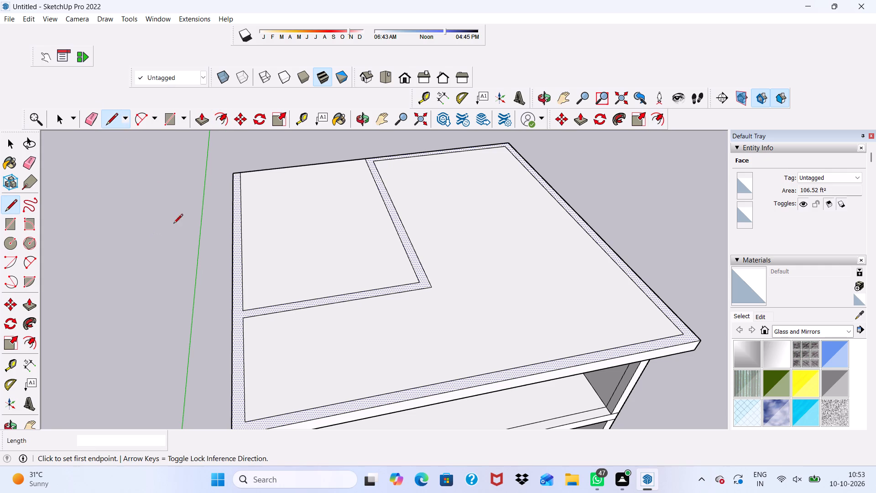
{"action": "scroll", "coordinate": [287, 306], "scroll_direction": "up", "scroll_amount": 5}
{"action": "scroll", "coordinate": [202, 309], "scroll_direction": "up", "scroll_amount": 5}
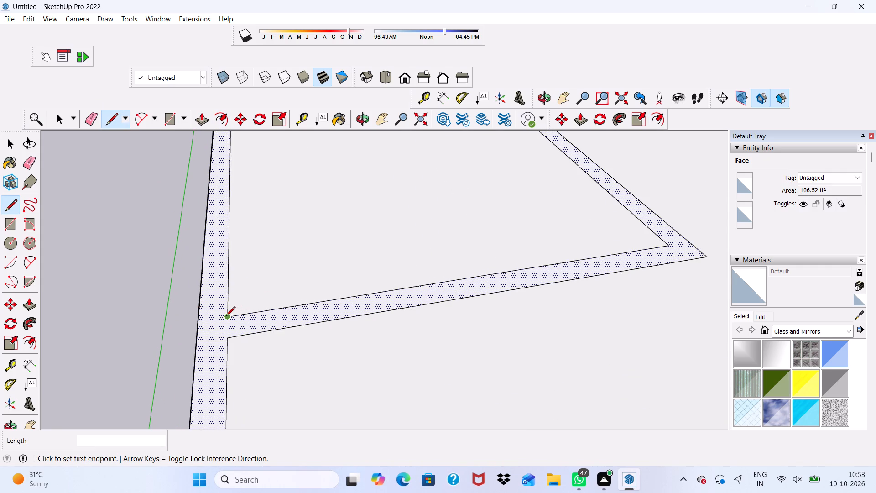
{"action": "left_click", "coordinate": [226, 317]}
{"action": "left_click", "coordinate": [228, 342]}
{"action": "scroll", "coordinate": [240, 288], "scroll_direction": "down", "scroll_amount": 12}
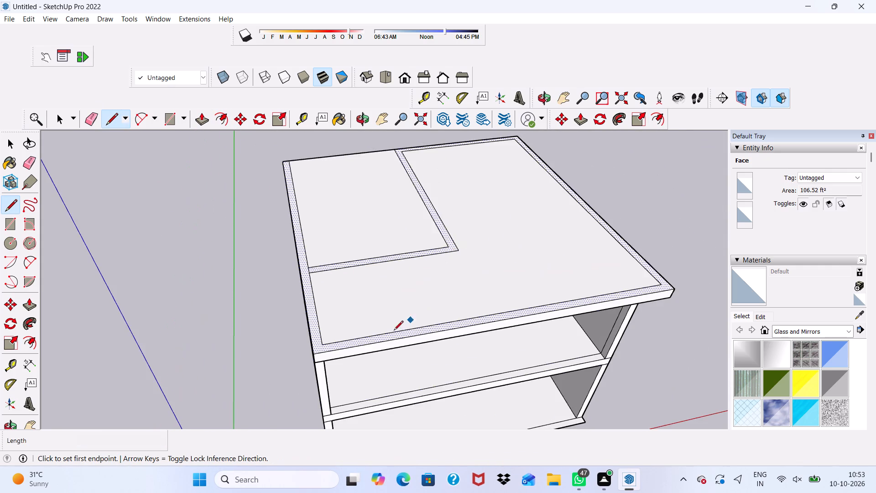
Draw short 9" lines from the offset outline's two front inner corners straight to the roof's front edge.
{"action": "scroll", "coordinate": [354, 350], "scroll_direction": "up", "scroll_amount": 9}
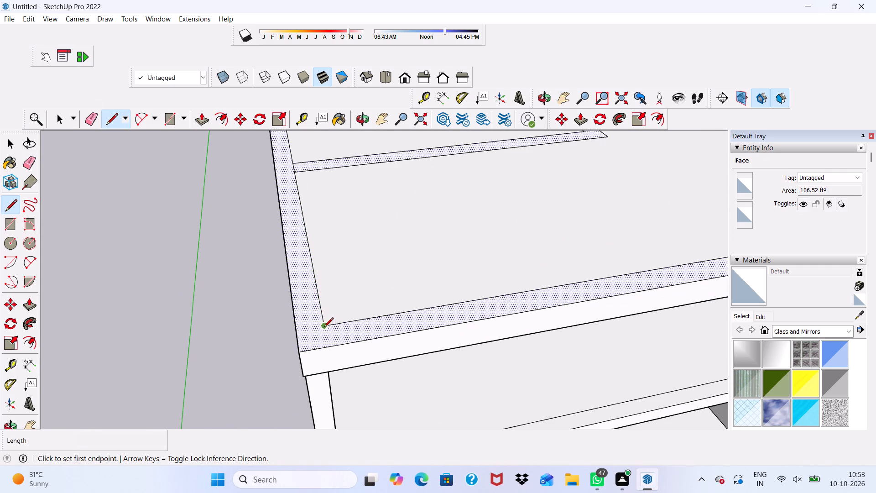
{"action": "left_click", "coordinate": [324, 328]}
{"action": "left_click", "coordinate": [331, 346]}
{"action": "scroll", "coordinate": [313, 299], "scroll_direction": "down", "scroll_amount": 8}
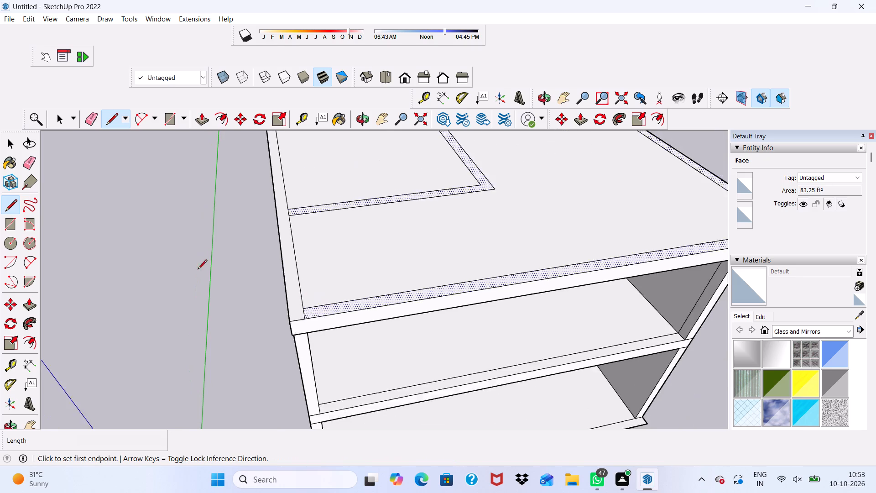
{"action": "scroll", "coordinate": [198, 270], "scroll_direction": "down", "scroll_amount": 2}
{"action": "scroll", "coordinate": [627, 240], "scroll_direction": "up", "scroll_amount": 15}
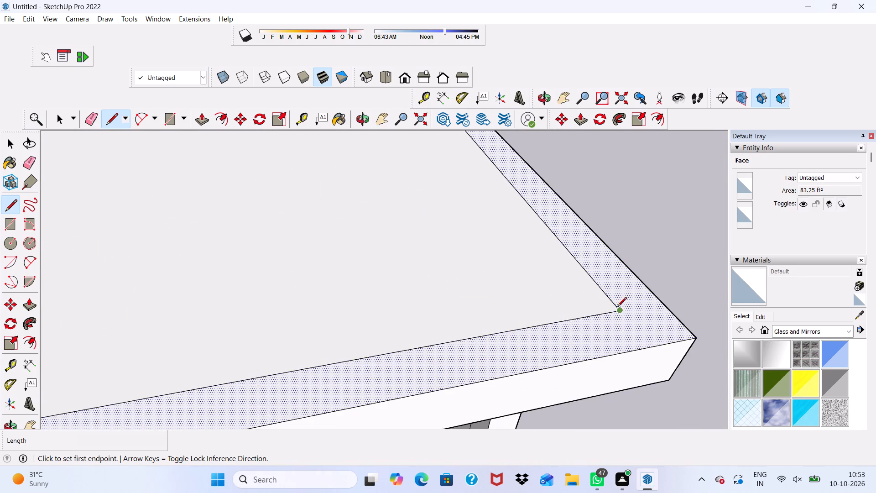
{"action": "left_click", "coordinate": [617, 308]}
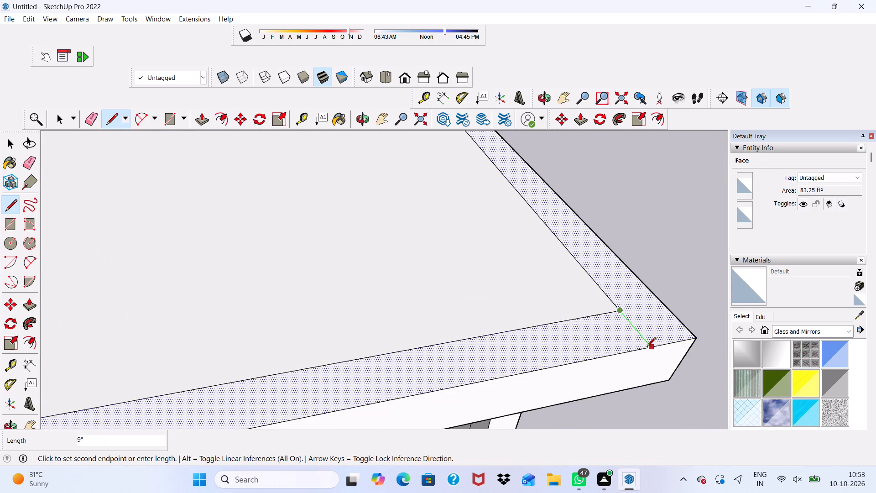
{"action": "left_click", "coordinate": [647, 347]}
{"action": "scroll", "coordinate": [648, 254], "scroll_direction": "down", "scroll_amount": 20}
Erase the short segment separating the rear rectangle's 9" wall band from the side wall band on the roof top.
{"action": "middle_click_drag", "start_coordinate": [564, 286], "coordinate": [532, 371]}
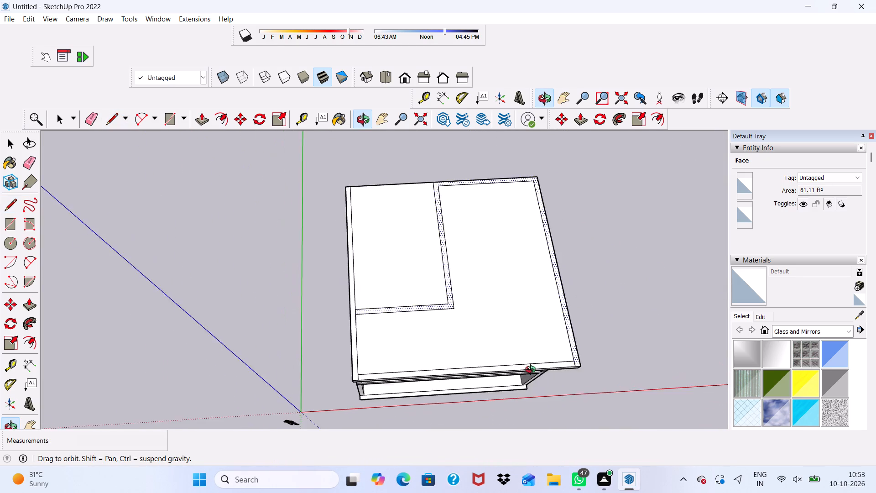
{"action": "middle_click_drag", "start_coordinate": [532, 371], "coordinate": [515, 386]}
{"action": "scroll", "coordinate": [615, 176], "scroll_direction": "up", "scroll_amount": 1}
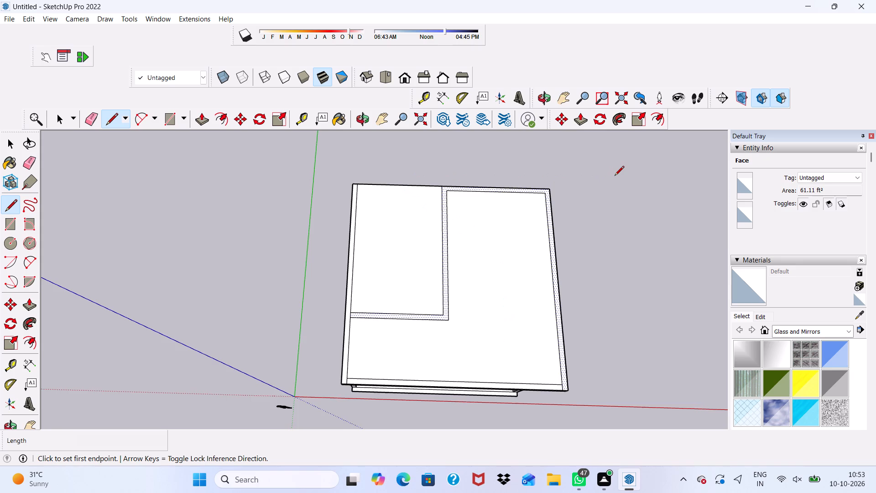
{"action": "key", "text": "space"}
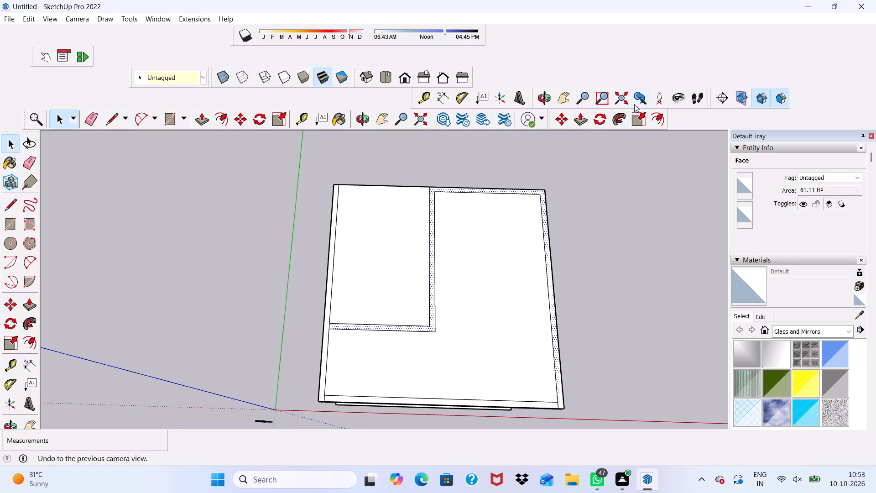
{"action": "scroll", "coordinate": [220, 130], "scroll_direction": "up", "scroll_amount": 4}
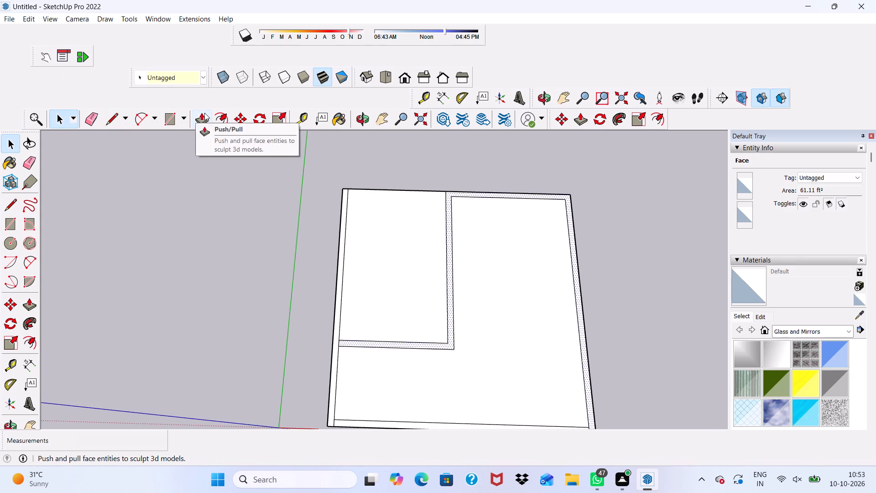
{"action": "left_click", "coordinate": [204, 113]}
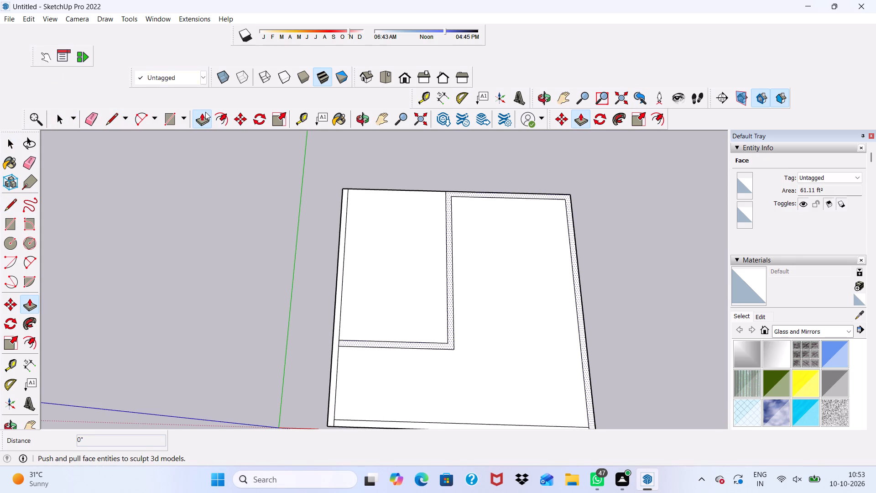
{"action": "key", "text": "space"}
{"action": "scroll", "coordinate": [205, 112], "scroll_direction": "up", "scroll_amount": 1}
{"action": "left_click", "coordinate": [90, 121]}
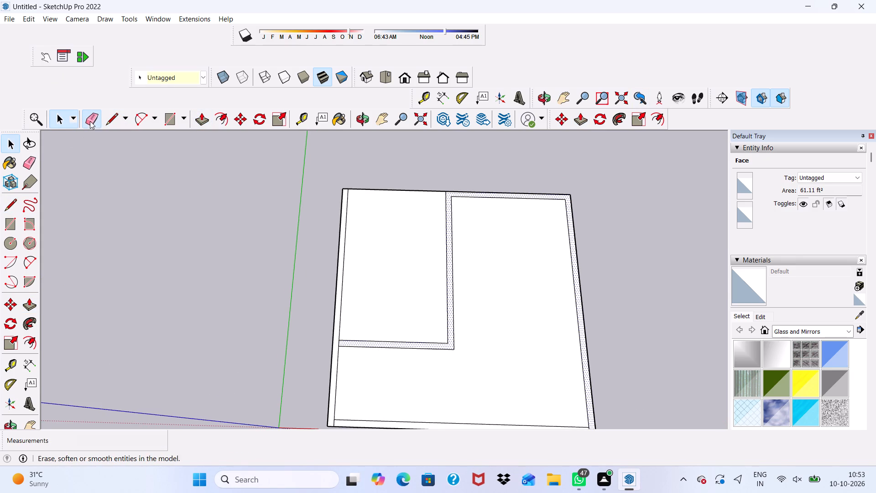
{"action": "scroll", "coordinate": [349, 354], "scroll_direction": "up", "scroll_amount": 15}
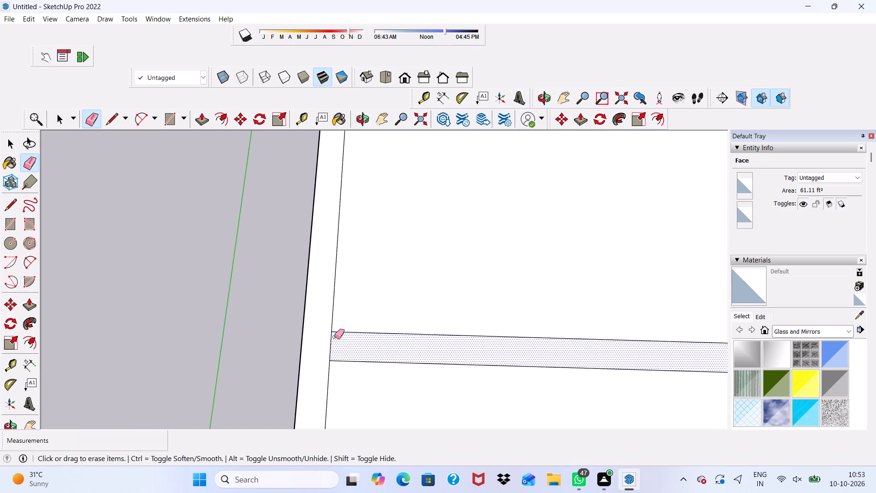
{"action": "left_click_drag", "start_coordinate": [336, 341], "coordinate": [323, 347]}
{"action": "key", "text": "space"}
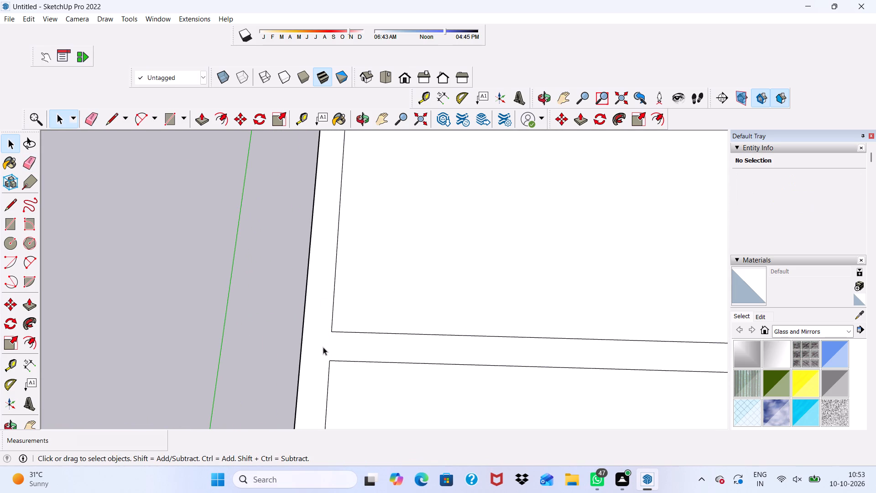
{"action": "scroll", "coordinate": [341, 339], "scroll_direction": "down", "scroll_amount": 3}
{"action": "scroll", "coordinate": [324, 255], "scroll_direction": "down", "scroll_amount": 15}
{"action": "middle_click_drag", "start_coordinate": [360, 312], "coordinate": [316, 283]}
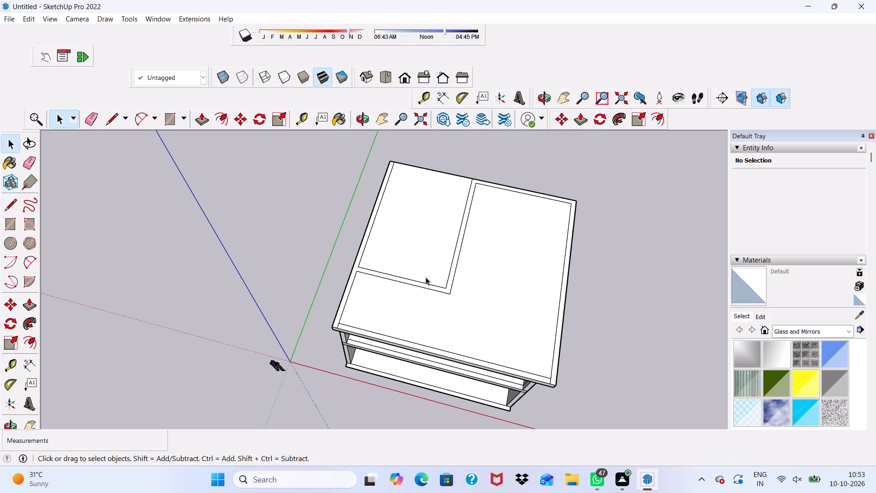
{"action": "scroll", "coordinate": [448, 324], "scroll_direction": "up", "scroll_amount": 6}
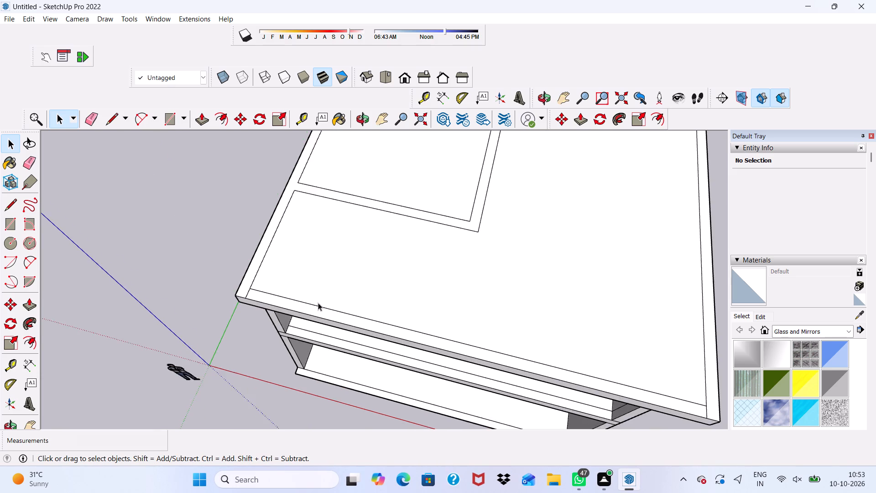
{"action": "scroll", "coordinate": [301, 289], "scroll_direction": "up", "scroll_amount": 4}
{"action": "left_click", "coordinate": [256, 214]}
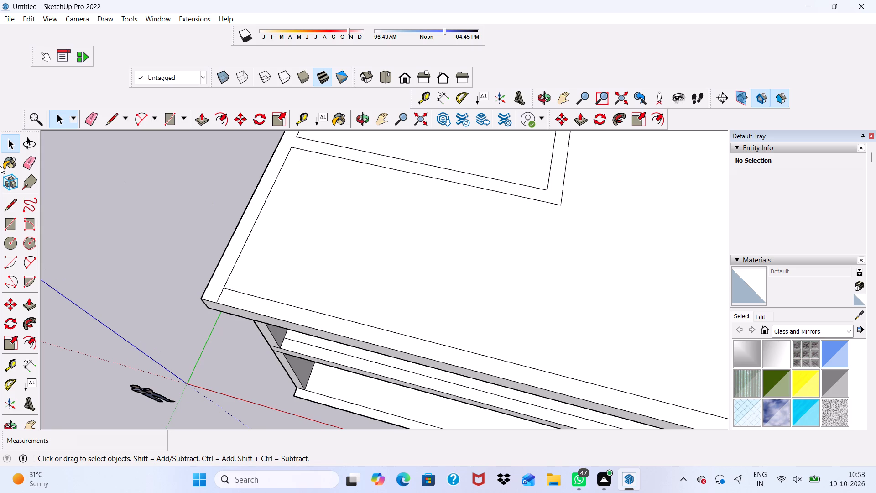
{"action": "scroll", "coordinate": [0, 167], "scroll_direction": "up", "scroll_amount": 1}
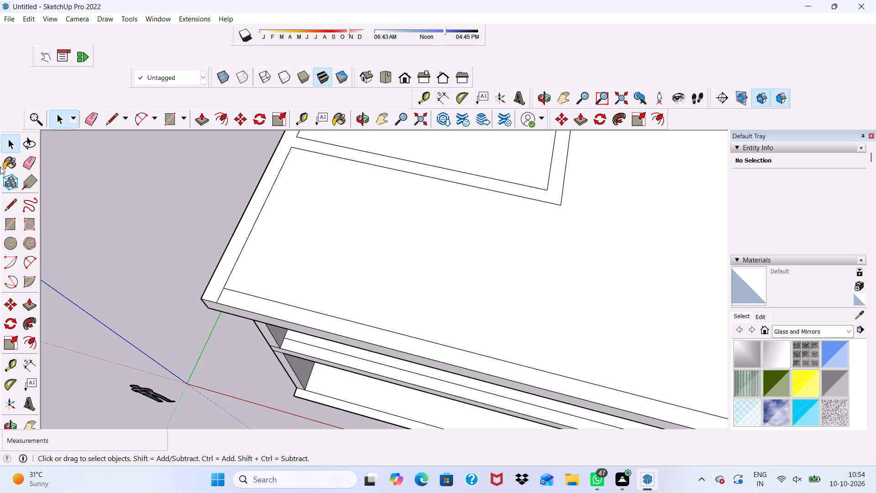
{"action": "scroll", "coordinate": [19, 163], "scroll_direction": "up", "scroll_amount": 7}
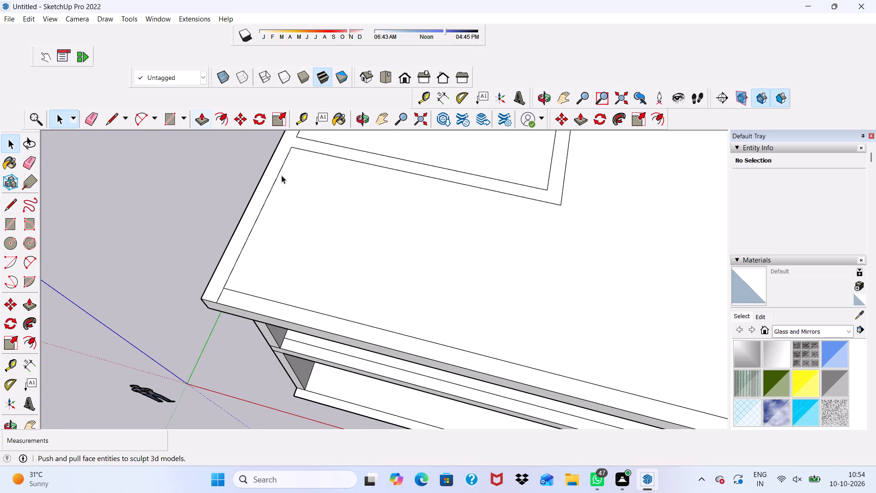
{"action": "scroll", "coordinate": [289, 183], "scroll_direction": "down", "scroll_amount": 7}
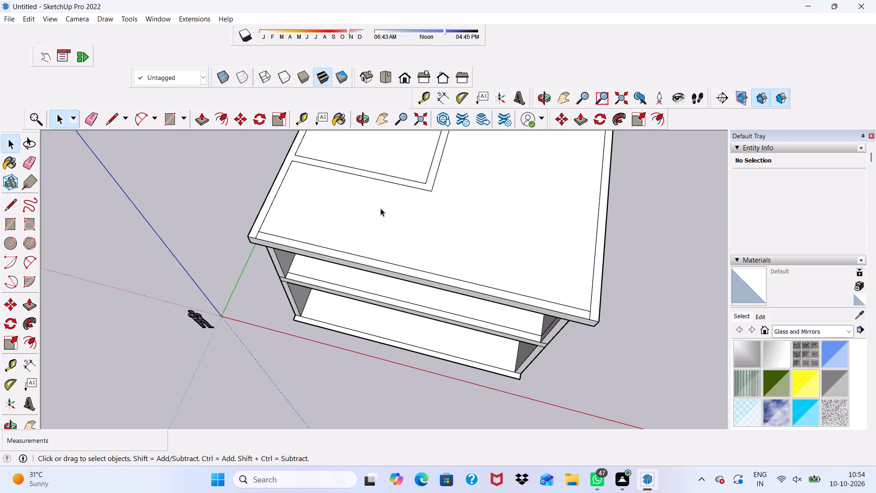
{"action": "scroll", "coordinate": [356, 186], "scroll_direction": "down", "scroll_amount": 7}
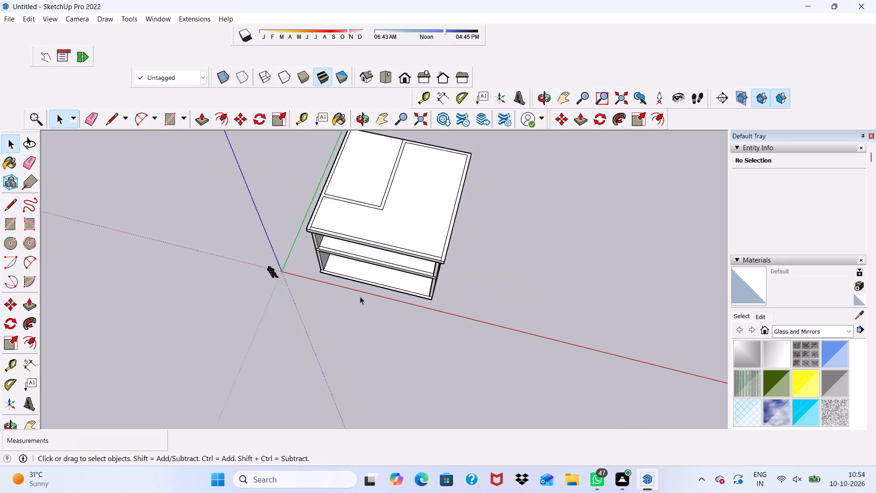
Push/Pull the joined 9" wall band on the roof top up 10'.
{"action": "scroll", "coordinate": [360, 296], "scroll_direction": "down", "scroll_amount": 6}
{"action": "scroll", "coordinate": [401, 138], "scroll_direction": "up", "scroll_amount": 20}
{"action": "scroll", "coordinate": [401, 138], "scroll_direction": "up", "scroll_amount": 5}
{"action": "scroll", "coordinate": [384, 198], "scroll_direction": "down", "scroll_amount": 2}
{"action": "scroll", "coordinate": [320, 228], "scroll_direction": "up", "scroll_amount": 3}
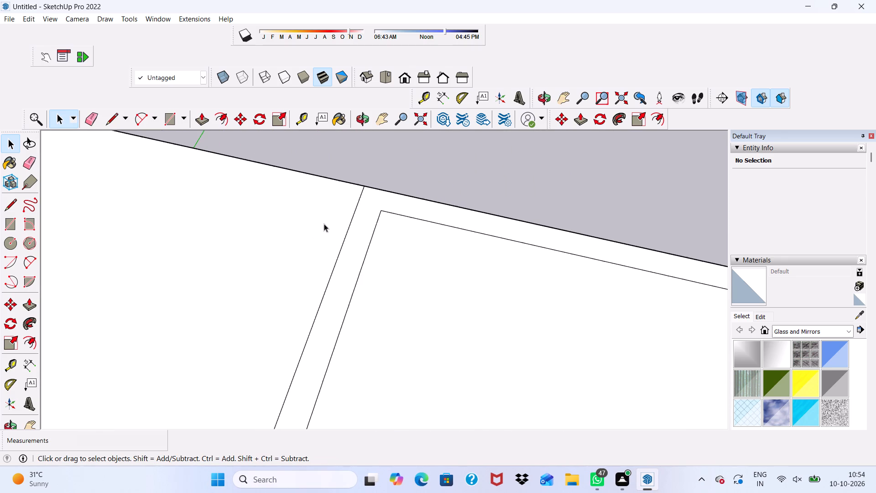
{"action": "left_click", "coordinate": [360, 223]}
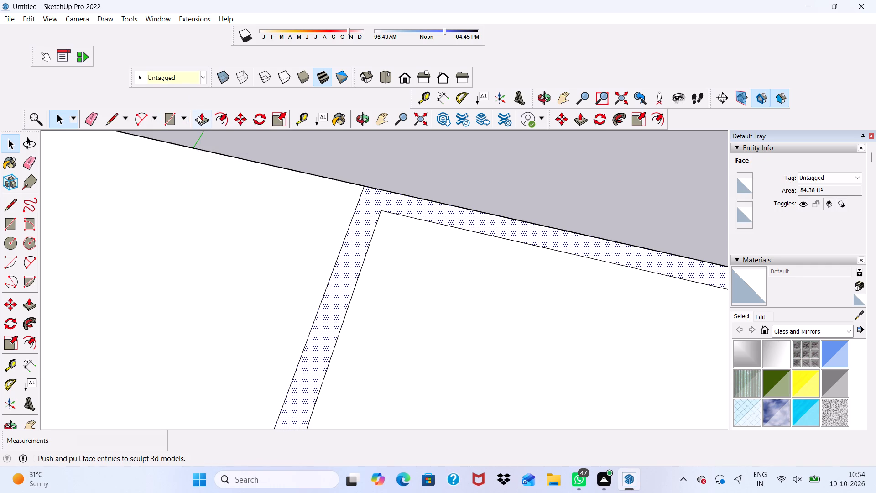
{"action": "left_click", "coordinate": [202, 120]}
{"action": "left_click", "coordinate": [339, 279]}
{"action": "scroll", "coordinate": [299, 215], "scroll_direction": "down", "scroll_amount": 3}
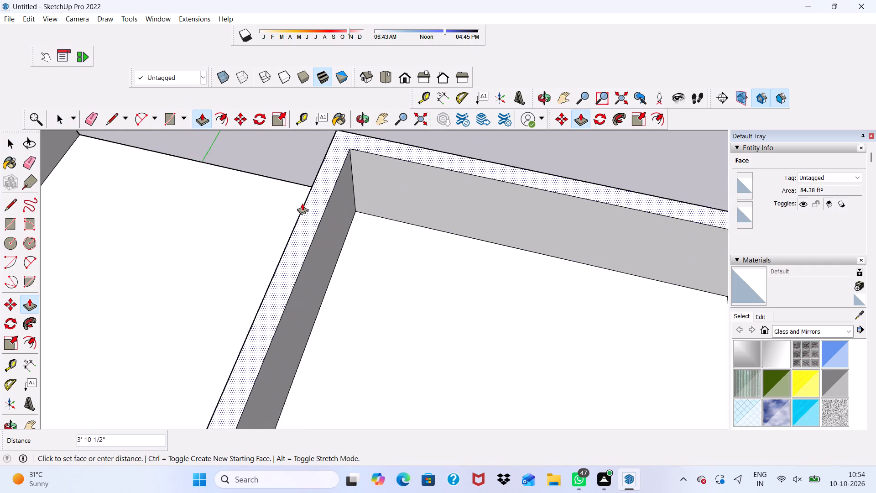
{"action": "scroll", "coordinate": [302, 203], "scroll_direction": "down", "scroll_amount": 20}
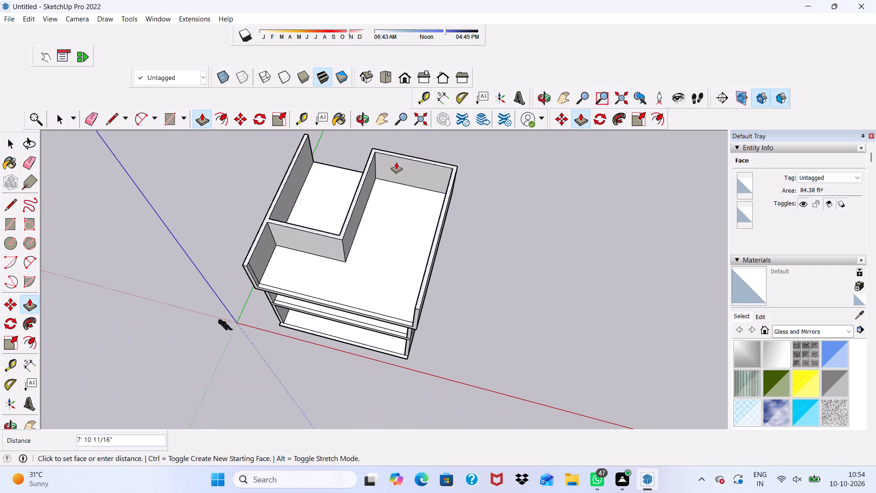
{"action": "type", "text": "10'"}
{"action": "key", "text": "Return"}
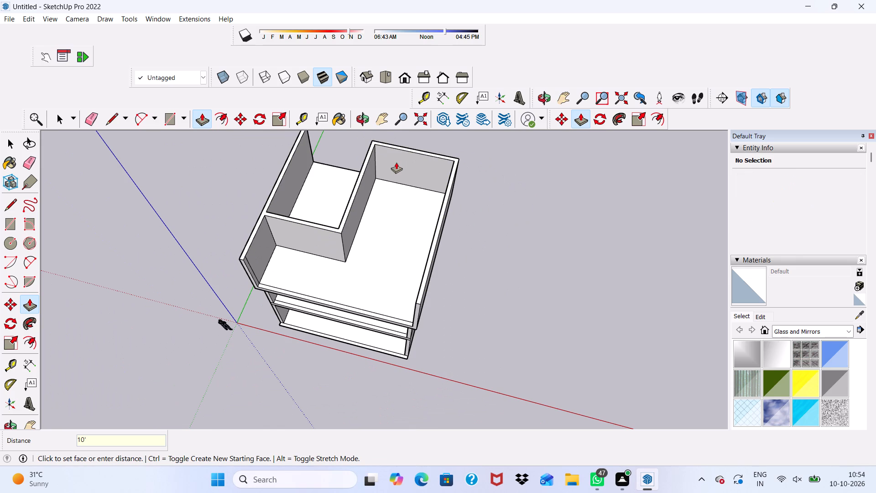
Extend the rear wall's end face about 13' 4" across the corner room's open back to the opposite side wall.
{"action": "scroll", "coordinate": [374, 194], "scroll_direction": "down", "scroll_amount": 2}
{"action": "middle_click_drag", "start_coordinate": [401, 179], "coordinate": [0, 138]}
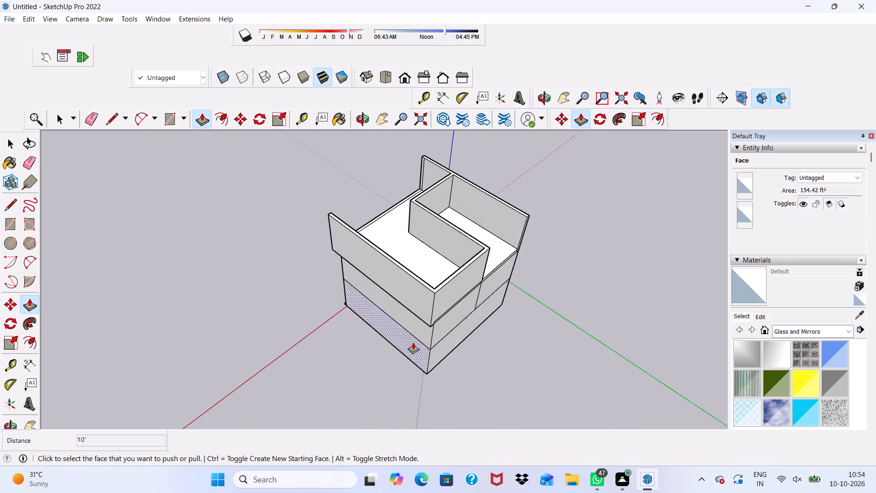
{"action": "scroll", "coordinate": [419, 340], "scroll_direction": "up", "scroll_amount": 6}
{"action": "scroll", "coordinate": [598, 187], "scroll_direction": "up", "scroll_amount": 6}
{"action": "middle_click_drag", "start_coordinate": [501, 223], "coordinate": [276, 215]}
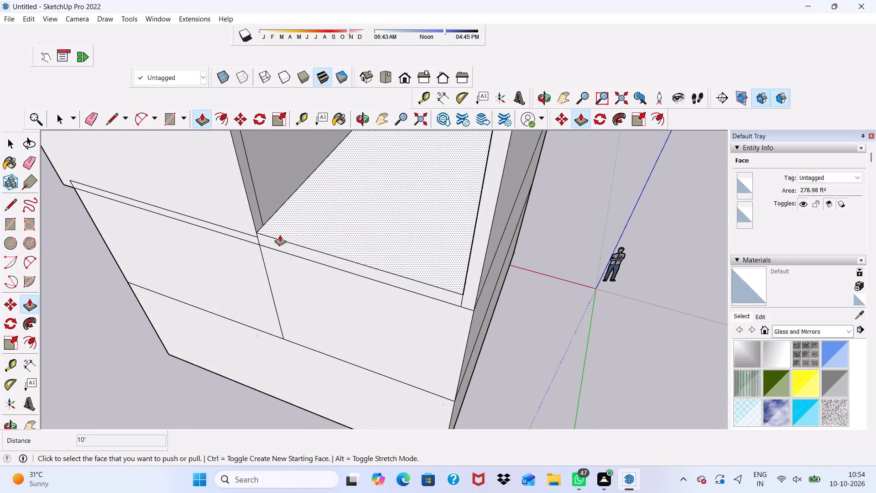
{"action": "scroll", "coordinate": [257, 217], "scroll_direction": "up", "scroll_amount": 6}
{"action": "left_click", "coordinate": [256, 203]}
{"action": "scroll", "coordinate": [355, 239], "scroll_direction": "down", "scroll_amount": 4}
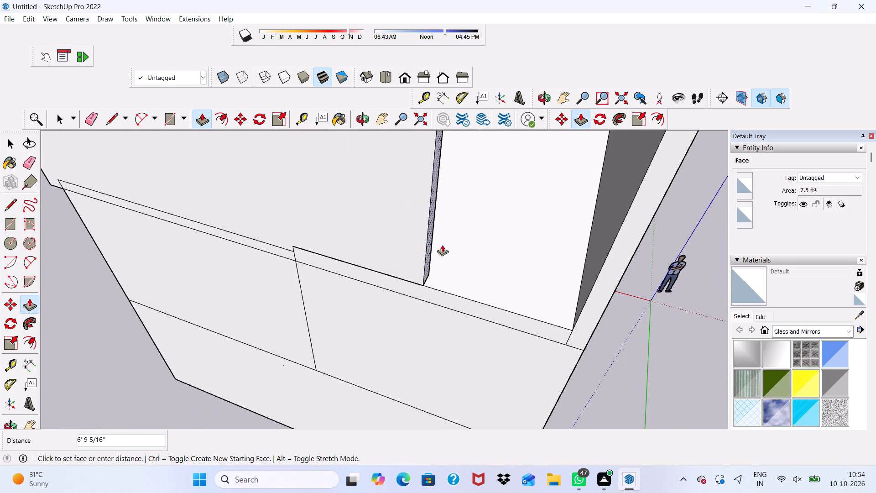
{"action": "left_click", "coordinate": [632, 235]}
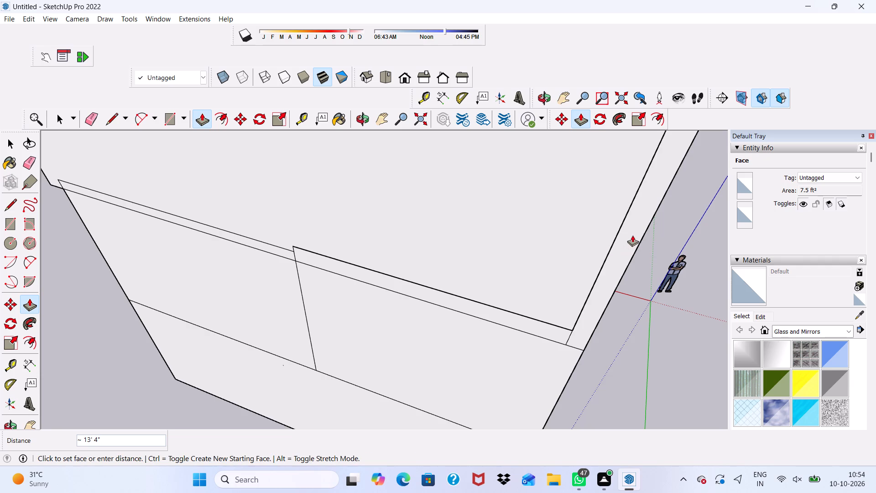
Examine the new top-storey walls and the whole house from above and from the front.
{"action": "scroll", "coordinate": [595, 237], "scroll_direction": "down", "scroll_amount": 13}
{"action": "scroll", "coordinate": [551, 240], "scroll_direction": "down", "scroll_amount": 1}
{"action": "middle_click_drag", "start_coordinate": [551, 240], "coordinate": [178, 236]}
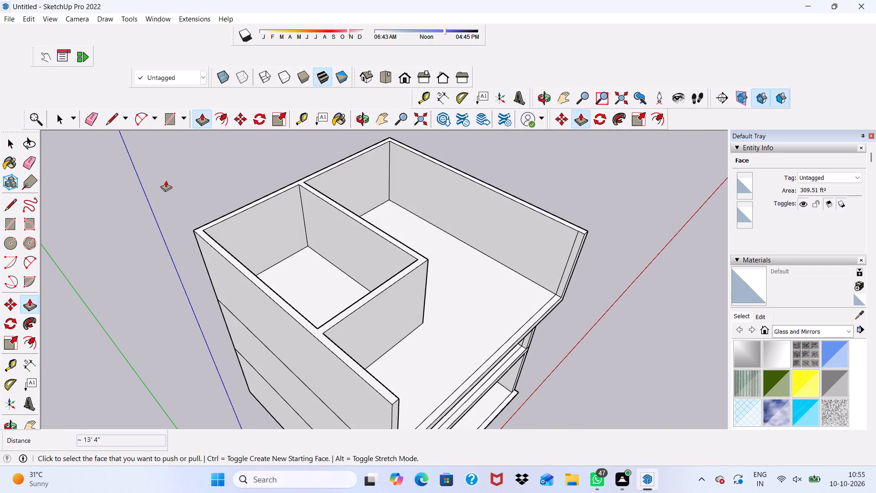
{"action": "middle_click_drag", "start_coordinate": [340, 298], "coordinate": [243, 170]}
{"action": "scroll", "coordinate": [246, 173], "scroll_direction": "down", "scroll_amount": 5}
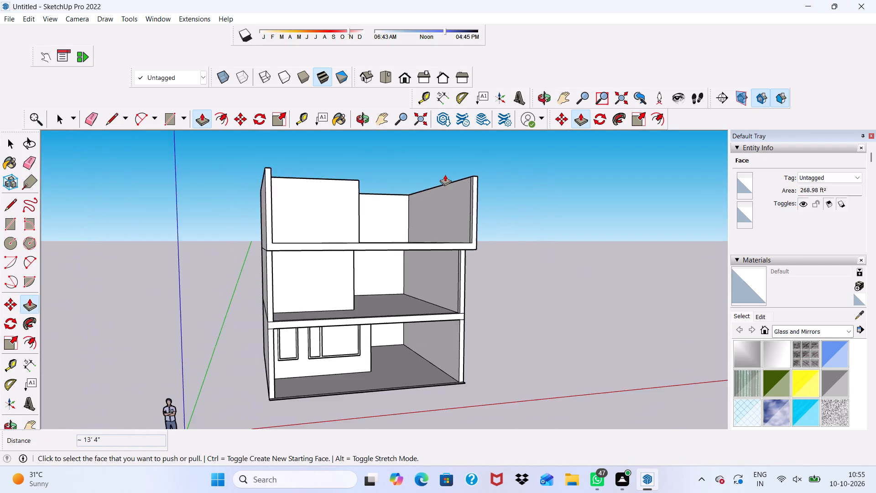
{"action": "scroll", "coordinate": [445, 174], "scroll_direction": "down", "scroll_amount": 3}
{"action": "middle_click_drag", "start_coordinate": [417, 226], "coordinate": [368, 194]}
{"action": "scroll", "coordinate": [381, 195], "scroll_direction": "up", "scroll_amount": 6}
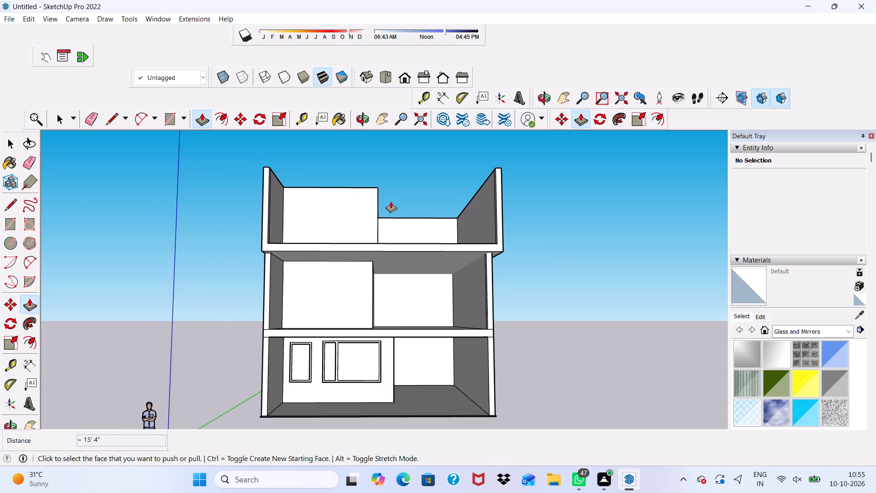
{"action": "scroll", "coordinate": [391, 201], "scroll_direction": "up", "scroll_amount": 2}
{"action": "scroll", "coordinate": [387, 199], "scroll_direction": "down", "scroll_amount": 6}
{"action": "middle_click_drag", "start_coordinate": [402, 214], "coordinate": [374, 273]}
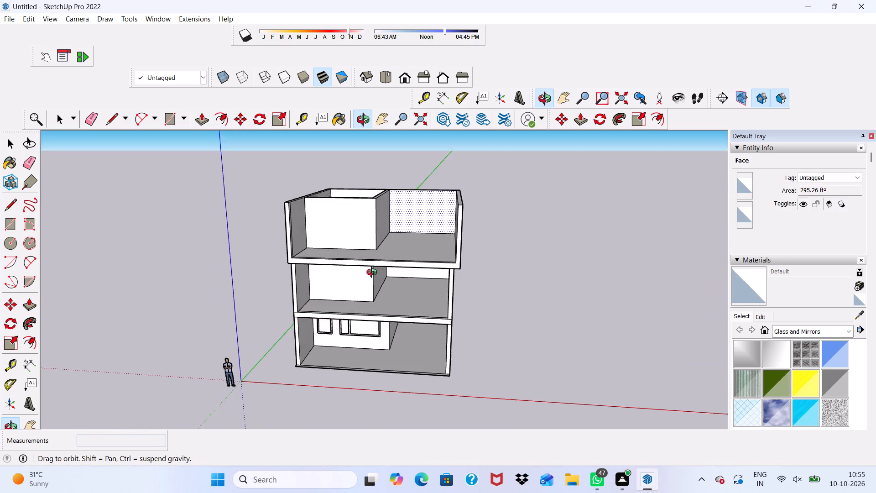
{"action": "middle_click_drag", "start_coordinate": [374, 273], "coordinate": [375, 270]}
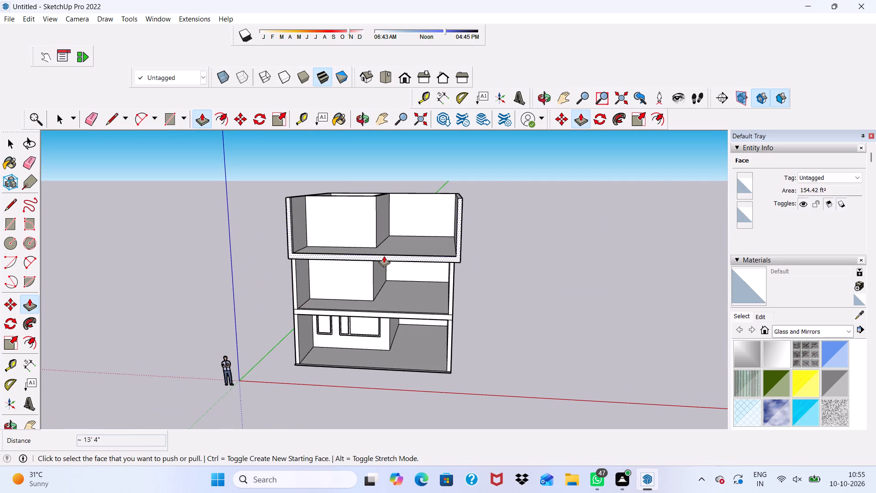
{"action": "key", "text": "space"}
{"action": "scroll", "coordinate": [360, 279], "scroll_direction": "up", "scroll_amount": 3}
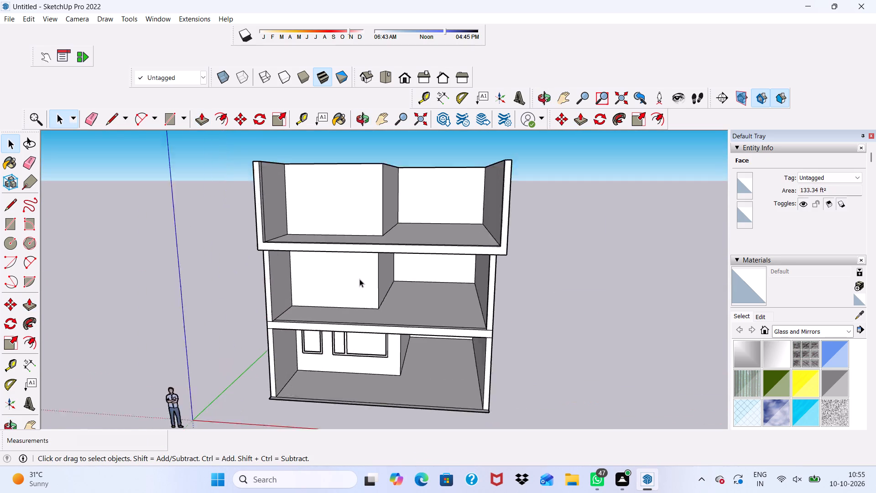
{"action": "scroll", "coordinate": [360, 279], "scroll_direction": "up", "scroll_amount": 2}
{"action": "scroll", "coordinate": [366, 257], "scroll_direction": "down", "scroll_amount": 5}
{"action": "middle_click_drag", "start_coordinate": [377, 242], "coordinate": [329, 441]}
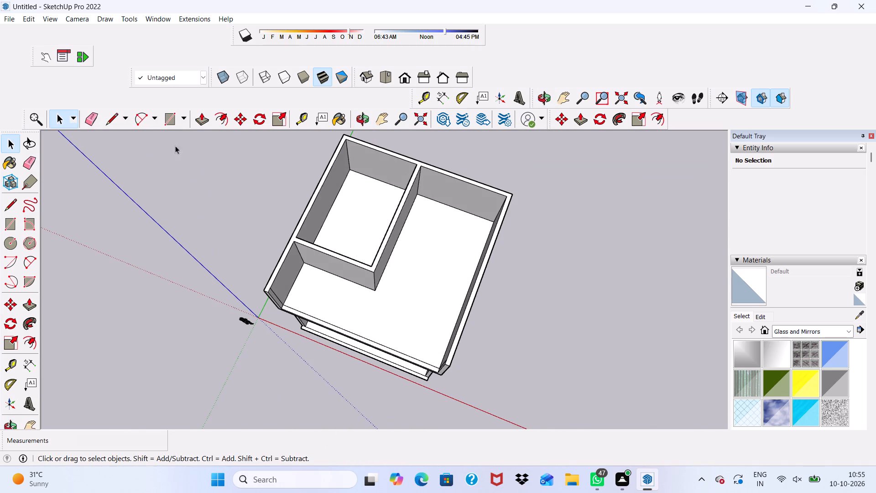
Draw a rectangle about 31' by 31' over the top-storey walls, from the corner room's outer corner to the diagonally opposite front corner.
{"action": "left_click_drag", "start_coordinate": [170, 122], "coordinate": [177, 144]}
{"action": "scroll", "coordinate": [312, 290], "scroll_direction": "up", "scroll_amount": 6}
{"action": "scroll", "coordinate": [228, 290], "scroll_direction": "down", "scroll_amount": 4}
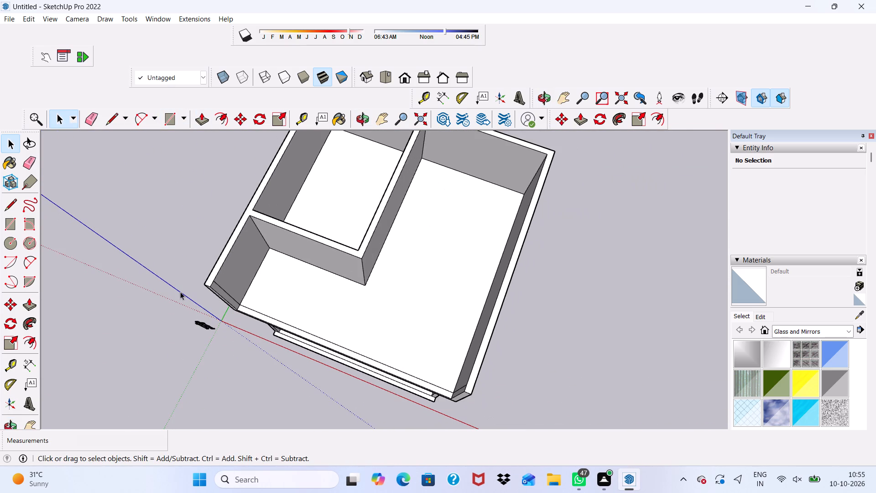
{"action": "left_click", "coordinate": [168, 117]}
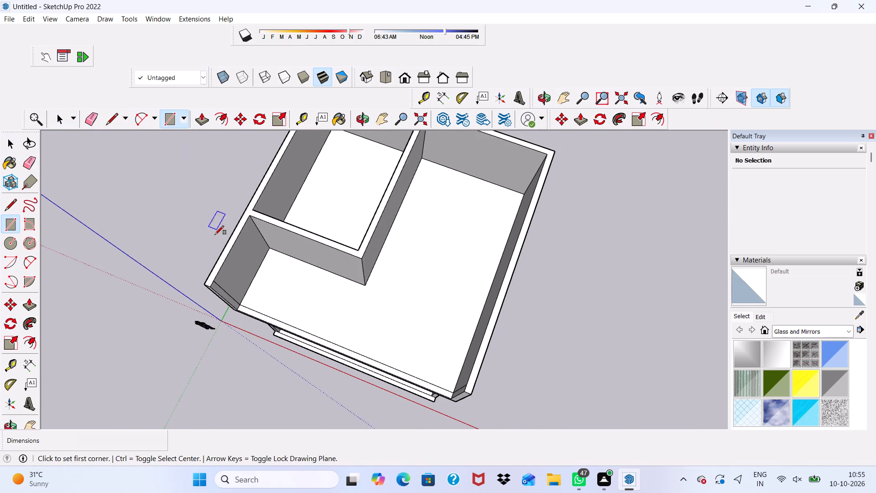
{"action": "scroll", "coordinate": [219, 242], "scroll_direction": "up", "scroll_amount": 4}
{"action": "scroll", "coordinate": [176, 280], "scroll_direction": "down", "scroll_amount": 3}
{"action": "middle_click_drag", "start_coordinate": [223, 262], "coordinate": [348, 273]}
{"action": "scroll", "coordinate": [353, 280], "scroll_direction": "down", "scroll_amount": 5}
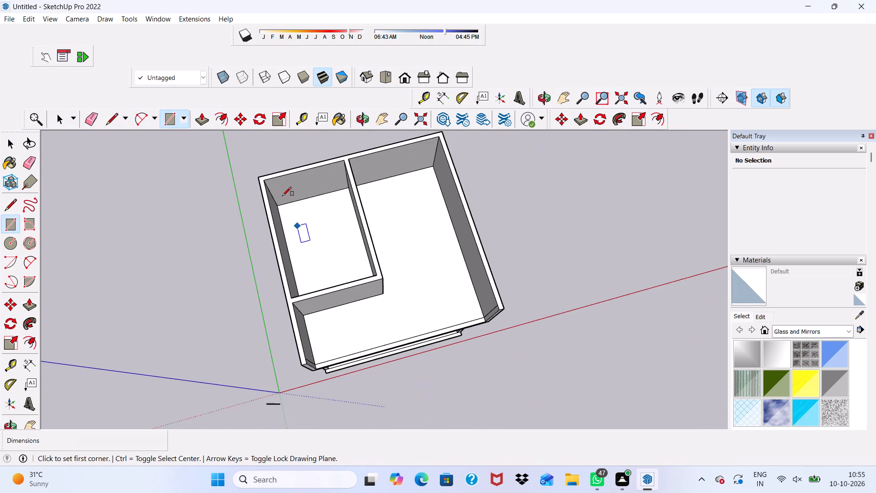
{"action": "scroll", "coordinate": [266, 177], "scroll_direction": "up", "scroll_amount": 13}
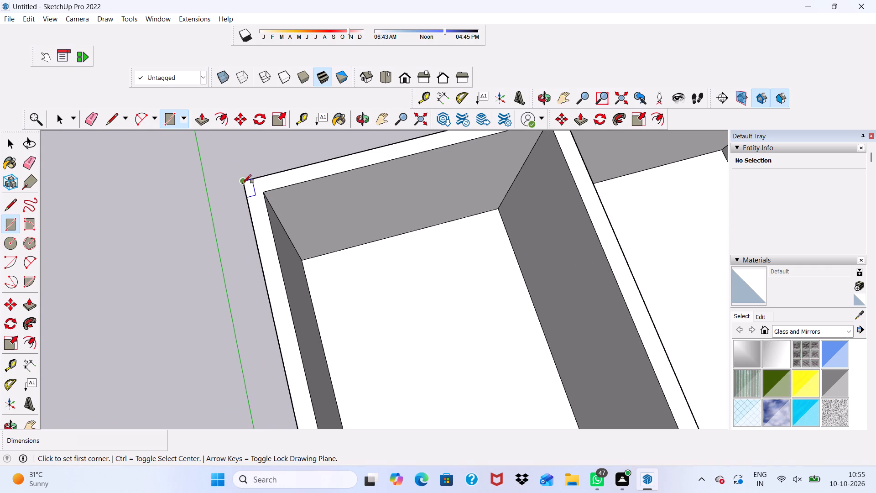
{"action": "left_click", "coordinate": [242, 182]}
{"action": "scroll", "coordinate": [312, 200], "scroll_direction": "down", "scroll_amount": 17}
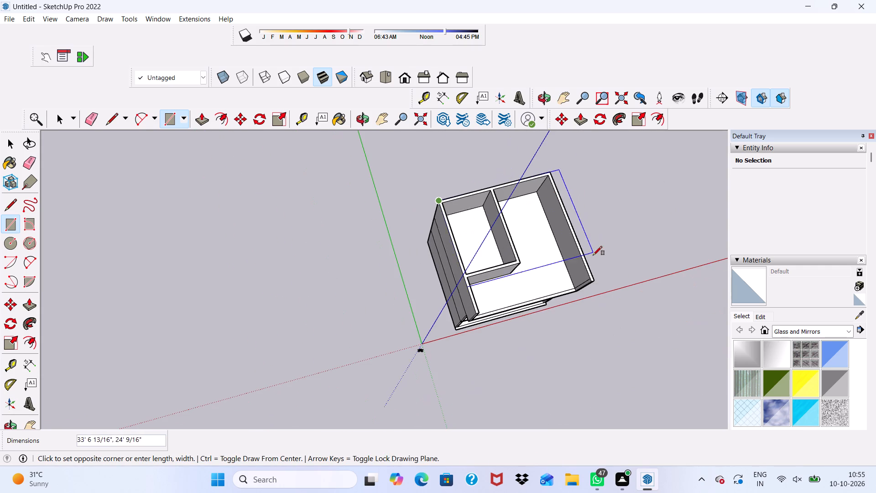
{"action": "scroll", "coordinate": [596, 280], "scroll_direction": "up", "scroll_amount": 10}
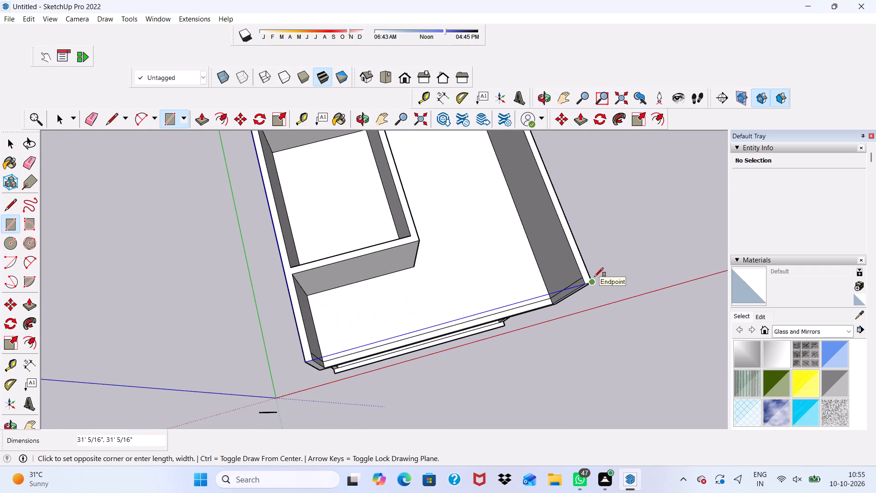
{"action": "left_click", "coordinate": [594, 276]}
{"action": "scroll", "coordinate": [435, 262], "scroll_direction": "down", "scroll_amount": 7}
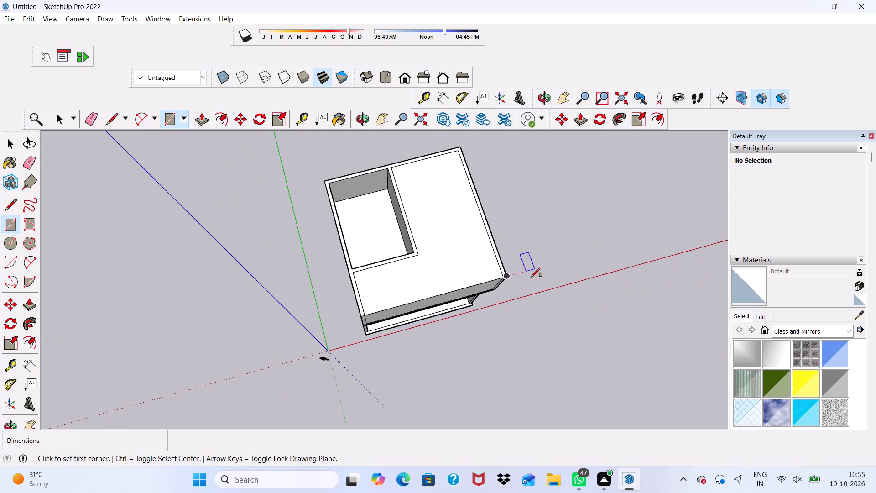
Push/Pull the L-shaped roof face outside the corner room up 3".
{"action": "type", "text": "n"}
{"action": "key", "text": "space"}
{"action": "left_click", "coordinate": [446, 268]}
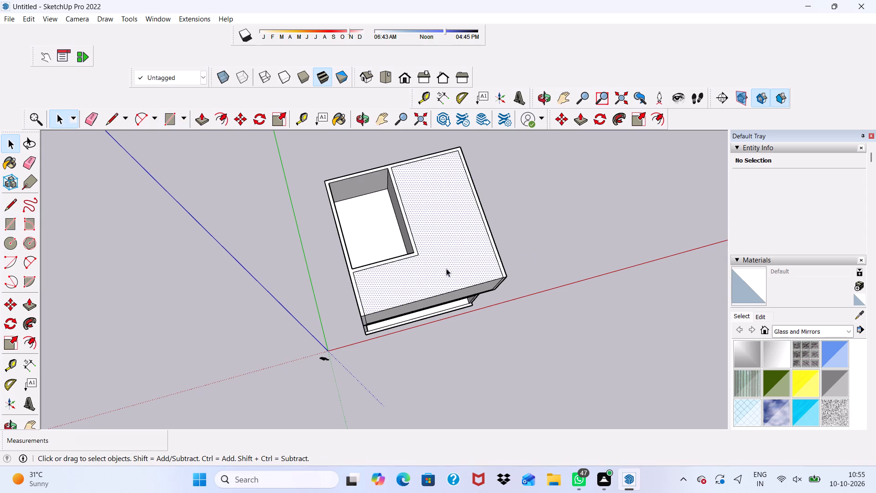
{"action": "left_click", "coordinate": [202, 119]}
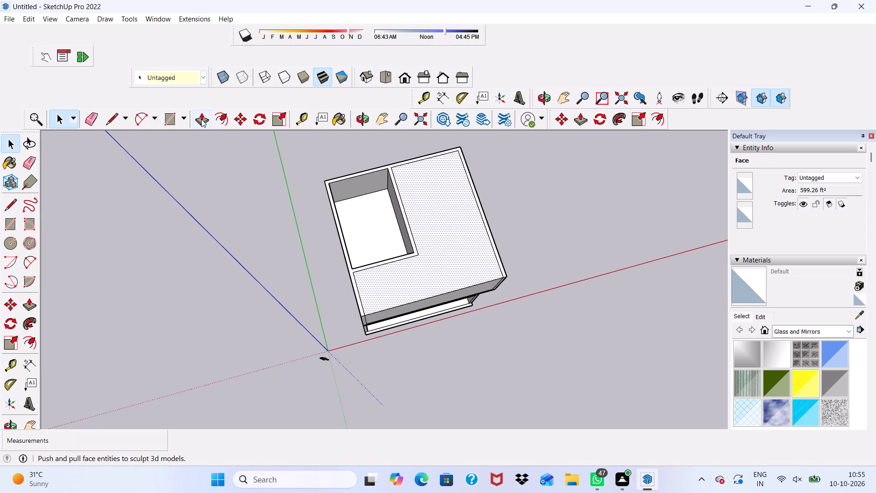
{"action": "left_click", "coordinate": [465, 235]}
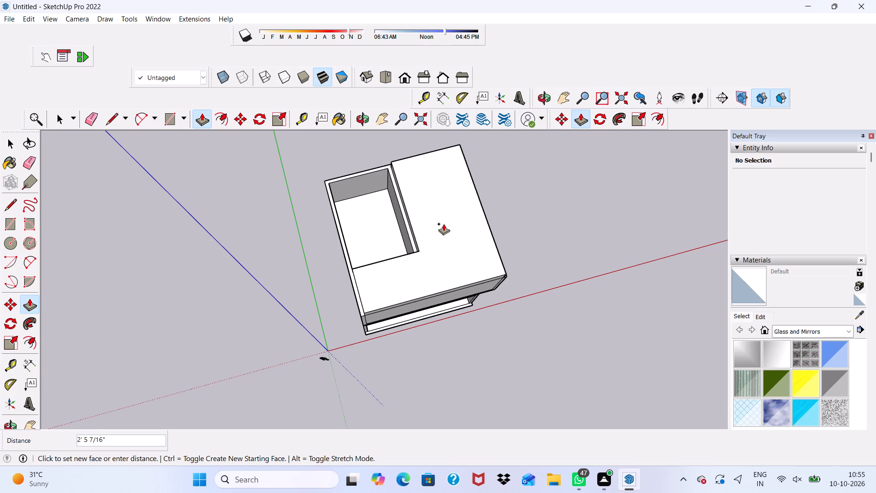
{"action": "key", "text": "3"}
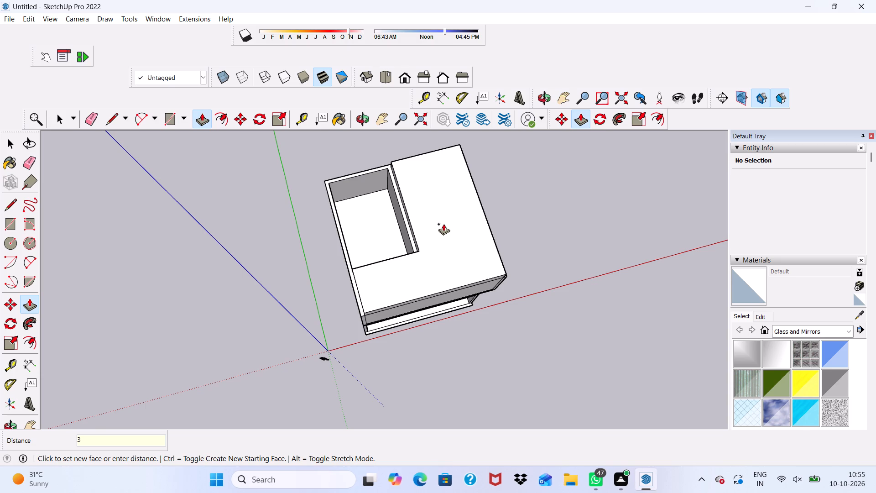
{"action": "key", "text": "BackSpace"}
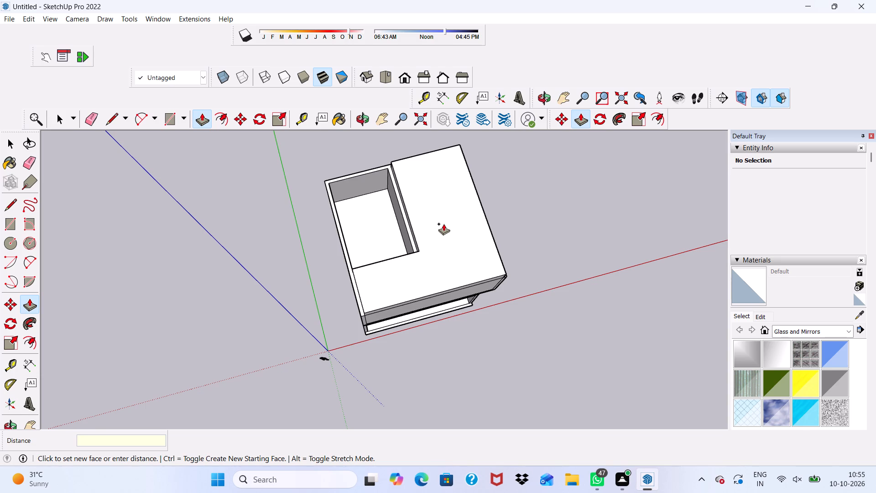
{"action": "key", "text": "3"}
{"action": "key", "text": "shift+quotedbl"}
{"action": "key", "text": "Return"}
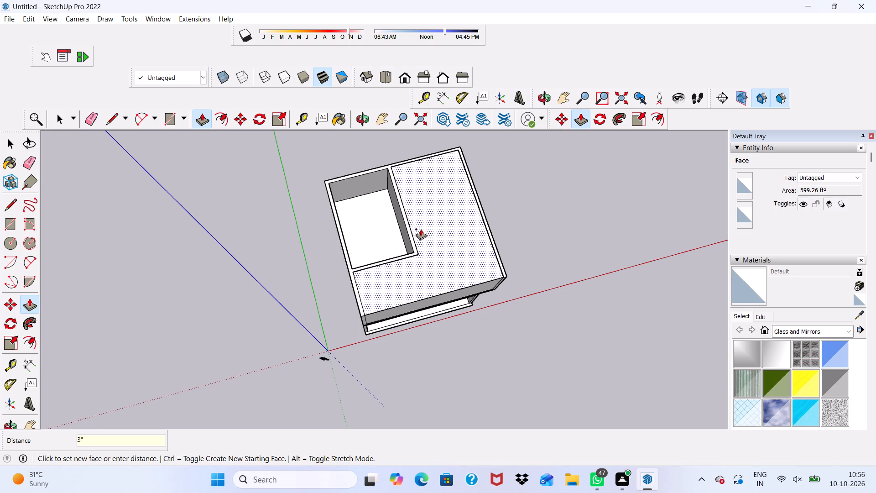
Extend the roof slab's 3"-thick edge beside the corner room about 14' 10" across the room to the outer side wall.
{"action": "scroll", "coordinate": [382, 220], "scroll_direction": "up", "scroll_amount": 1}
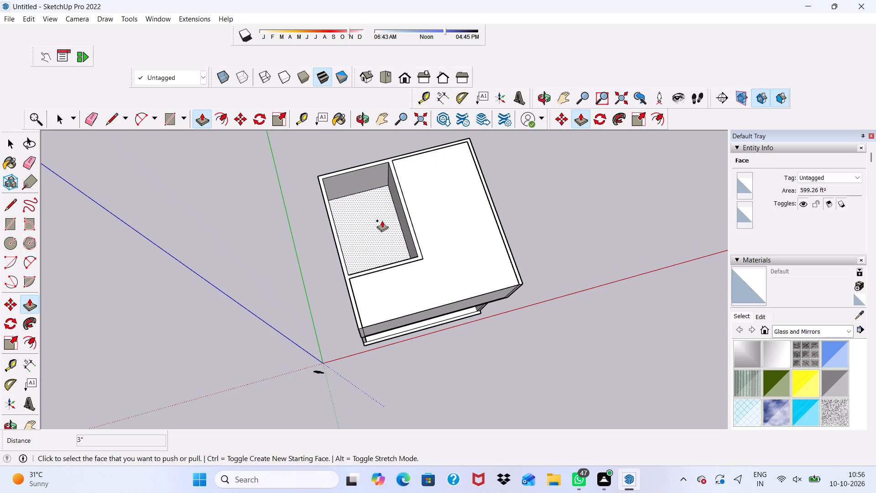
{"action": "scroll", "coordinate": [370, 204], "scroll_direction": "up", "scroll_amount": 1}
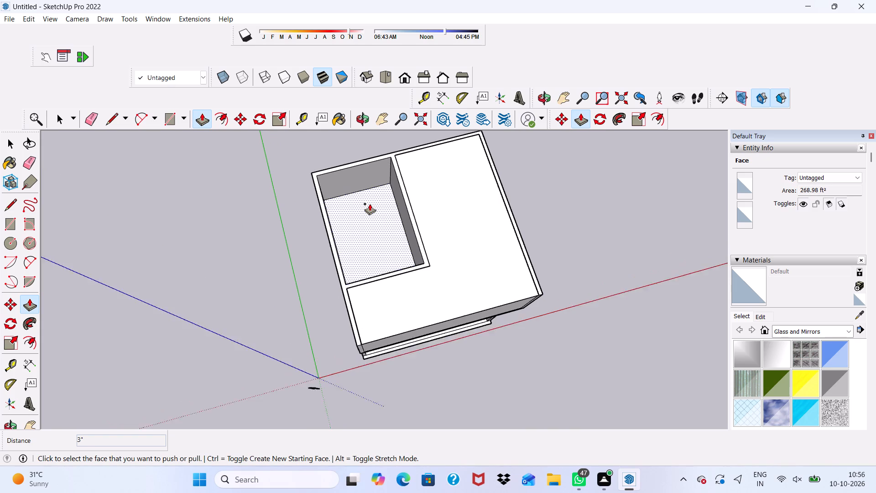
{"action": "scroll", "coordinate": [370, 204], "scroll_direction": "up", "scroll_amount": 3}
{"action": "middle_click_drag", "start_coordinate": [365, 207], "coordinate": [537, 173]}
{"action": "scroll", "coordinate": [418, 212], "scroll_direction": "up", "scroll_amount": 5}
{"action": "scroll", "coordinate": [409, 162], "scroll_direction": "up", "scroll_amount": 3}
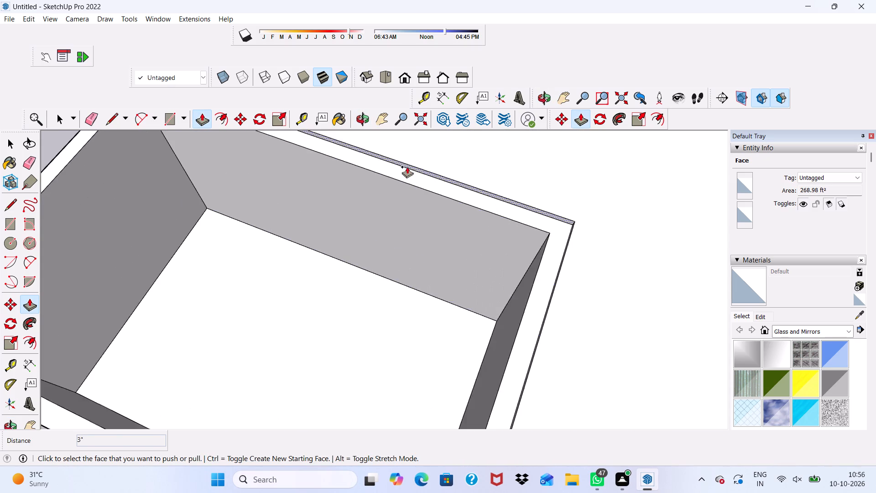
{"action": "scroll", "coordinate": [407, 167], "scroll_direction": "up", "scroll_amount": 6}
{"action": "left_click", "coordinate": [406, 161]}
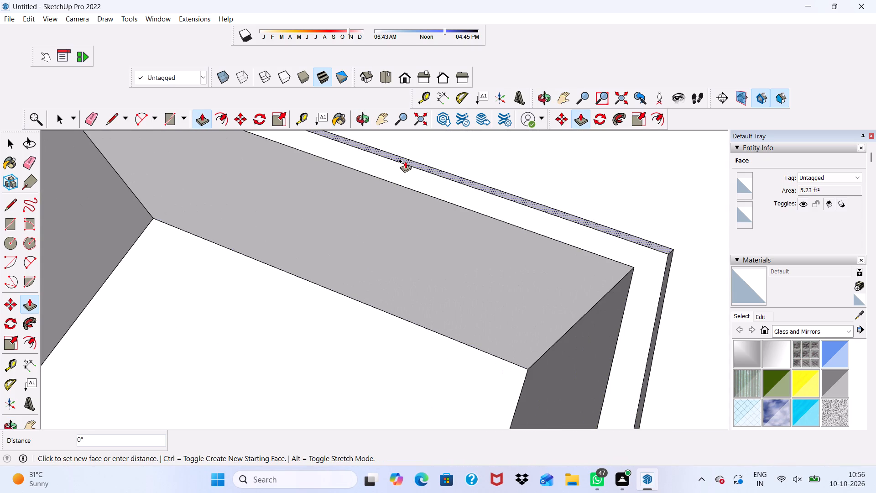
{"action": "scroll", "coordinate": [397, 172], "scroll_direction": "down", "scroll_amount": 9}
{"action": "scroll", "coordinate": [211, 338], "scroll_direction": "up", "scroll_amount": 4}
{"action": "scroll", "coordinate": [177, 309], "scroll_direction": "down", "scroll_amount": 3}
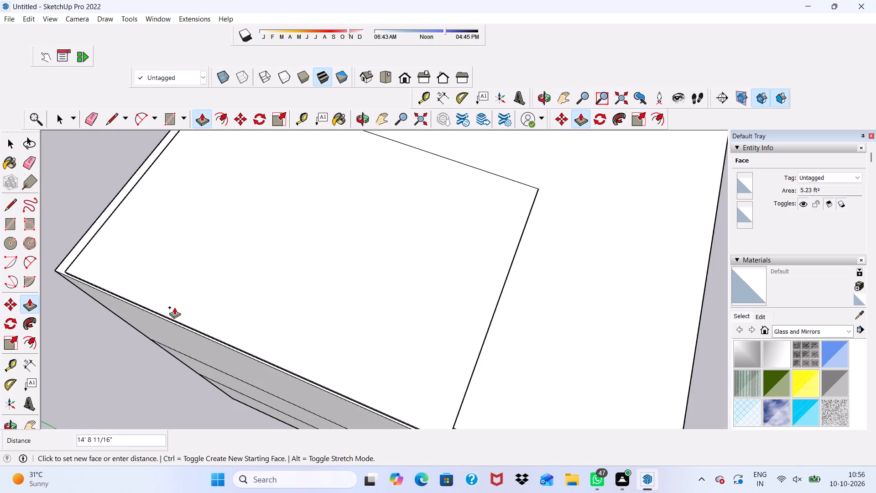
{"action": "middle_click_drag", "start_coordinate": [176, 307], "coordinate": [250, 202]}
{"action": "left_click", "coordinate": [239, 224]}
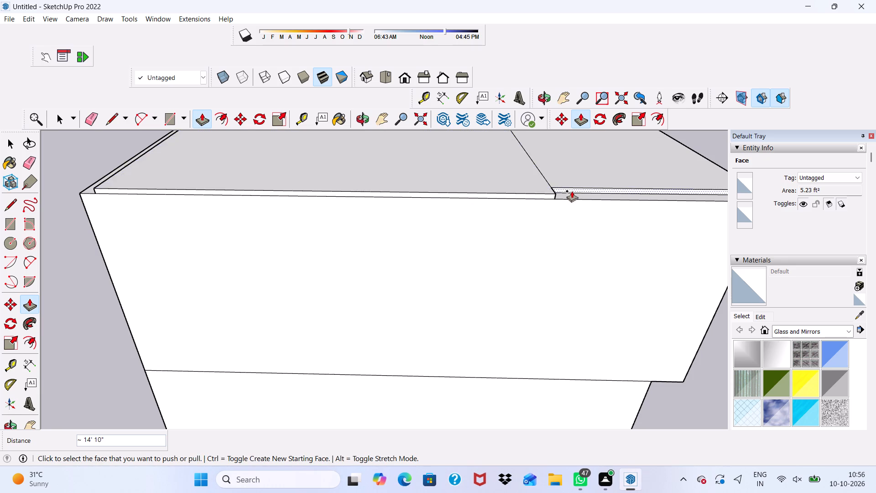
Extend the recessed slab edge along the front part of that side wall outward 9".
{"action": "scroll", "coordinate": [573, 190], "scroll_direction": "up", "scroll_amount": 6}
{"action": "left_click", "coordinate": [574, 188]}
{"action": "left_click", "coordinate": [532, 213]}
Extend both sections of the roof slab's recessed rear edge outward 9" to align with the outer rear wall.
{"action": "scroll", "coordinate": [535, 215], "scroll_direction": "down", "scroll_amount": 19}
{"action": "middle_click_drag", "start_coordinate": [546, 261], "coordinate": [676, 270]}
{"action": "scroll", "coordinate": [417, 223], "scroll_direction": "up", "scroll_amount": 9}
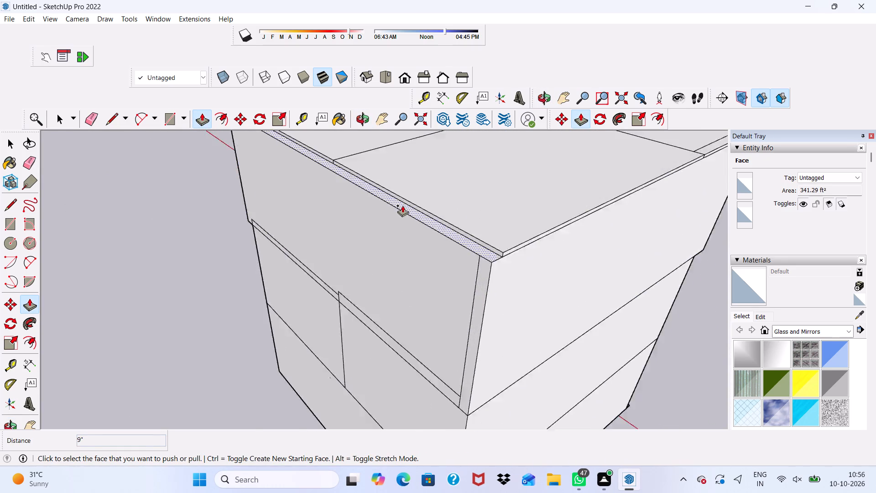
{"action": "scroll", "coordinate": [402, 205], "scroll_direction": "up", "scroll_amount": 6}
{"action": "left_click", "coordinate": [407, 203]}
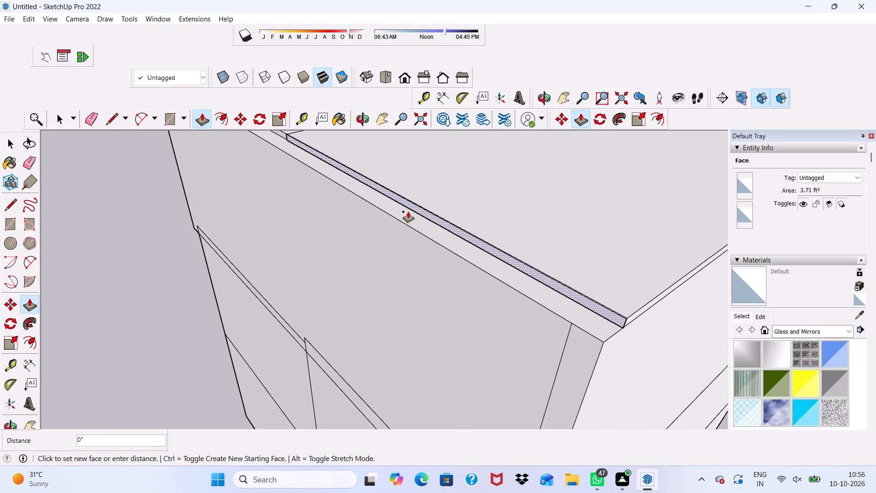
{"action": "left_click", "coordinate": [411, 245]}
{"action": "scroll", "coordinate": [419, 232], "scroll_direction": "down", "scroll_amount": 12}
{"action": "scroll", "coordinate": [420, 206], "scroll_direction": "up", "scroll_amount": 10}
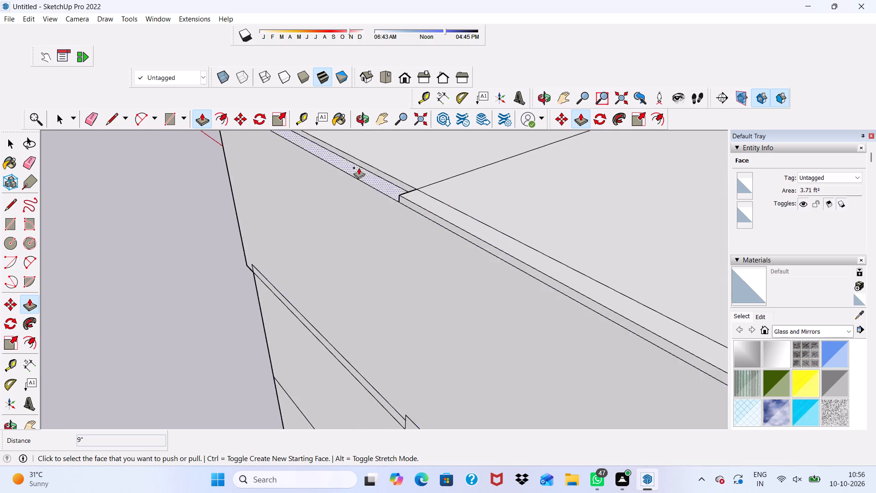
{"action": "scroll", "coordinate": [359, 168], "scroll_direction": "up", "scroll_amount": 3}
{"action": "left_click", "coordinate": [367, 166]}
{"action": "left_click", "coordinate": [385, 225]}
Extend the small end face of the slab's side strip 9" forward to fill the front corner.
{"action": "scroll", "coordinate": [313, 240], "scroll_direction": "down", "scroll_amount": 9}
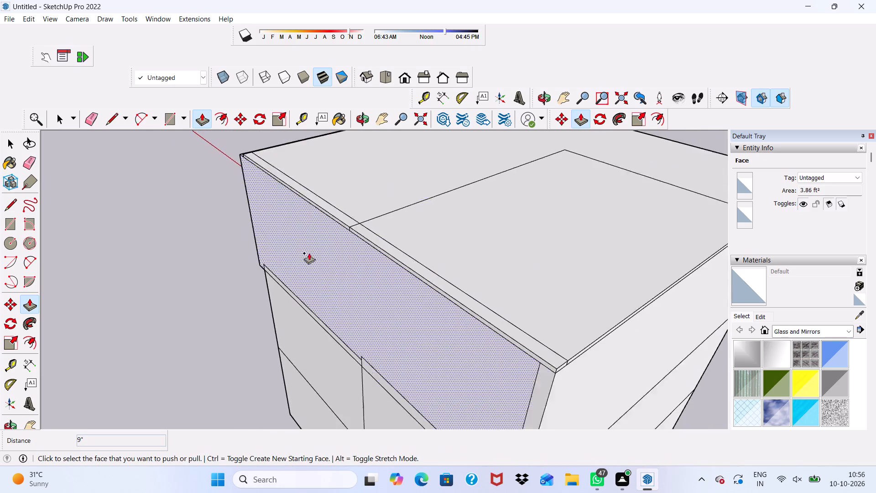
{"action": "scroll", "coordinate": [309, 253], "scroll_direction": "down", "scroll_amount": 8}
{"action": "middle_click_drag", "start_coordinate": [415, 278], "coordinate": [79, 300]}
{"action": "scroll", "coordinate": [362, 335], "scroll_direction": "up", "scroll_amount": 5}
{"action": "scroll", "coordinate": [319, 366], "scroll_direction": "up", "scroll_amount": 6}
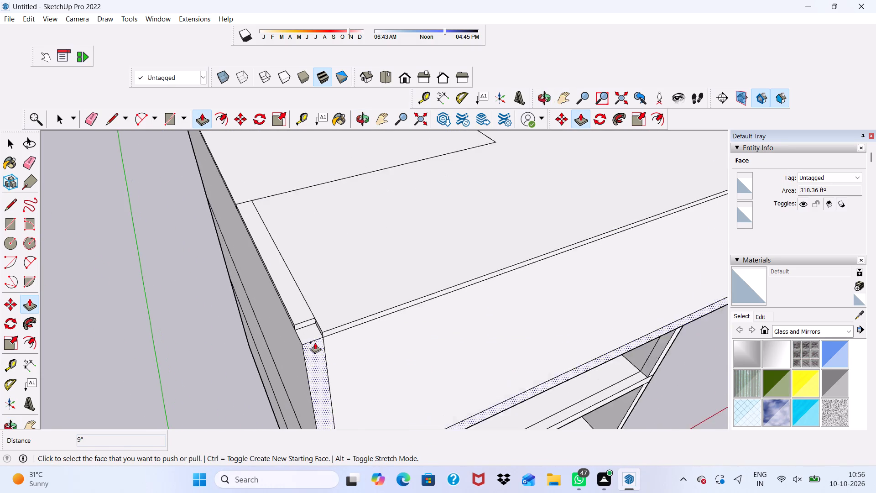
{"action": "scroll", "coordinate": [315, 342], "scroll_direction": "up", "scroll_amount": 15}
{"action": "left_click", "coordinate": [299, 298]}
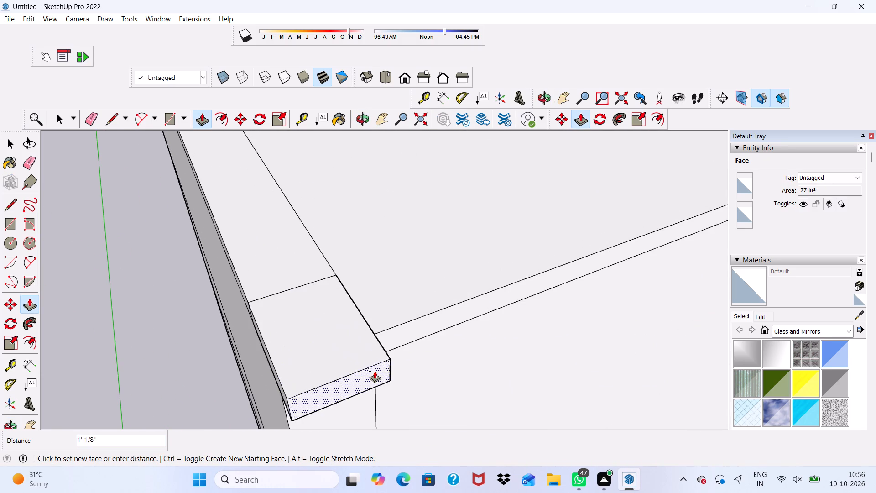
{"action": "left_click", "coordinate": [419, 337]}
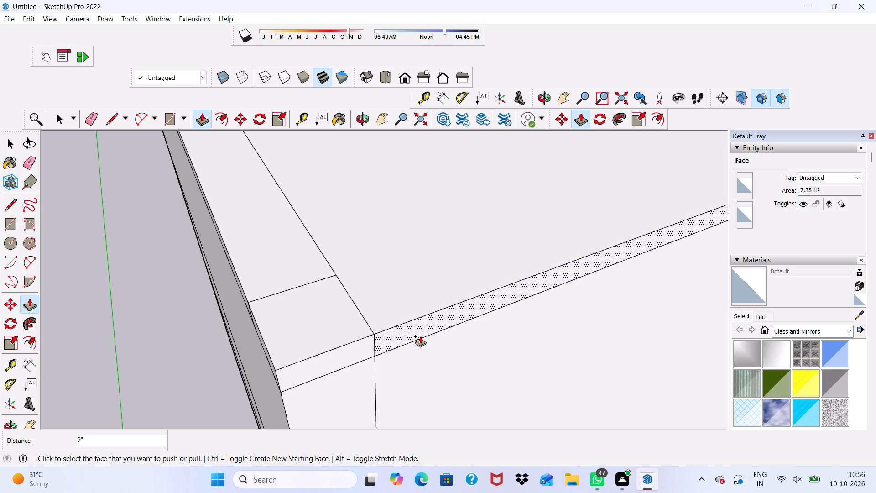
{"action": "key", "text": "space"}
Erase the leftover seam lines of the side strip at the roof slab's front corner.
{"action": "scroll", "coordinate": [353, 318], "scroll_direction": "down", "scroll_amount": 18}
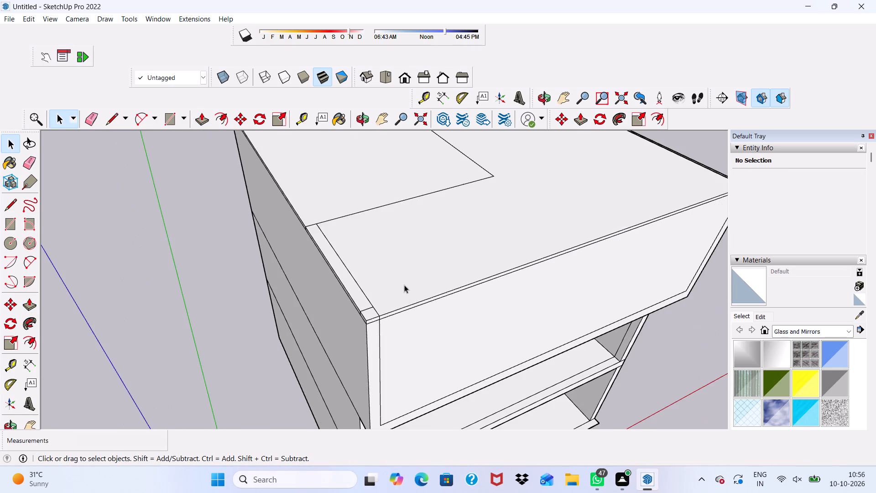
{"action": "scroll", "coordinate": [404, 285], "scroll_direction": "down", "scroll_amount": 3}
{"action": "middle_click_drag", "start_coordinate": [403, 285], "coordinate": [287, 286]}
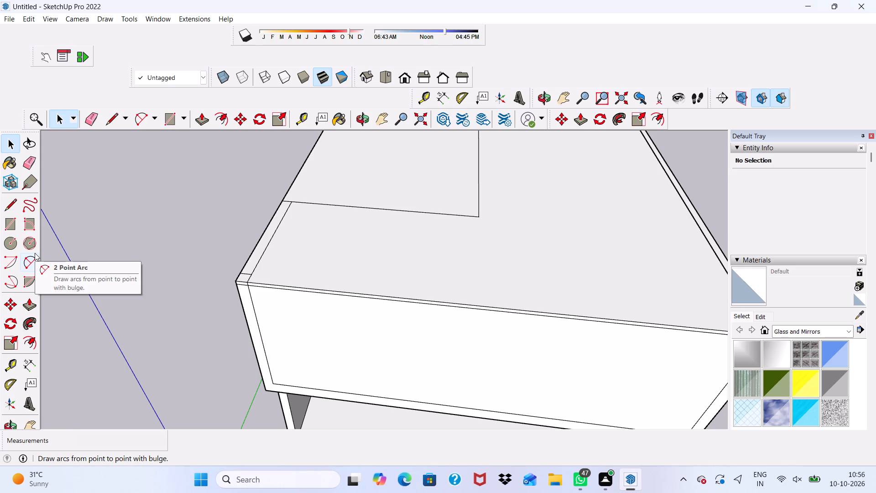
{"action": "scroll", "coordinate": [35, 253], "scroll_direction": "up", "scroll_amount": 1}
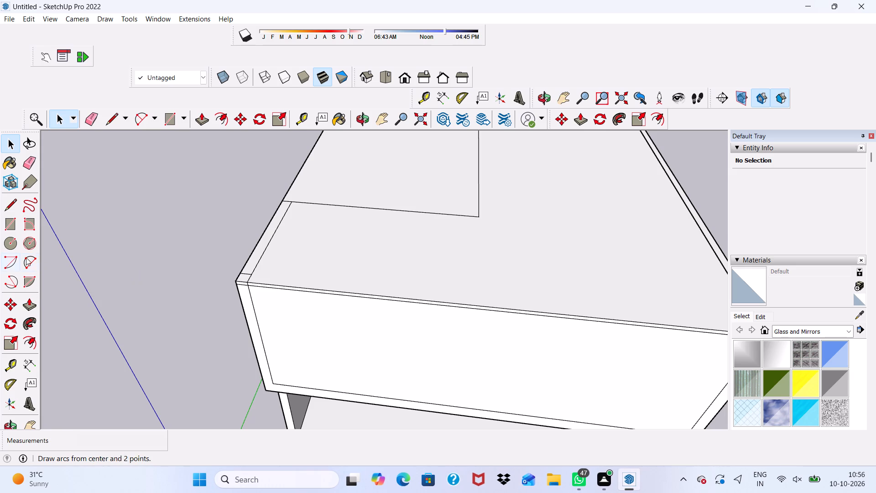
{"action": "left_click", "coordinate": [87, 119]}
{"action": "scroll", "coordinate": [300, 223], "scroll_direction": "up", "scroll_amount": 5}
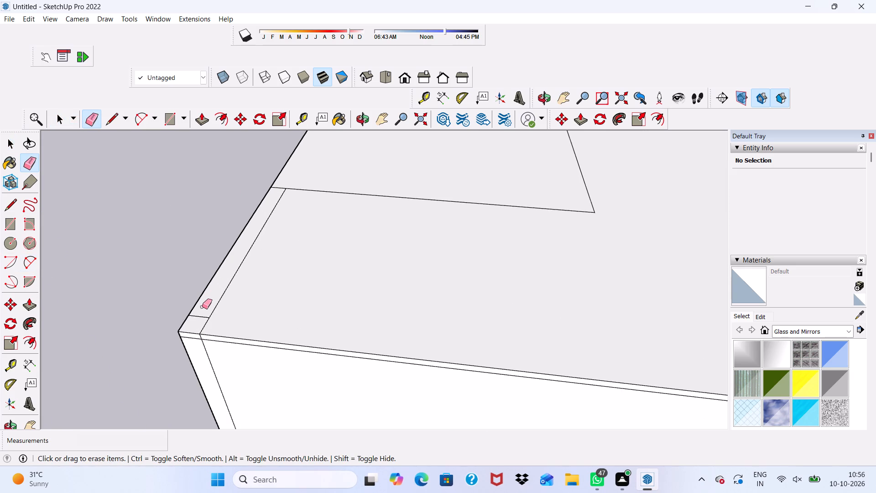
{"action": "left_click_drag", "start_coordinate": [201, 310], "coordinate": [199, 319]}
{"action": "left_click", "coordinate": [199, 319]}
{"action": "left_click_drag", "start_coordinate": [228, 305], "coordinate": [224, 283]}
{"action": "scroll", "coordinate": [275, 255], "scroll_direction": "down", "scroll_amount": 3}
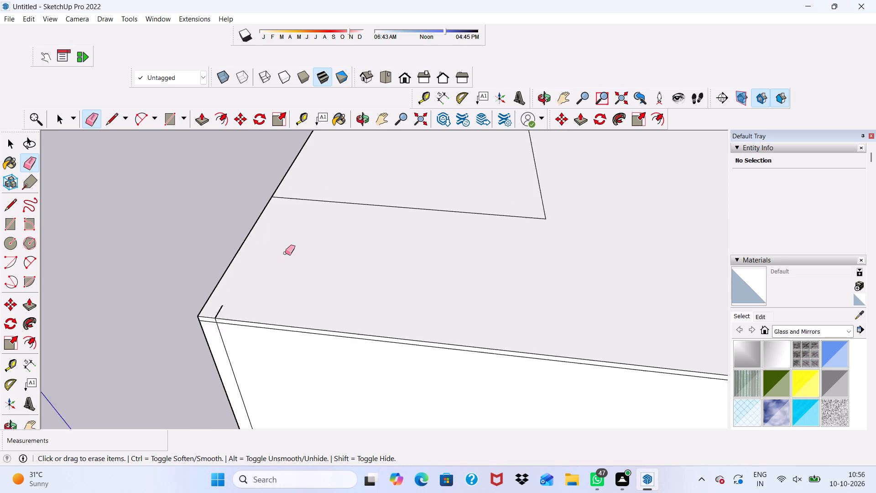
{"action": "scroll", "coordinate": [285, 253], "scroll_direction": "down", "scroll_amount": 3}
{"action": "scroll", "coordinate": [240, 298], "scroll_direction": "up", "scroll_amount": 12}
{"action": "left_click_drag", "start_coordinate": [243, 284], "coordinate": [245, 290]}
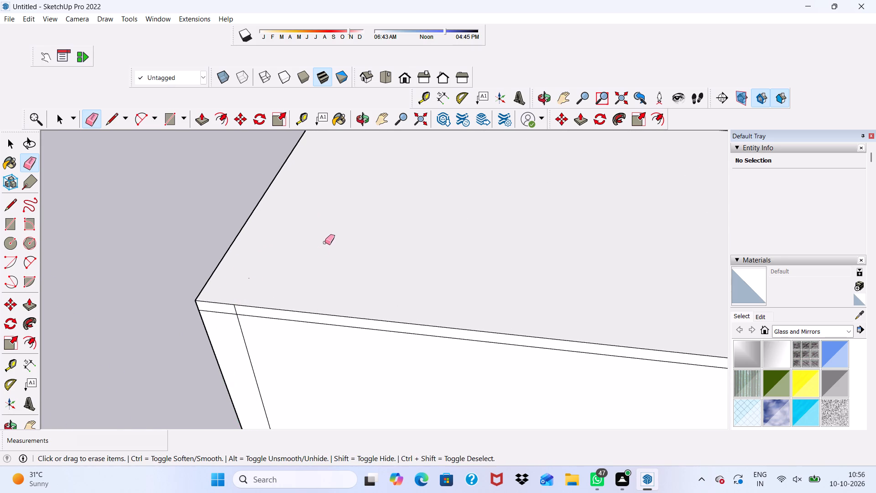
Delete the face closing the front opening of the top storey.
{"action": "key", "text": "space"}
{"action": "key", "text": "space"}
{"action": "left_click", "coordinate": [291, 385]}
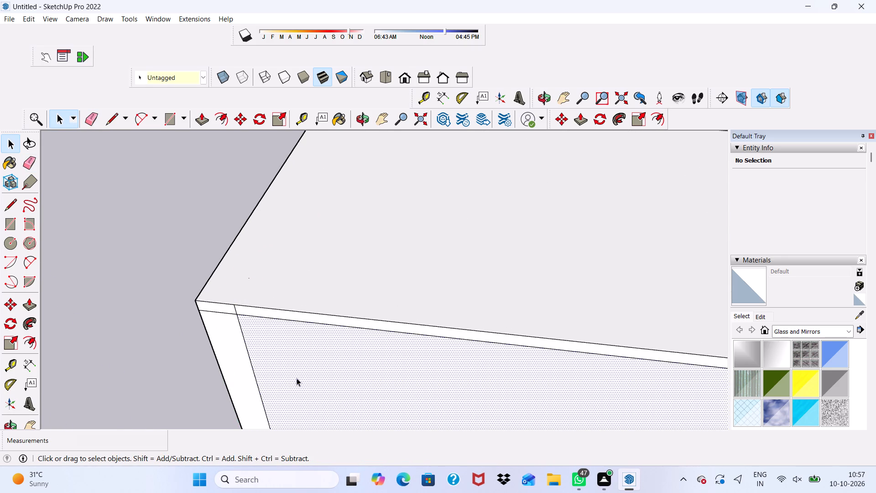
{"action": "key", "text": "Delete"}
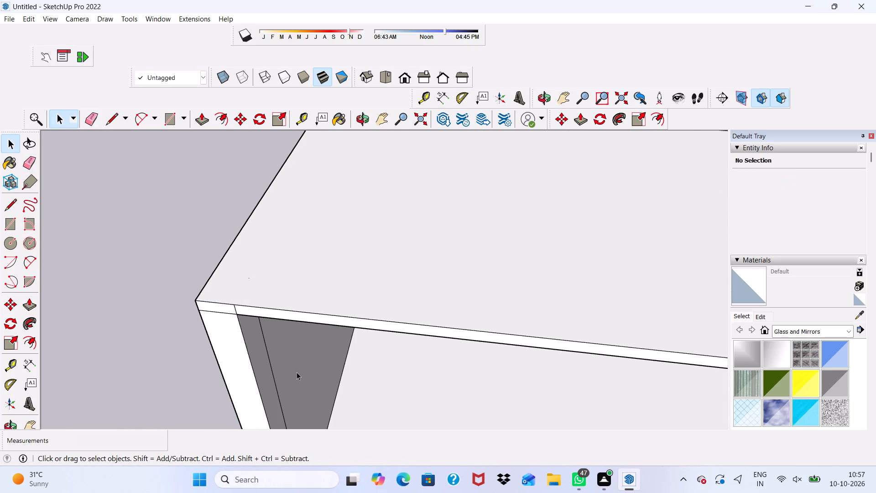
Erase the seam line along the roof slab's rear edge, on the section beside the corner room outline.
{"action": "scroll", "coordinate": [295, 370], "scroll_direction": "down", "scroll_amount": 5}
{"action": "scroll", "coordinate": [405, 257], "scroll_direction": "down", "scroll_amount": 3}
{"action": "middle_click_drag", "start_coordinate": [375, 289], "coordinate": [278, 257]}
{"action": "scroll", "coordinate": [273, 215], "scroll_direction": "down", "scroll_amount": 1}
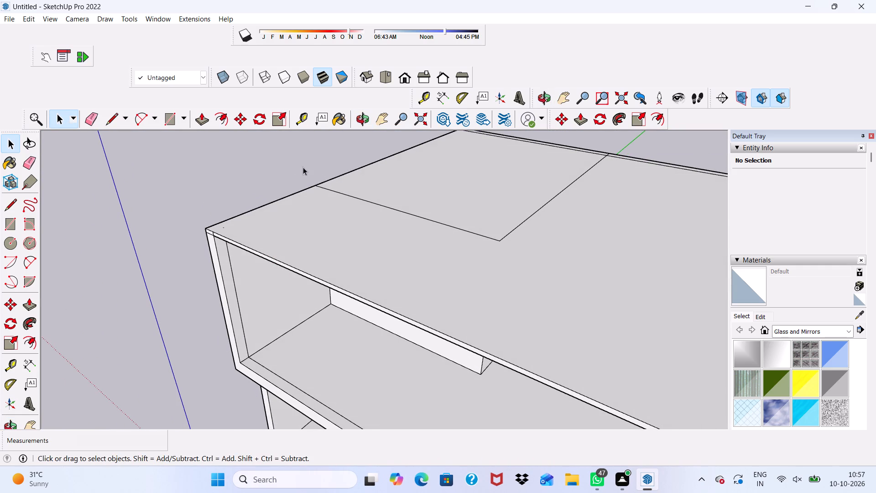
{"action": "left_click", "coordinate": [89, 114]}
{"action": "scroll", "coordinate": [287, 200], "scroll_direction": "up", "scroll_amount": 3}
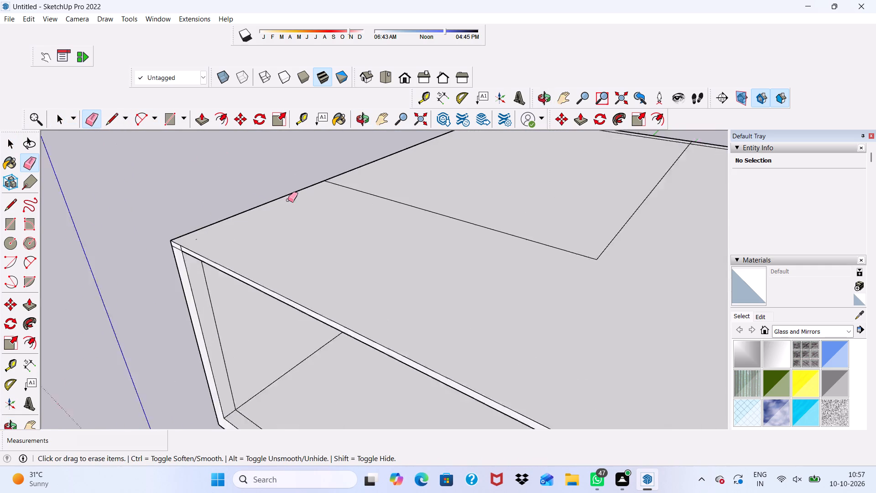
{"action": "scroll", "coordinate": [288, 200], "scroll_direction": "up", "scroll_amount": 3}
{"action": "scroll", "coordinate": [267, 198], "scroll_direction": "down", "scroll_amount": 1}
{"action": "middle_click_drag", "start_coordinate": [267, 202], "coordinate": [245, 284]}
{"action": "left_click", "coordinate": [160, 331]}
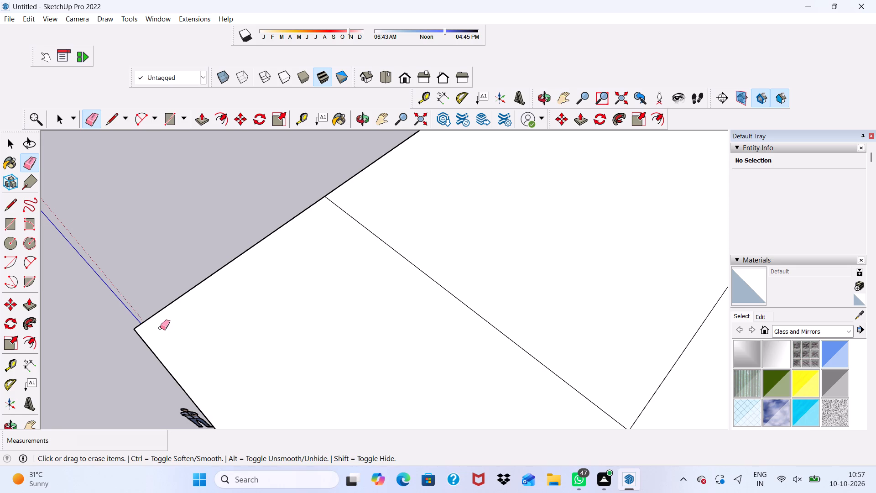
{"action": "scroll", "coordinate": [182, 298], "scroll_direction": "down", "scroll_amount": 11}
{"action": "scroll", "coordinate": [375, 272], "scroll_direction": "down", "scroll_amount": 4}
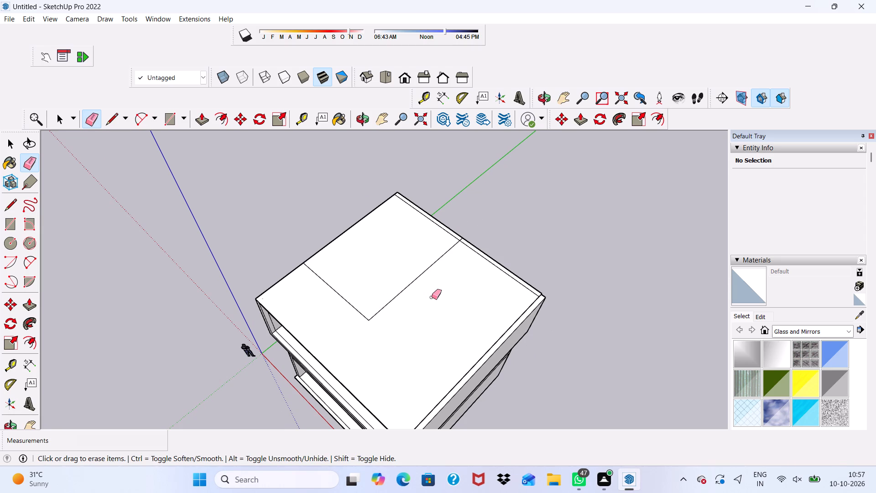
{"action": "scroll", "coordinate": [521, 282], "scroll_direction": "up", "scroll_amount": 8}
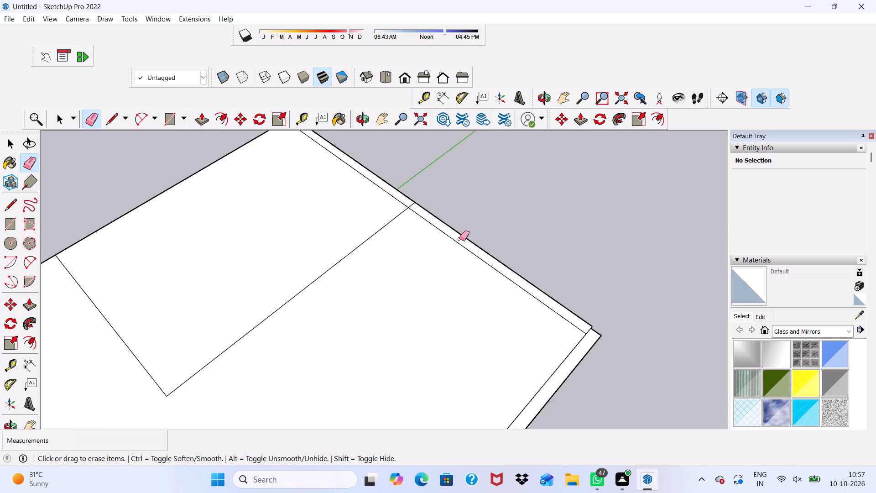
{"action": "scroll", "coordinate": [459, 239], "scroll_direction": "up", "scroll_amount": 4}
{"action": "left_click_drag", "start_coordinate": [450, 236], "coordinate": [438, 252]}
{"action": "scroll", "coordinate": [438, 252], "scroll_direction": "down", "scroll_amount": 13}
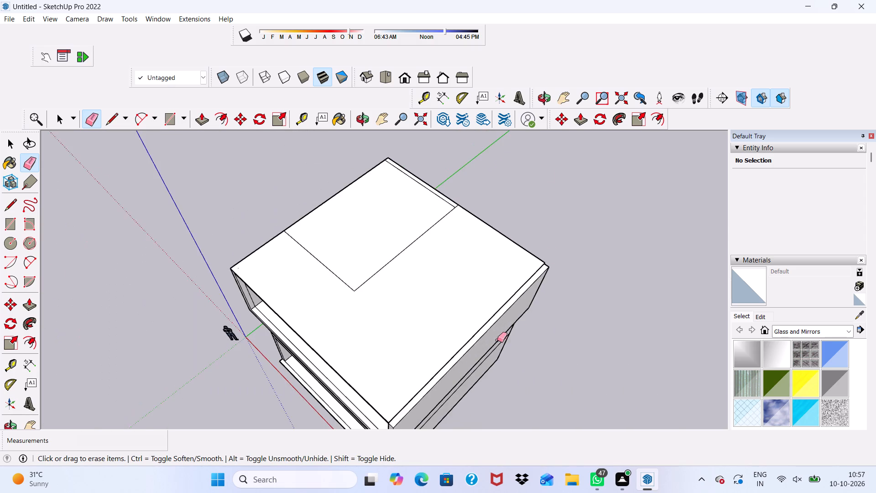
Erase the short vertical seam lines at the front and rear ends of the slab's recessed side face.
{"action": "scroll", "coordinate": [470, 345], "scroll_direction": "up", "scroll_amount": 5}
{"action": "scroll", "coordinate": [467, 319], "scroll_direction": "down", "scroll_amount": 5}
{"action": "middle_click_drag", "start_coordinate": [466, 326], "coordinate": [419, 239]}
{"action": "scroll", "coordinate": [394, 278], "scroll_direction": "up", "scroll_amount": 12}
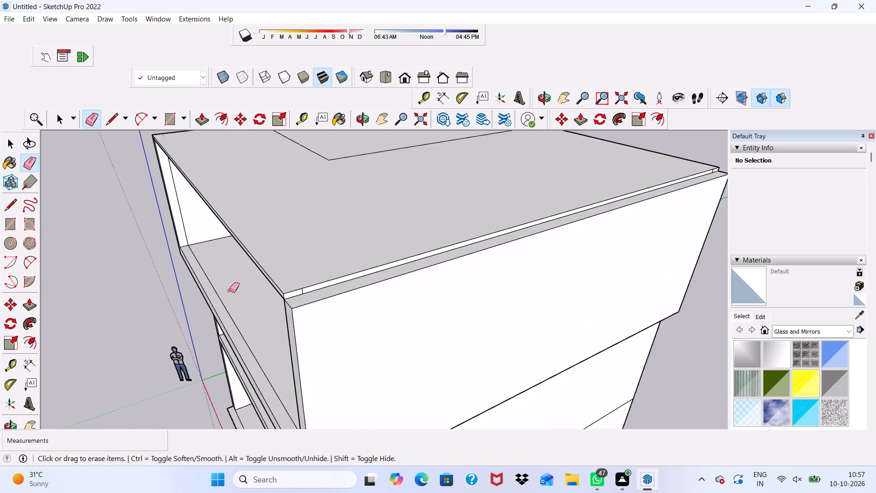
{"action": "scroll", "coordinate": [229, 290], "scroll_direction": "up", "scroll_amount": 3}
{"action": "scroll", "coordinate": [446, 327], "scroll_direction": "up", "scroll_amount": 2}
{"action": "scroll", "coordinate": [263, 321], "scroll_direction": "down", "scroll_amount": 7}
{"action": "scroll", "coordinate": [349, 288], "scroll_direction": "up", "scroll_amount": 2}
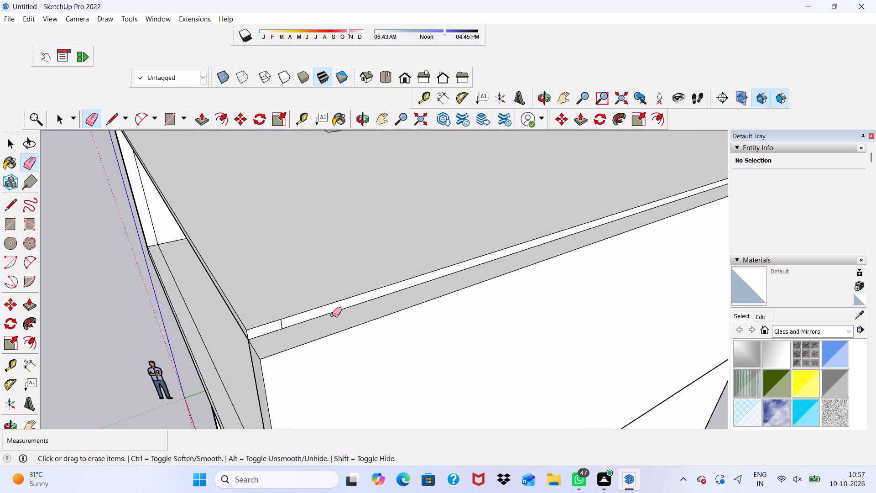
{"action": "scroll", "coordinate": [304, 350], "scroll_direction": "up", "scroll_amount": 3}
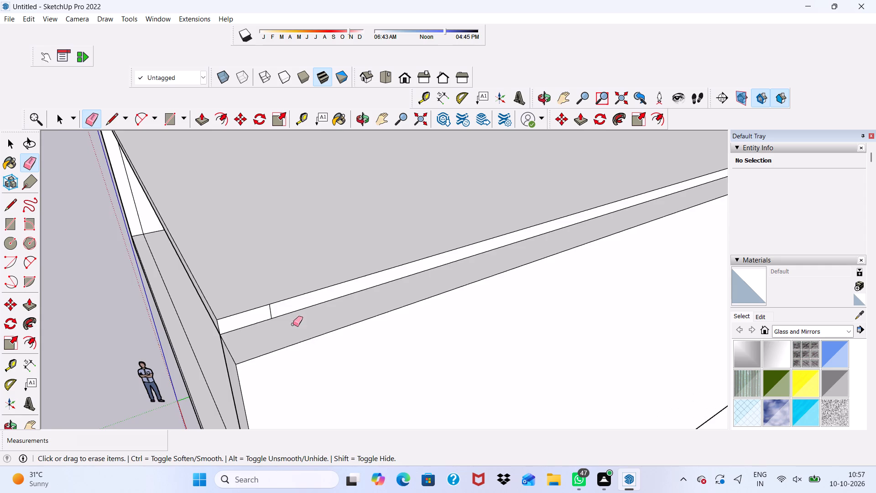
{"action": "scroll", "coordinate": [293, 324], "scroll_direction": "up", "scroll_amount": 11}
{"action": "left_click_drag", "start_coordinate": [261, 315], "coordinate": [271, 312]}
{"action": "scroll", "coordinate": [221, 317], "scroll_direction": "down", "scroll_amount": 14}
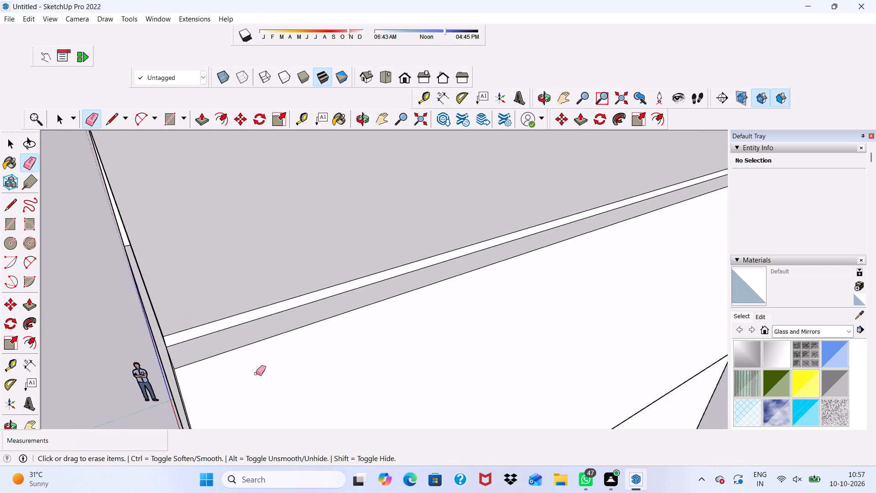
{"action": "scroll", "coordinate": [256, 373], "scroll_direction": "down", "scroll_amount": 14}
{"action": "scroll", "coordinate": [621, 254], "scroll_direction": "up", "scroll_amount": 8}
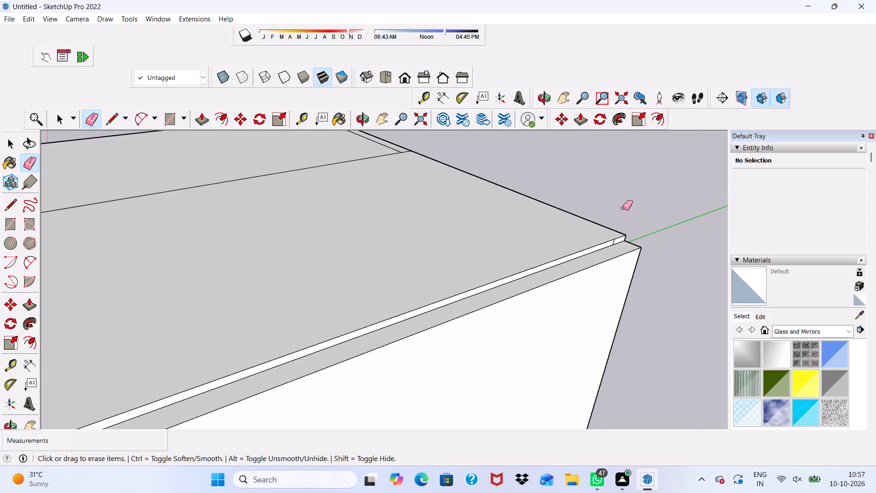
{"action": "scroll", "coordinate": [625, 236], "scroll_direction": "up", "scroll_amount": 15}
{"action": "left_click_drag", "start_coordinate": [604, 256], "coordinate": [587, 260]}
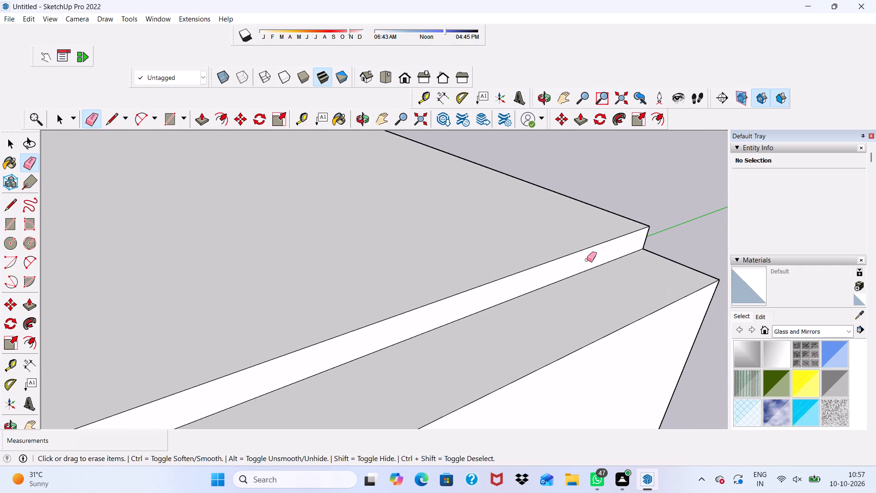
Extend the roof slab's recessed side face 9" outward to align with the outer side wall.
{"action": "key", "text": "space"}
{"action": "left_click", "coordinate": [573, 264]}
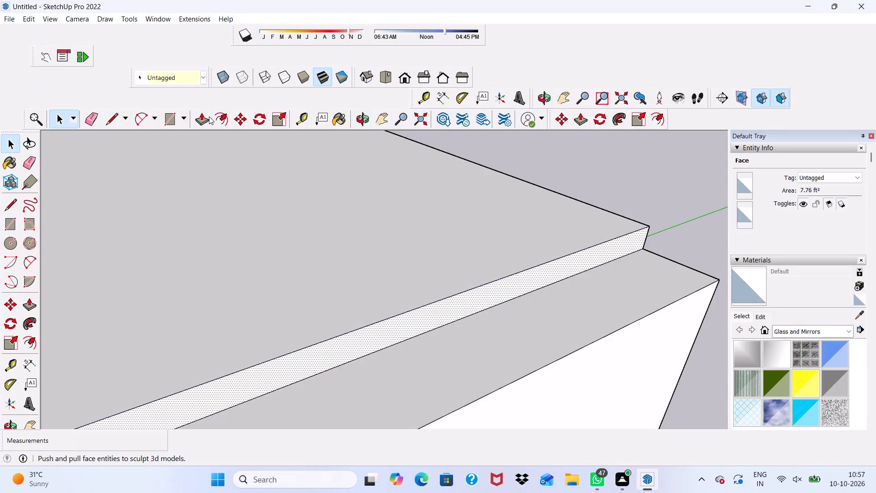
{"action": "left_click", "coordinate": [199, 119]}
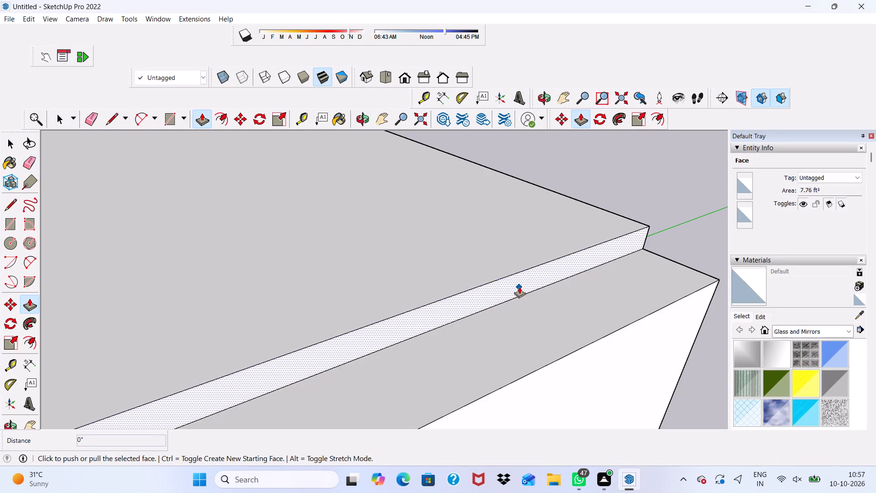
{"action": "left_click", "coordinate": [515, 281]}
{"action": "scroll", "coordinate": [605, 351], "scroll_direction": "down", "scroll_amount": 4}
{"action": "middle_click_drag", "start_coordinate": [601, 344], "coordinate": [521, 223]}
{"action": "left_click", "coordinate": [479, 306]}
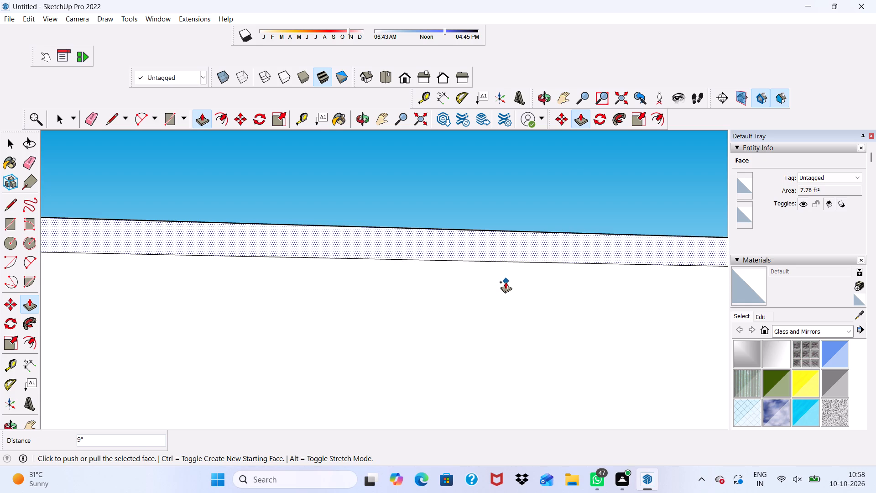
{"action": "key", "text": "space"}
Erase the leftover seam line running along the extended side edge on top of the roof slab.
{"action": "scroll", "coordinate": [502, 281], "scroll_direction": "down", "scroll_amount": 11}
{"action": "scroll", "coordinate": [433, 239], "scroll_direction": "down", "scroll_amount": 1}
{"action": "middle_click_drag", "start_coordinate": [433, 239], "coordinate": [528, 311]}
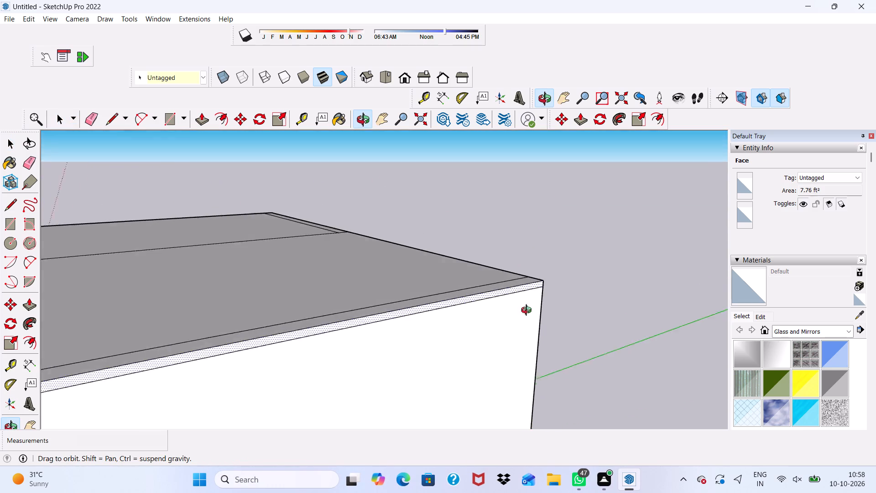
{"action": "middle_click_drag", "start_coordinate": [528, 311], "coordinate": [552, 315]}
{"action": "scroll", "coordinate": [546, 289], "scroll_direction": "down", "scroll_amount": 8}
{"action": "scroll", "coordinate": [202, 296], "scroll_direction": "down", "scroll_amount": 4}
{"action": "middle_click_drag", "start_coordinate": [242, 313], "coordinate": [407, 317]}
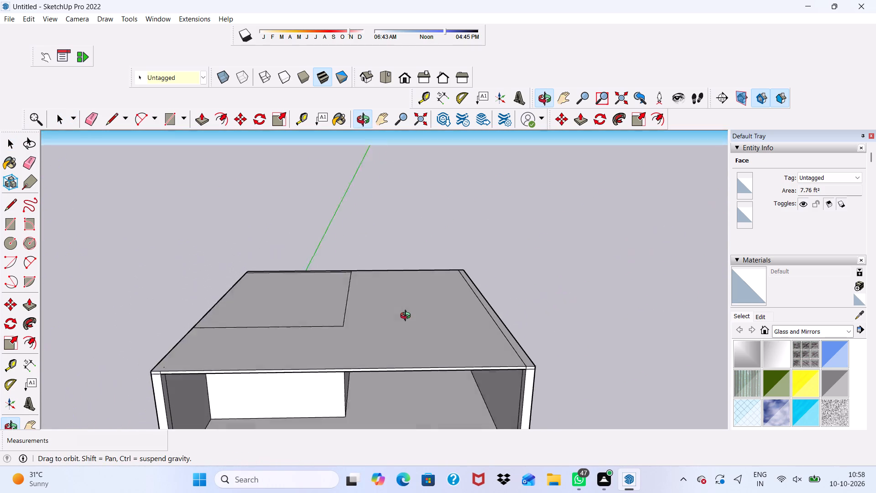
{"action": "middle_click_drag", "start_coordinate": [407, 317], "coordinate": [410, 321]}
{"action": "left_click", "coordinate": [516, 263]}
{"action": "scroll", "coordinate": [485, 416], "scroll_direction": "up", "scroll_amount": 5}
{"action": "middle_click_drag", "start_coordinate": [500, 362], "coordinate": [410, 386]}
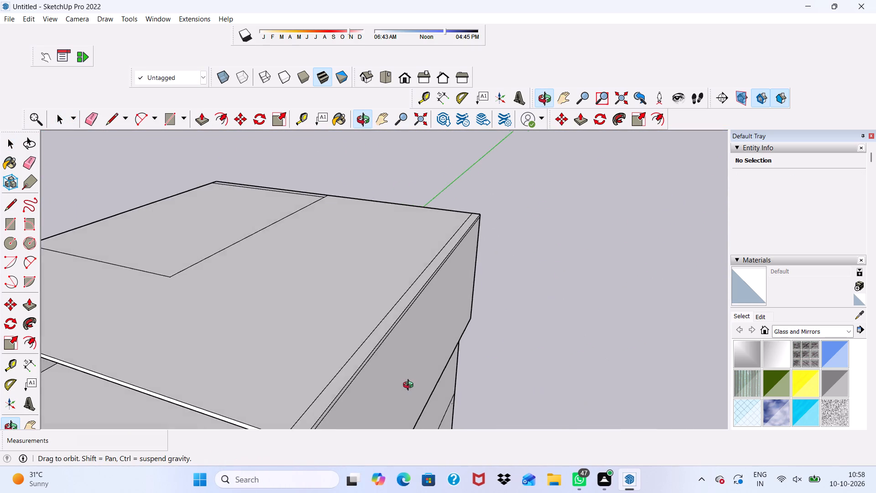
{"action": "middle_click_drag", "start_coordinate": [410, 386], "coordinate": [434, 363]}
{"action": "left_click", "coordinate": [94, 116]}
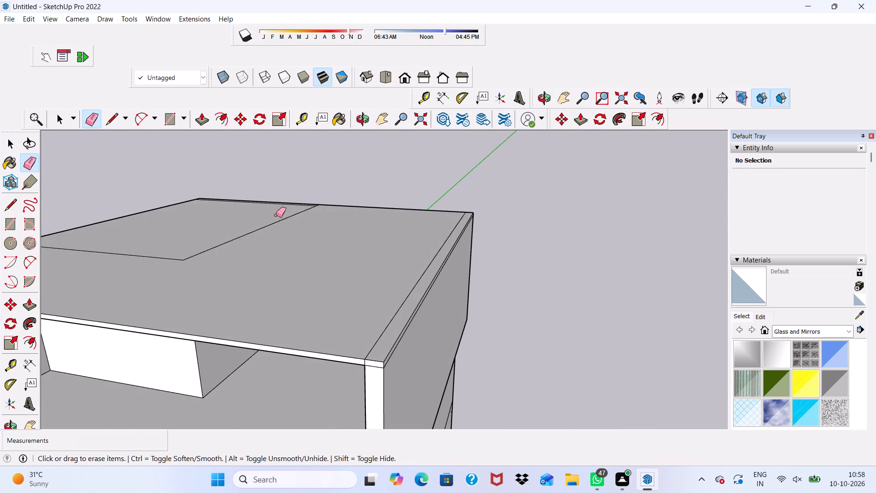
{"action": "scroll", "coordinate": [464, 292], "scroll_direction": "up", "scroll_amount": 8}
{"action": "left_click", "coordinate": [354, 286]}
{"action": "left_click", "coordinate": [358, 280]}
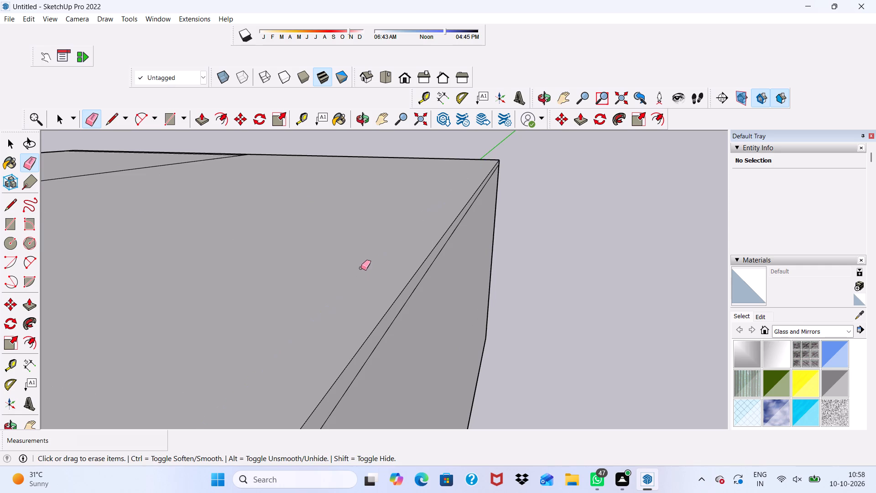
Erase the vertical and horizontal seam lines where the roof slab meets the side wall at the front corner.
{"action": "scroll", "coordinate": [364, 265], "scroll_direction": "down", "scroll_amount": 10}
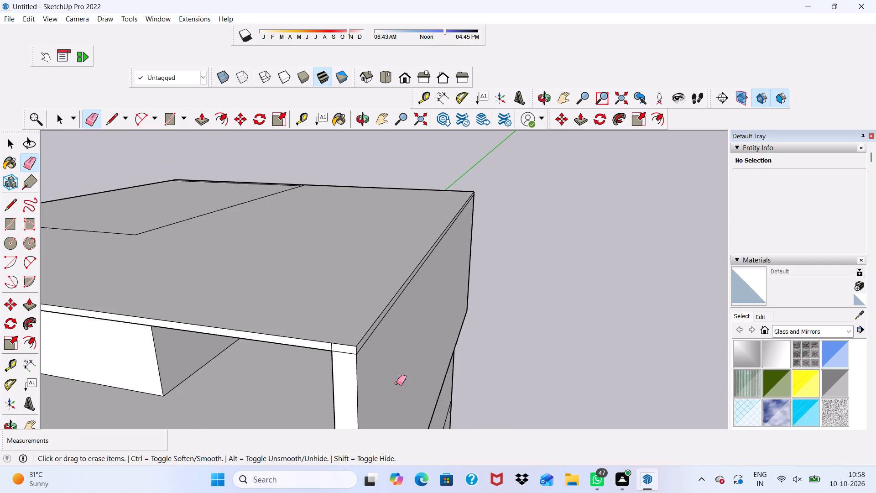
{"action": "scroll", "coordinate": [360, 353], "scroll_direction": "up", "scroll_amount": 4}
{"action": "scroll", "coordinate": [383, 310], "scroll_direction": "up", "scroll_amount": 4}
{"action": "scroll", "coordinate": [437, 275], "scroll_direction": "down", "scroll_amount": 6}
{"action": "scroll", "coordinate": [462, 262], "scroll_direction": "up", "scroll_amount": 6}
{"action": "scroll", "coordinate": [490, 246], "scroll_direction": "down", "scroll_amount": 6}
{"action": "scroll", "coordinate": [490, 252], "scroll_direction": "up", "scroll_amount": 1}
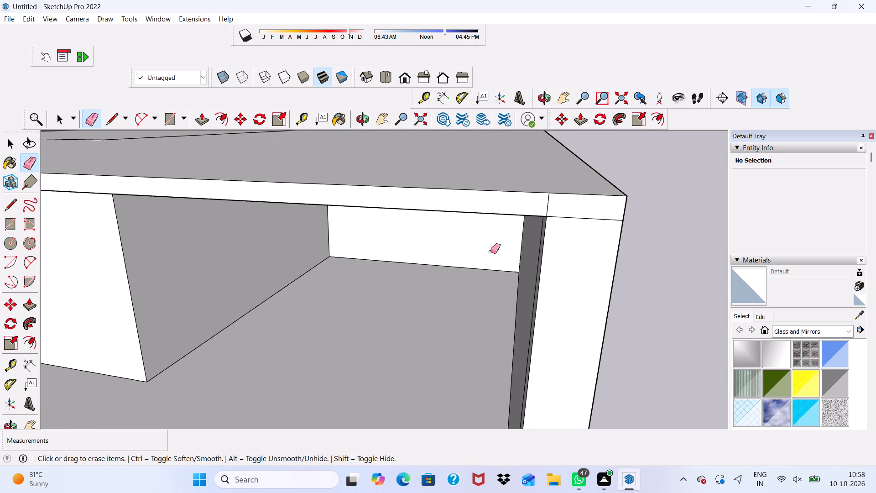
{"action": "left_click", "coordinate": [546, 213]}
{"action": "left_click_drag", "start_coordinate": [558, 215], "coordinate": [562, 221]}
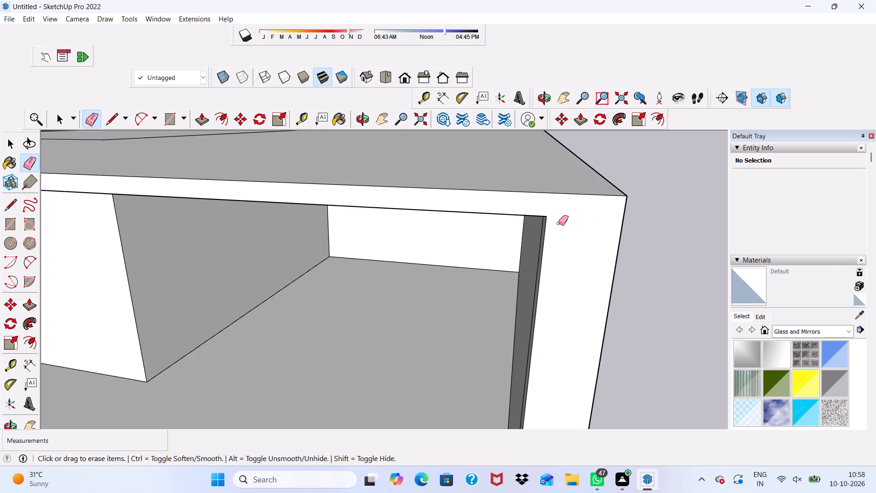
Erase the vertical seam line near the front opening on the inner face of the top storey's side wall.
{"action": "scroll", "coordinate": [526, 235], "scroll_direction": "down", "scroll_amount": 2}
{"action": "middle_click_drag", "start_coordinate": [513, 230], "coordinate": [594, 210]}
{"action": "scroll", "coordinate": [594, 210], "scroll_direction": "down", "scroll_amount": 7}
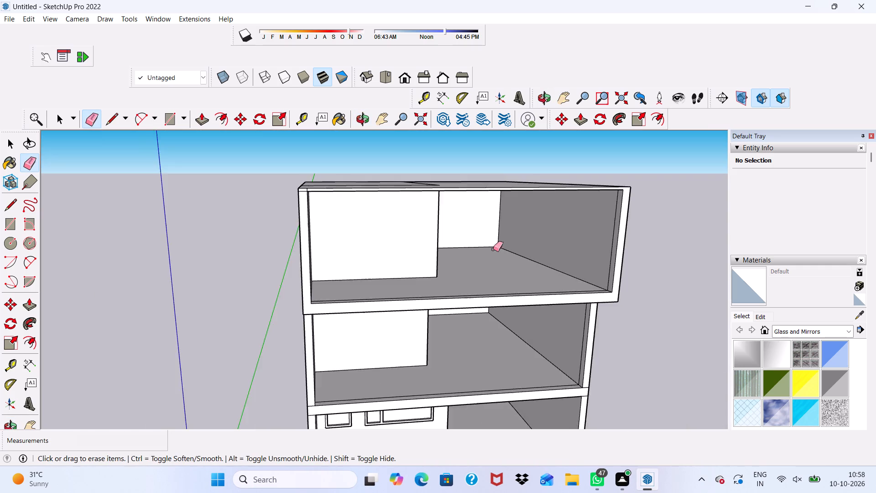
{"action": "scroll", "coordinate": [493, 249], "scroll_direction": "down", "scroll_amount": 4}
{"action": "middle_click_drag", "start_coordinate": [441, 260], "coordinate": [378, 246]}
{"action": "scroll", "coordinate": [475, 248], "scroll_direction": "up", "scroll_amount": 5}
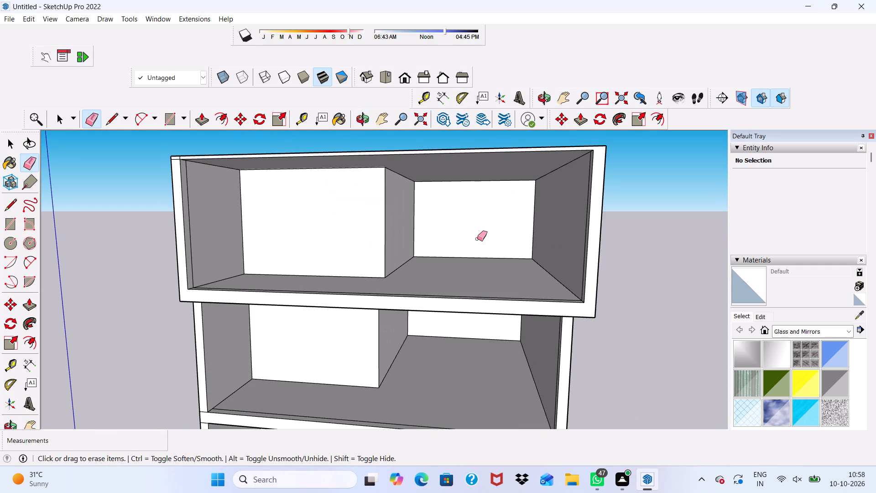
{"action": "scroll", "coordinate": [496, 245], "scroll_direction": "down", "scroll_amount": 4}
{"action": "middle_click_drag", "start_coordinate": [496, 262], "coordinate": [520, 256]}
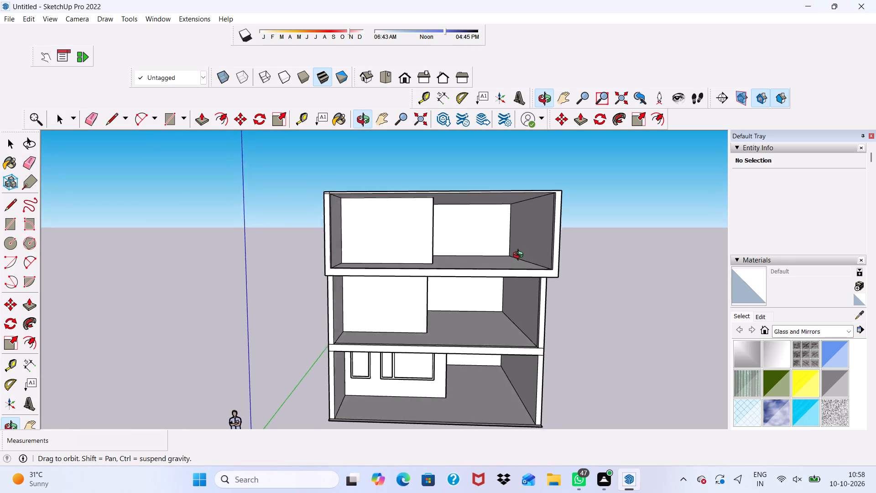
{"action": "middle_click_drag", "start_coordinate": [520, 256], "coordinate": [566, 262]}
{"action": "scroll", "coordinate": [626, 260], "scroll_direction": "up", "scroll_amount": 16}
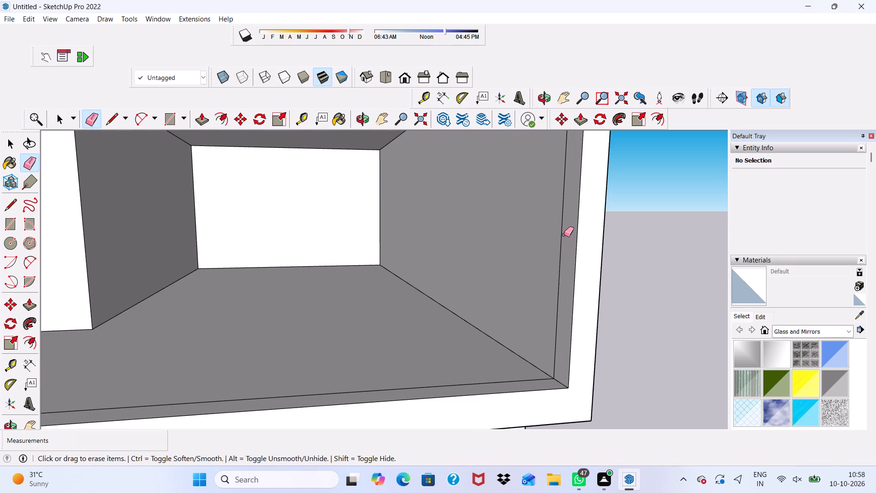
{"action": "left_click_drag", "start_coordinate": [564, 235], "coordinate": [559, 238]}
Offset the outline of the roof slab's large L-shaped top face 9" inward.
{"action": "scroll", "coordinate": [547, 239], "scroll_direction": "down", "scroll_amount": 12}
{"action": "middle_click_drag", "start_coordinate": [416, 275], "coordinate": [266, 243]}
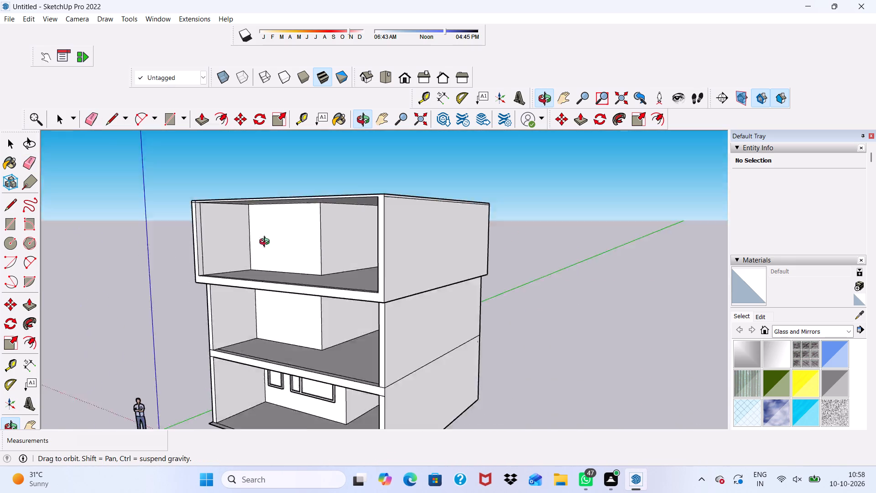
{"action": "middle_click_drag", "start_coordinate": [266, 243], "coordinate": [419, 351]}
{"action": "key", "text": "space"}
{"action": "scroll", "coordinate": [335, 167], "scroll_direction": "up", "scroll_amount": 2}
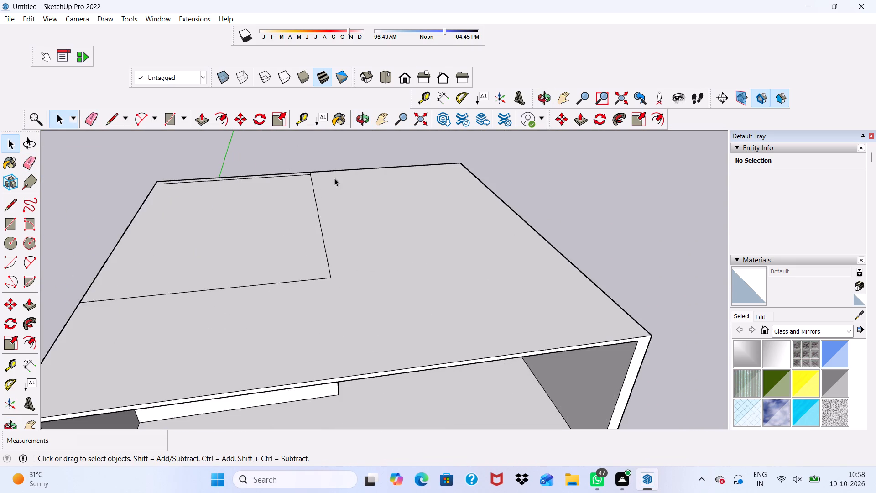
{"action": "scroll", "coordinate": [334, 178], "scroll_direction": "up", "scroll_amount": 3}
{"action": "middle_click_drag", "start_coordinate": [332, 184], "coordinate": [266, 287]}
{"action": "scroll", "coordinate": [357, 259], "scroll_direction": "right", "scroll_amount": 1}
{"action": "left_click", "coordinate": [359, 259]}
{"action": "scroll", "coordinate": [359, 259], "scroll_direction": "left", "scroll_amount": 1}
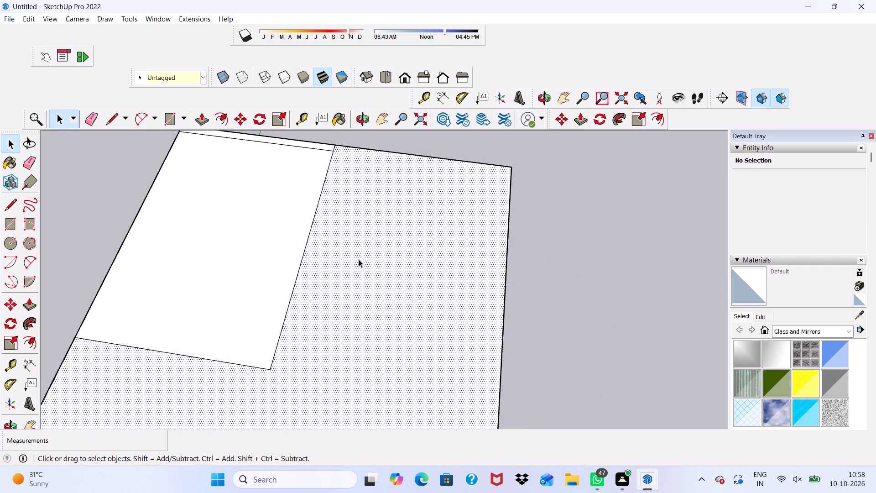
{"action": "scroll", "coordinate": [359, 259], "scroll_direction": "left", "scroll_amount": 1}
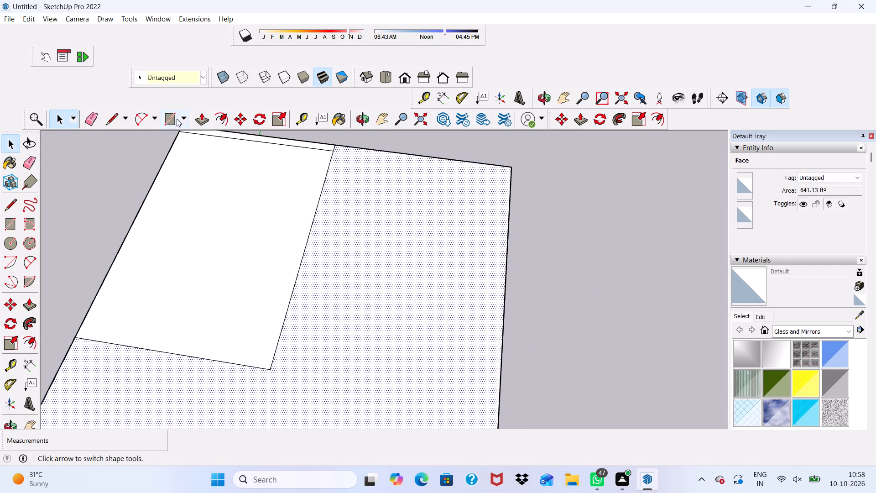
{"action": "left_click", "coordinate": [221, 115]}
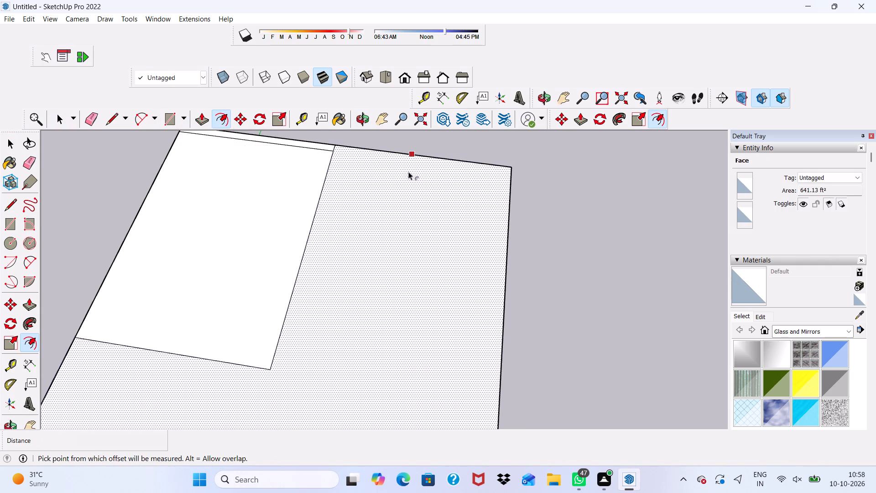
{"action": "left_click", "coordinate": [408, 172]}
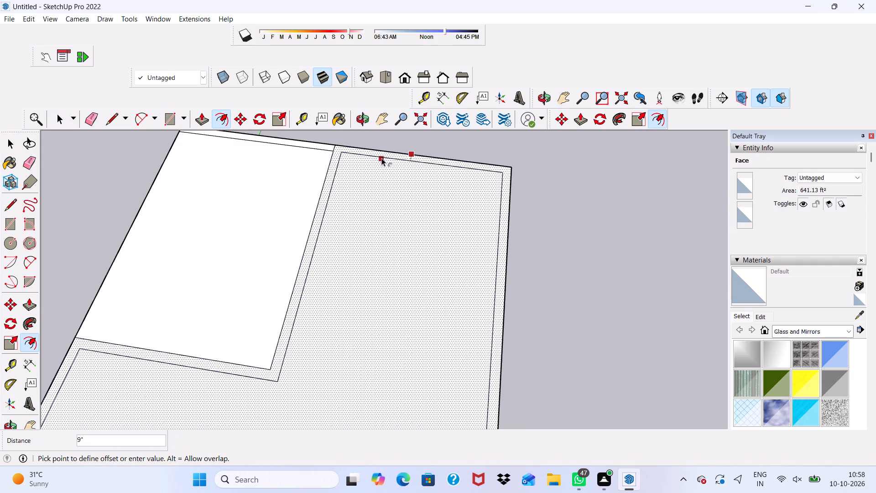
{"action": "scroll", "coordinate": [381, 158], "scroll_direction": "left", "scroll_amount": 1}
{"action": "scroll", "coordinate": [381, 158], "scroll_direction": "right", "scroll_amount": 1}
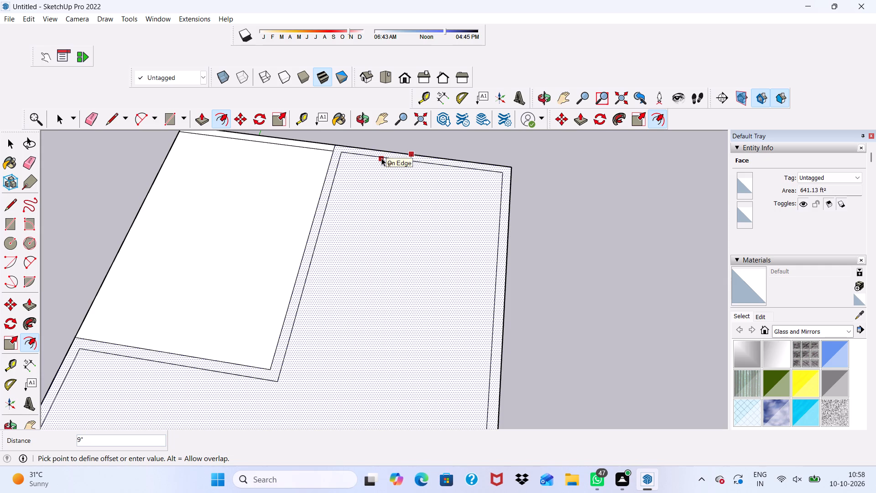
{"action": "key", "text": "9"}
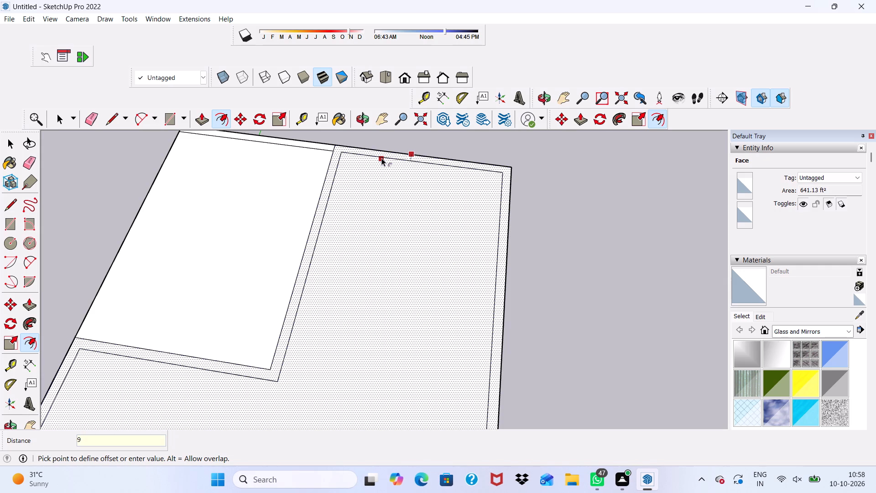
{"action": "key", "text": "shift+quotedbl"}
{"action": "key", "text": "Return"}
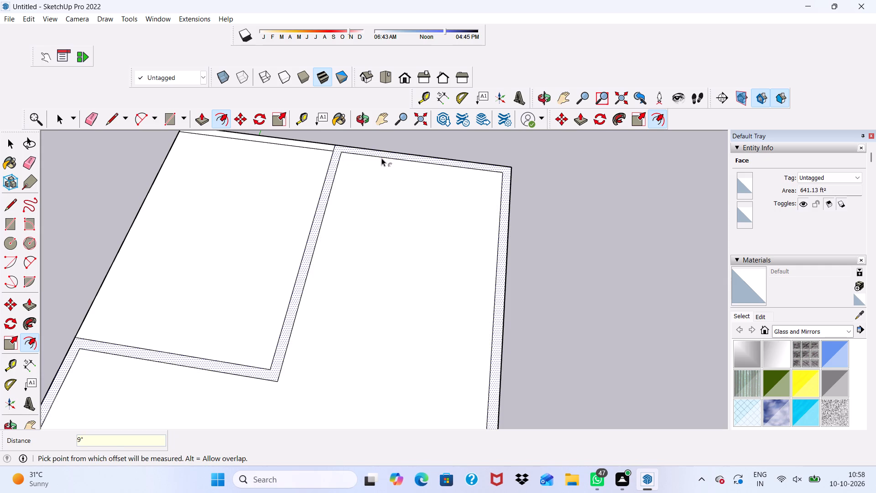
{"action": "key", "text": "space"}
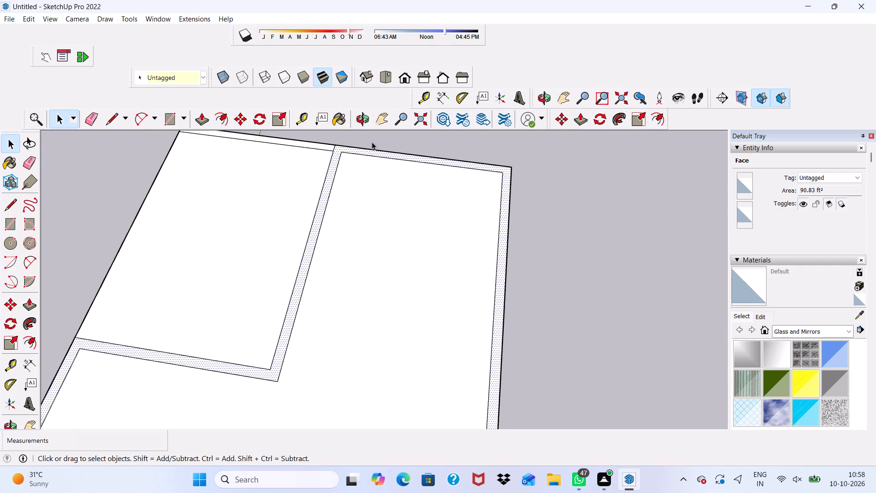
Draw a line from the border's inner front corner to the slab's front edge, on the corner room's side.
{"action": "scroll", "coordinate": [314, 186], "scroll_direction": "down", "scroll_amount": 3}
{"action": "middle_click_drag", "start_coordinate": [200, 351], "coordinate": [245, 273]}
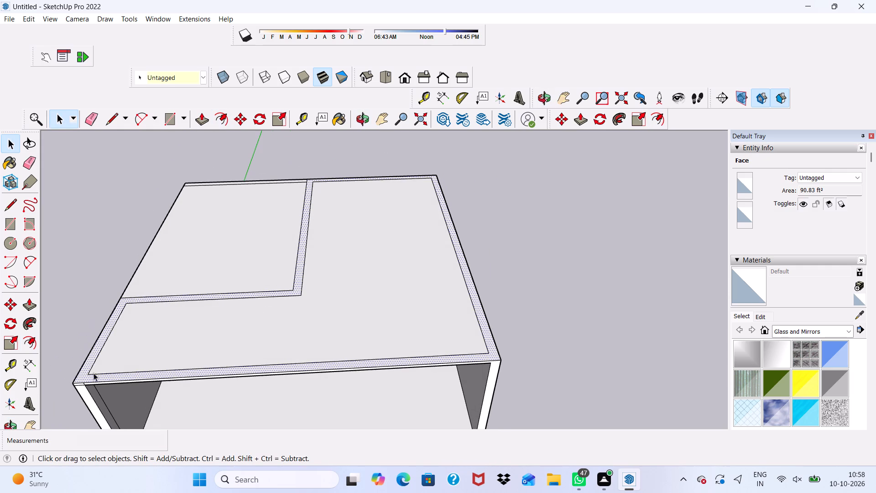
{"action": "left_click", "coordinate": [111, 113]}
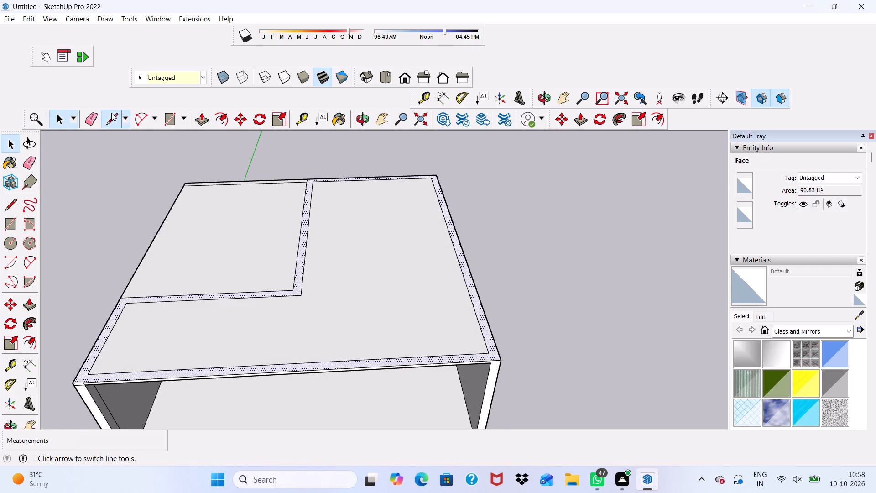
{"action": "scroll", "coordinate": [94, 343], "scroll_direction": "up", "scroll_amount": 6}
{"action": "scroll", "coordinate": [123, 330], "scroll_direction": "down", "scroll_amount": 2}
{"action": "scroll", "coordinate": [80, 401], "scroll_direction": "up", "scroll_amount": 4}
{"action": "scroll", "coordinate": [185, 293], "scroll_direction": "down", "scroll_amount": 5}
{"action": "scroll", "coordinate": [96, 394], "scroll_direction": "up", "scroll_amount": 6}
{"action": "scroll", "coordinate": [136, 309], "scroll_direction": "down", "scroll_amount": 1}
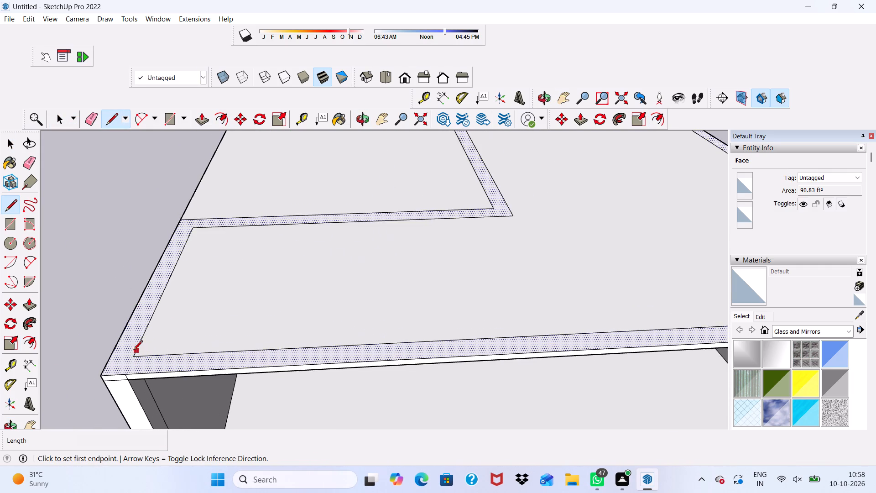
{"action": "scroll", "coordinate": [133, 351], "scroll_direction": "up", "scroll_amount": 4}
{"action": "left_click", "coordinate": [133, 361]}
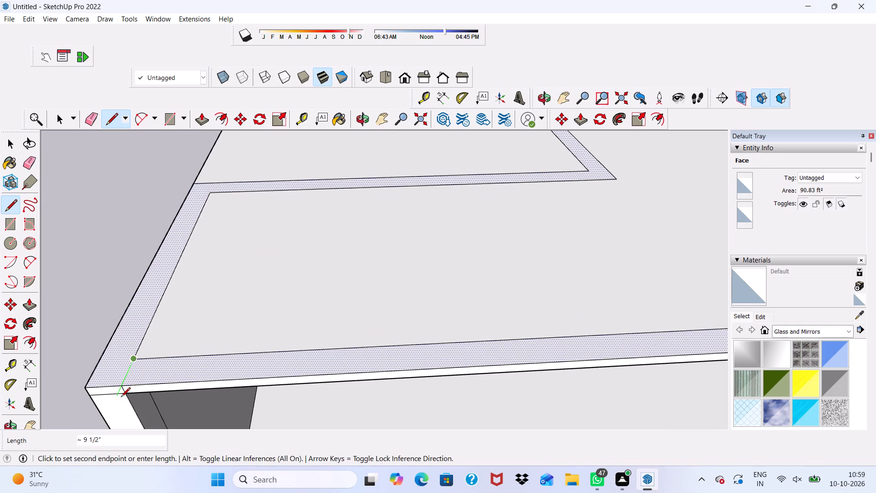
{"action": "left_click", "coordinate": [120, 389]}
Draw a 9" line from the border's opposite inner front corner to the slab's front edge, separating the front strip.
{"action": "scroll", "coordinate": [141, 318], "scroll_direction": "down", "scroll_amount": 10}
{"action": "scroll", "coordinate": [43, 333], "scroll_direction": "left", "scroll_amount": 1}
{"action": "scroll", "coordinate": [44, 331], "scroll_direction": "down", "scroll_amount": 1}
{"action": "scroll", "coordinate": [43, 334], "scroll_direction": "left", "scroll_amount": 1}
{"action": "scroll", "coordinate": [43, 333], "scroll_direction": "down", "scroll_amount": 2}
{"action": "scroll", "coordinate": [286, 359], "scroll_direction": "up", "scroll_amount": 15}
{"action": "scroll", "coordinate": [470, 320], "scroll_direction": "up", "scroll_amount": 2}
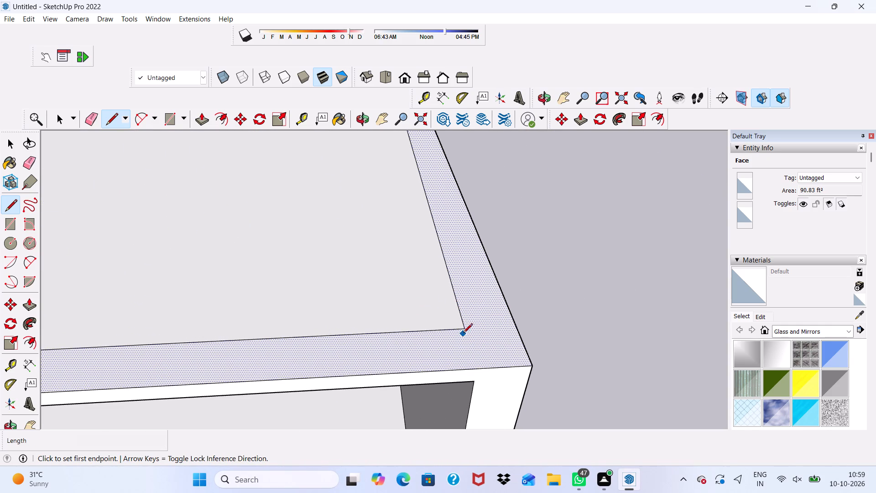
{"action": "left_click", "coordinate": [464, 328]}
{"action": "scroll", "coordinate": [463, 329], "scroll_direction": "left", "scroll_amount": 1}
{"action": "left_click", "coordinate": [478, 371]}
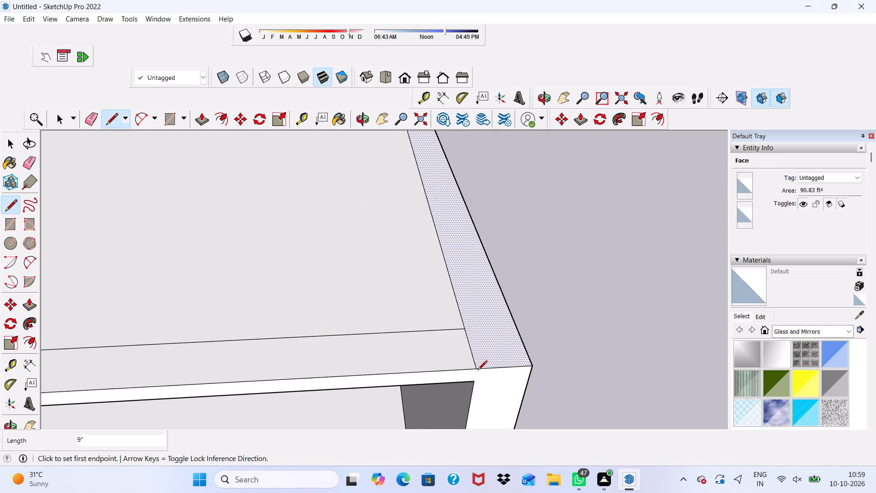
{"action": "key", "text": "space"}
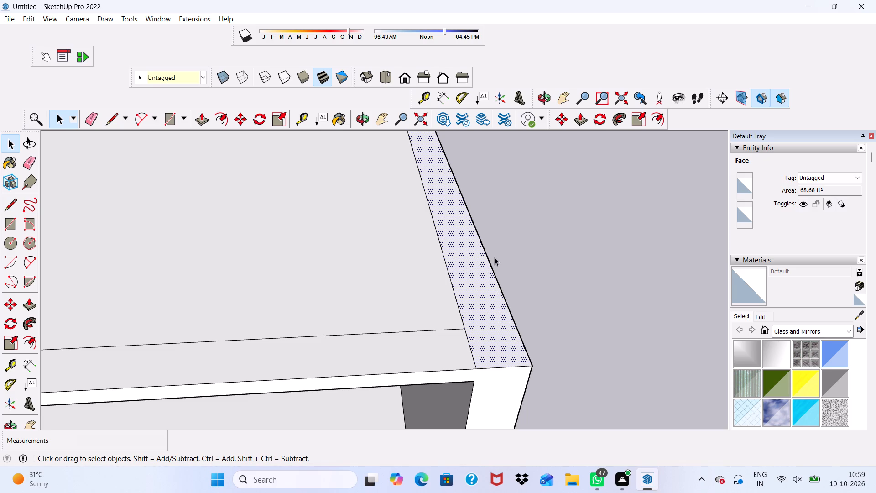
Push/Pull the L-shaped slab's side and rear border face up 10' to form walls, leaving the front strip flat.
{"action": "scroll", "coordinate": [490, 274], "scroll_direction": "down", "scroll_amount": 11}
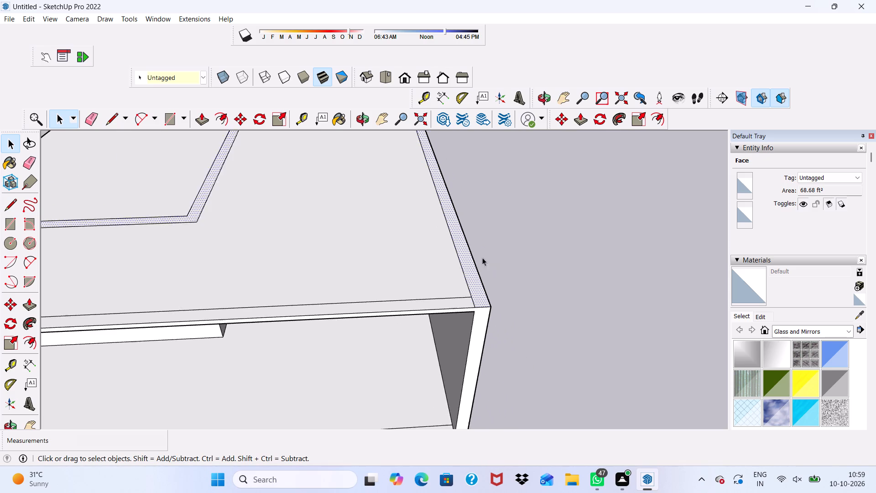
{"action": "scroll", "coordinate": [482, 257], "scroll_direction": "down", "scroll_amount": 12}
{"action": "scroll", "coordinate": [458, 280], "scroll_direction": "up", "scroll_amount": 4}
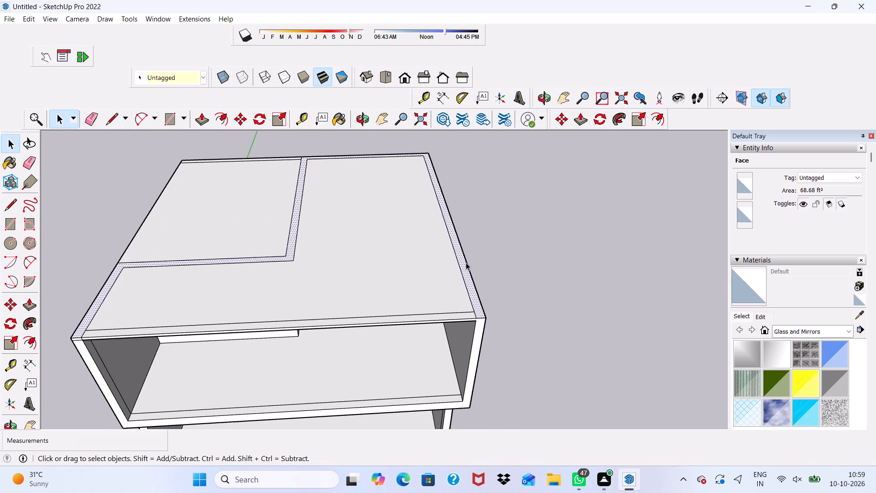
{"action": "left_click", "coordinate": [460, 259]}
{"action": "left_click", "coordinate": [196, 120]}
{"action": "scroll", "coordinate": [502, 287], "scroll_direction": "up", "scroll_amount": 3}
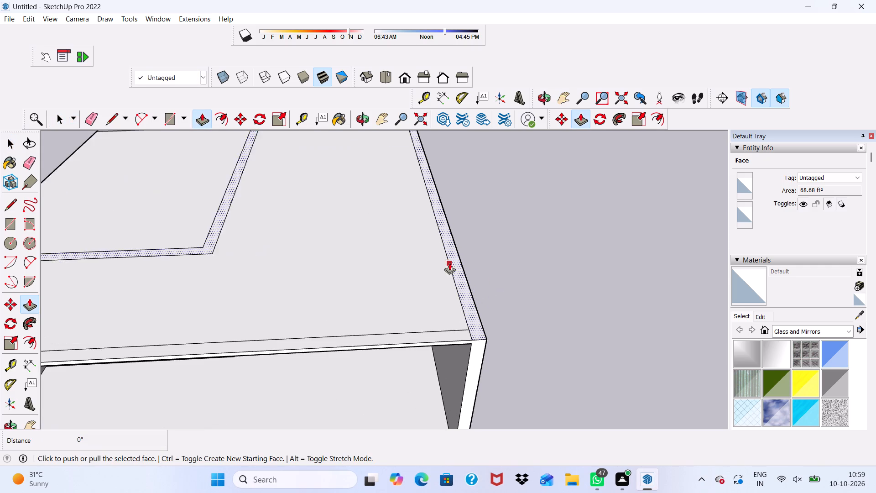
{"action": "scroll", "coordinate": [453, 259], "scroll_direction": "up", "scroll_amount": 3}
{"action": "left_click", "coordinate": [453, 260]}
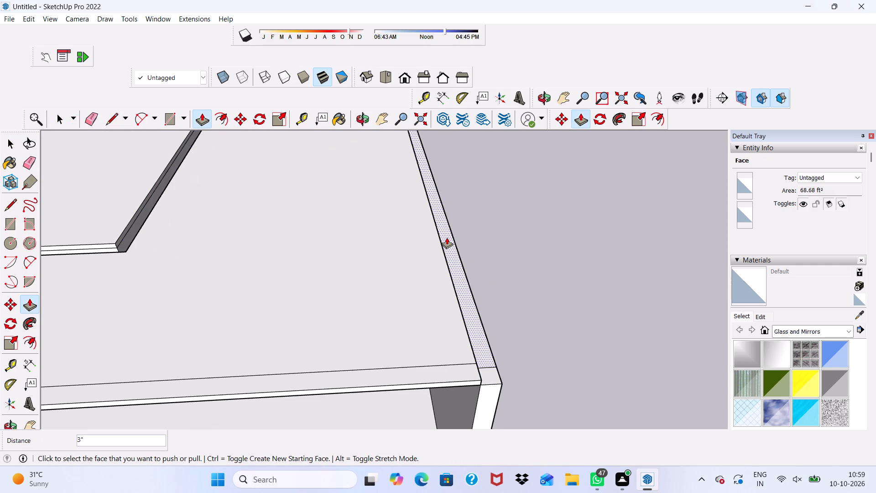
{"action": "key", "text": "ctrl+z"}
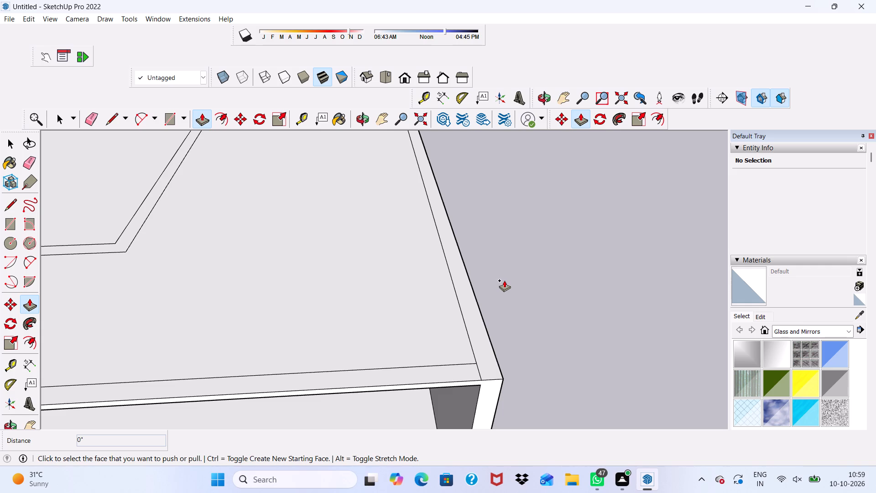
{"action": "left_click", "coordinate": [456, 263]}
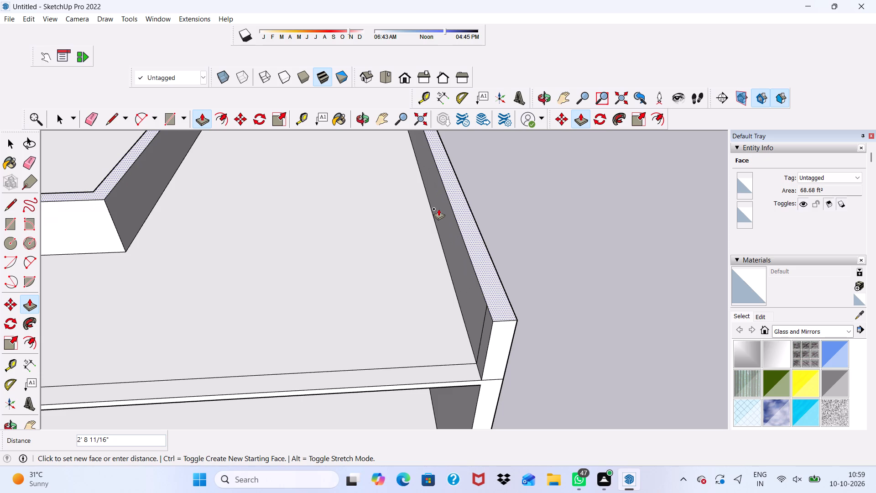
{"action": "type", "text": "10'"}
{"action": "key", "text": "Return"}
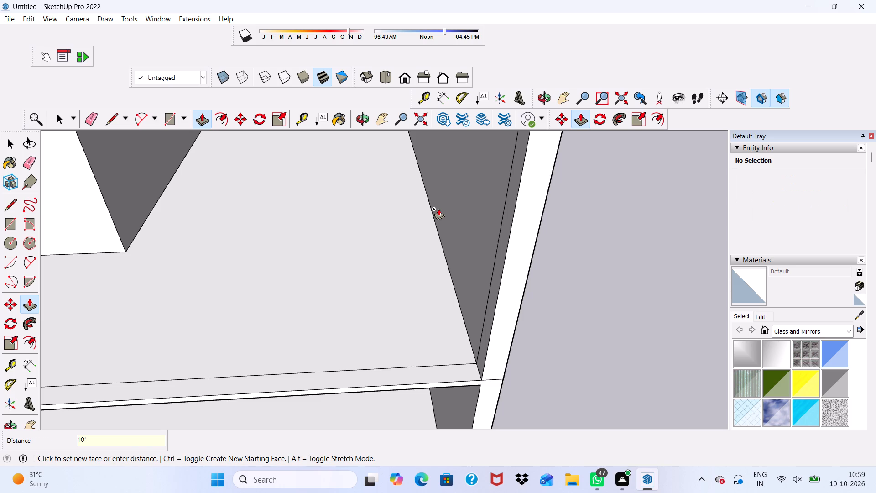
{"action": "key", "text": "space"}
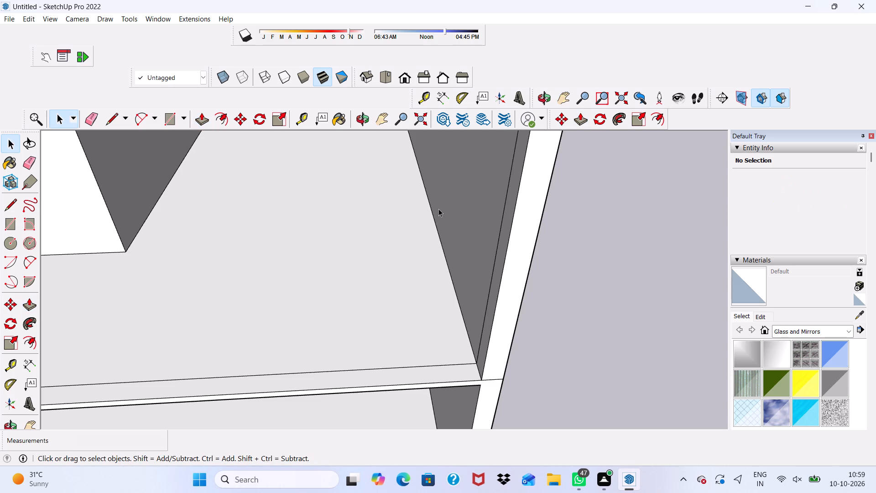
Extend the new storey's outer side wall about 21' 8" from the corner room's inner corner to the rear corner.
{"action": "scroll", "coordinate": [291, 278], "scroll_direction": "down", "scroll_amount": 15}
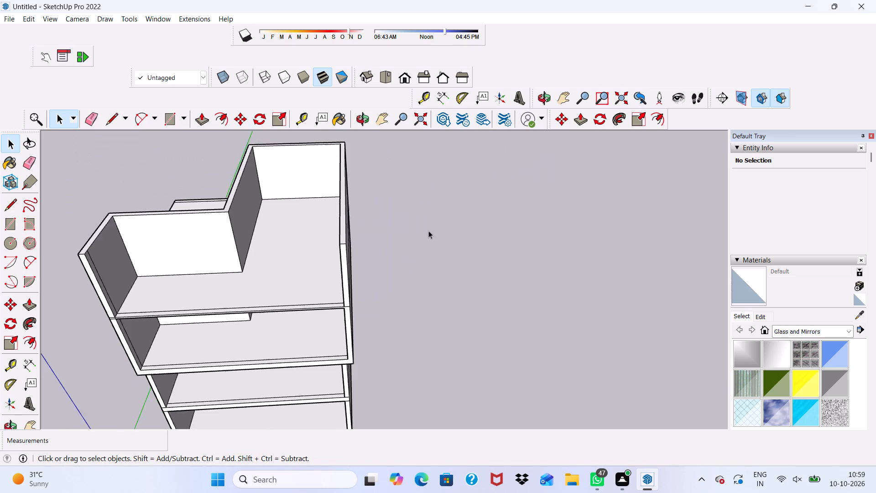
{"action": "scroll", "coordinate": [428, 231], "scroll_direction": "down", "scroll_amount": 2}
{"action": "middle_click_drag", "start_coordinate": [360, 244], "coordinate": [689, 216]}
{"action": "scroll", "coordinate": [445, 343], "scroll_direction": "up", "scroll_amount": 3}
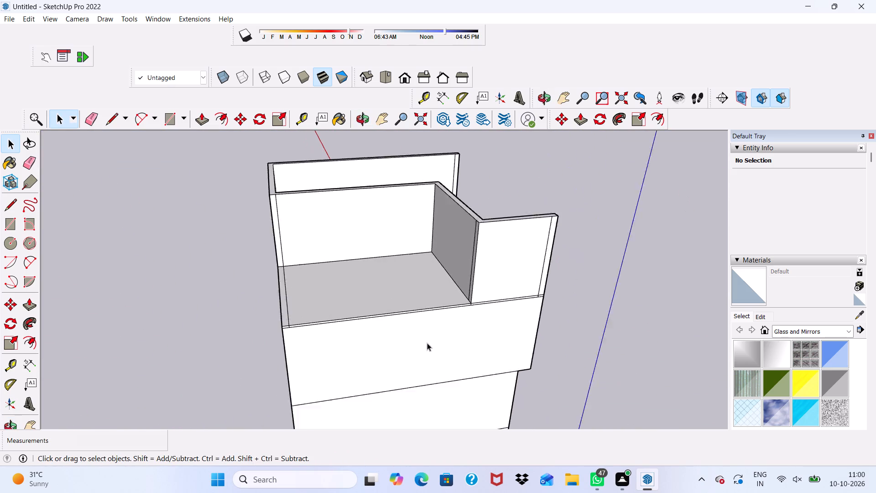
{"action": "scroll", "coordinate": [427, 343], "scroll_direction": "up", "scroll_amount": 9}
{"action": "scroll", "coordinate": [277, 230], "scroll_direction": "down", "scroll_amount": 5}
{"action": "scroll", "coordinate": [327, 253], "scroll_direction": "down", "scroll_amount": 1}
{"action": "middle_click_drag", "start_coordinate": [329, 258], "coordinate": [396, 296]}
{"action": "scroll", "coordinate": [490, 264], "scroll_direction": "up", "scroll_amount": 5}
{"action": "left_click", "coordinate": [508, 200]}
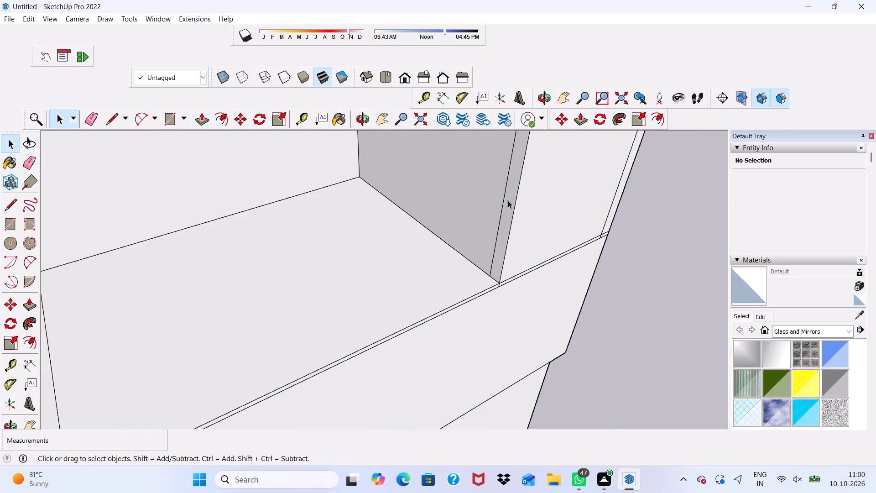
{"action": "left_click", "coordinate": [199, 118]}
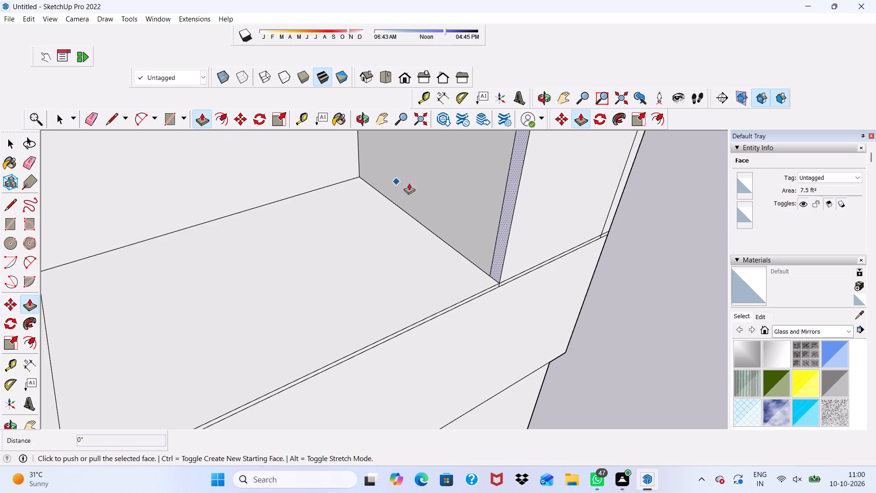
{"action": "left_click", "coordinate": [505, 204]}
{"action": "scroll", "coordinate": [465, 248], "scroll_direction": "down", "scroll_amount": 10}
{"action": "scroll", "coordinate": [436, 262], "scroll_direction": "up", "scroll_amount": 1}
{"action": "scroll", "coordinate": [314, 334], "scroll_direction": "up", "scroll_amount": 5}
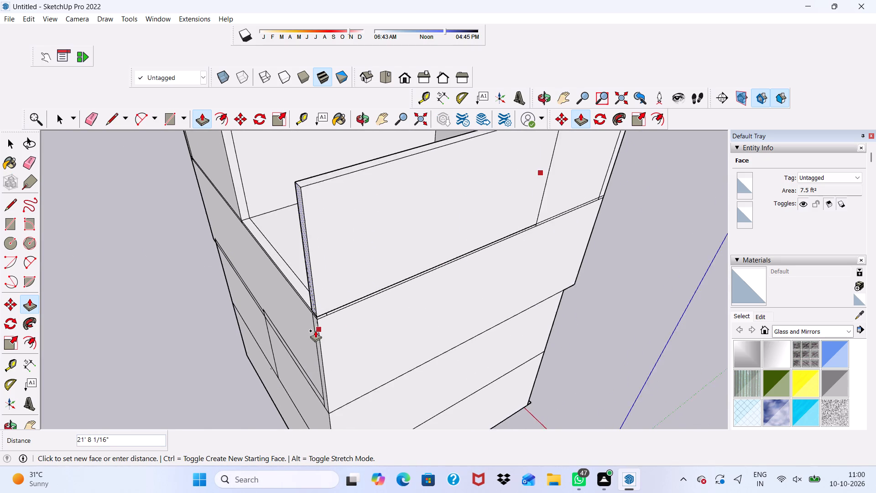
{"action": "left_click", "coordinate": [315, 330]}
{"action": "scroll", "coordinate": [220, 252], "scroll_direction": "up", "scroll_amount": 5}
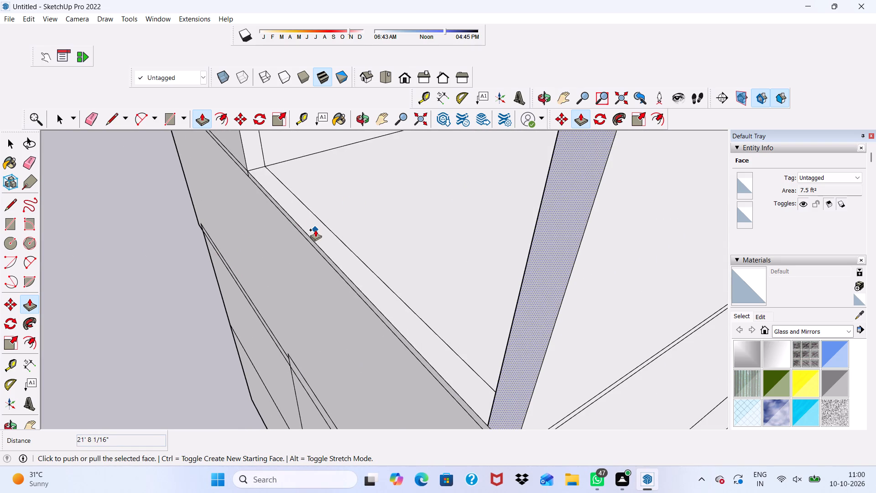
{"action": "left_click", "coordinate": [315, 230]}
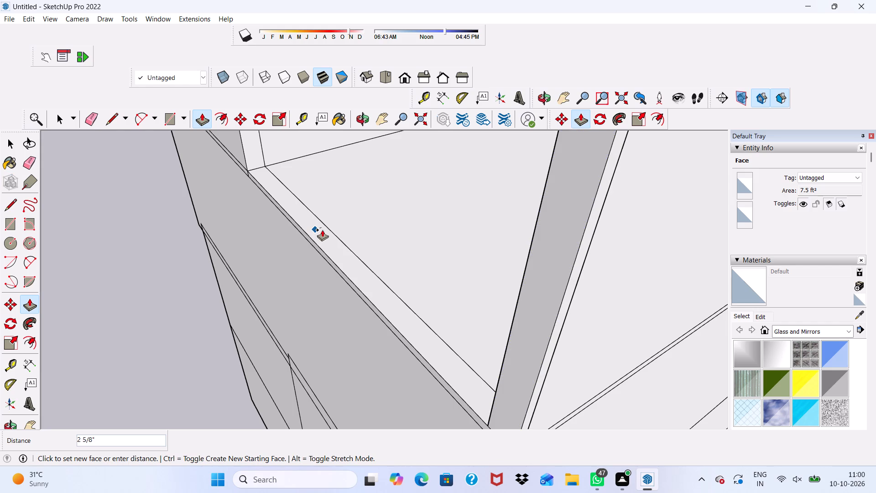
{"action": "key", "text": "space"}
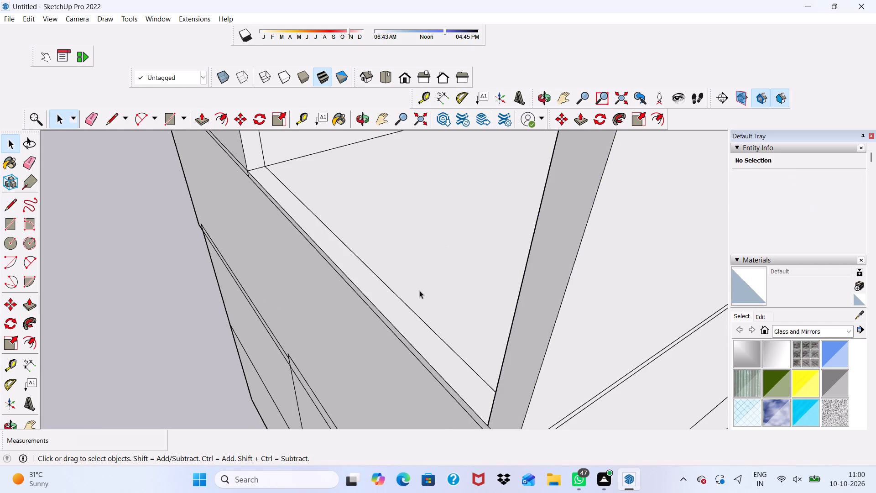
Push/Pull the remaining strip along the corner room's rear edge up 10' to meet the tops of the adjoining walls.
{"action": "scroll", "coordinate": [418, 291], "scroll_direction": "up", "scroll_amount": 4}
{"action": "left_click", "coordinate": [383, 325]}
{"action": "scroll", "coordinate": [383, 325], "scroll_direction": "down", "scroll_amount": 8}
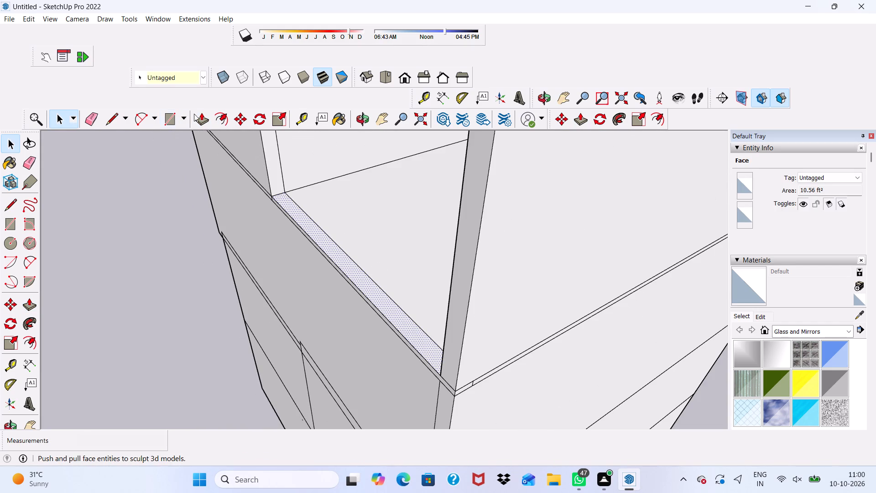
{"action": "left_click", "coordinate": [199, 114]}
{"action": "scroll", "coordinate": [349, 282], "scroll_direction": "up", "scroll_amount": 4}
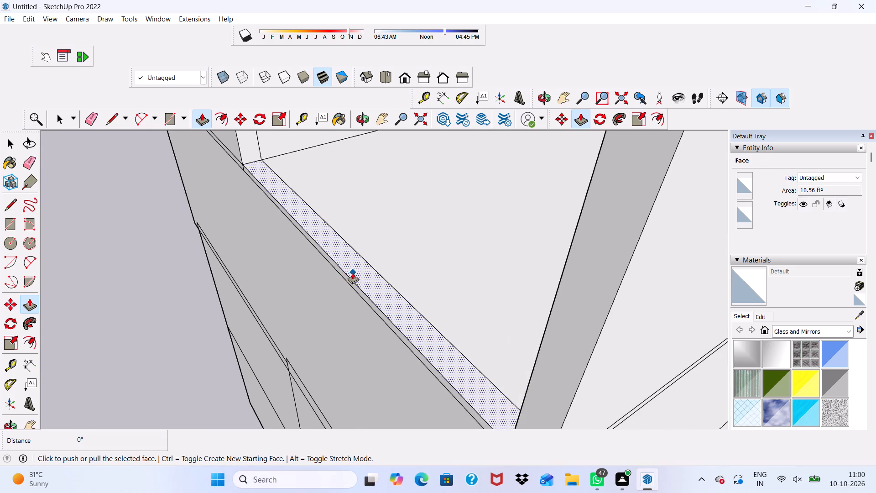
{"action": "left_click", "coordinate": [359, 269]}
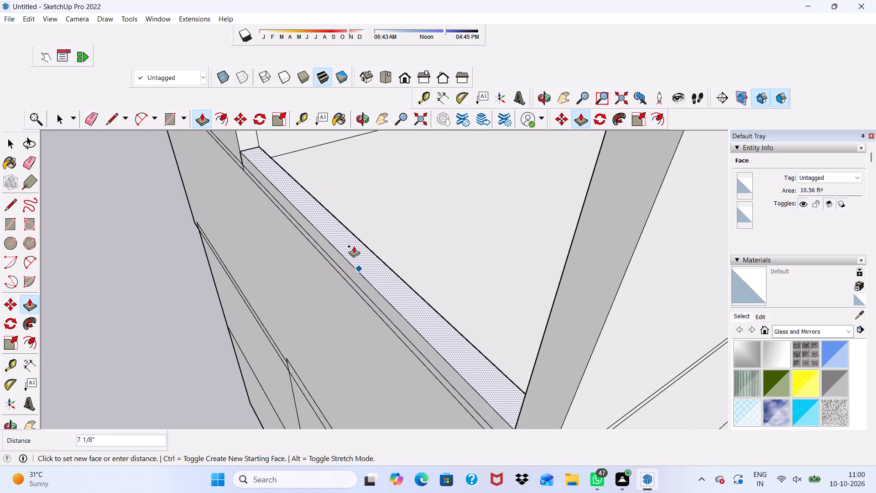
{"action": "scroll", "coordinate": [355, 232], "scroll_direction": "down", "scroll_amount": 8}
{"action": "scroll", "coordinate": [458, 171], "scroll_direction": "down", "scroll_amount": 10}
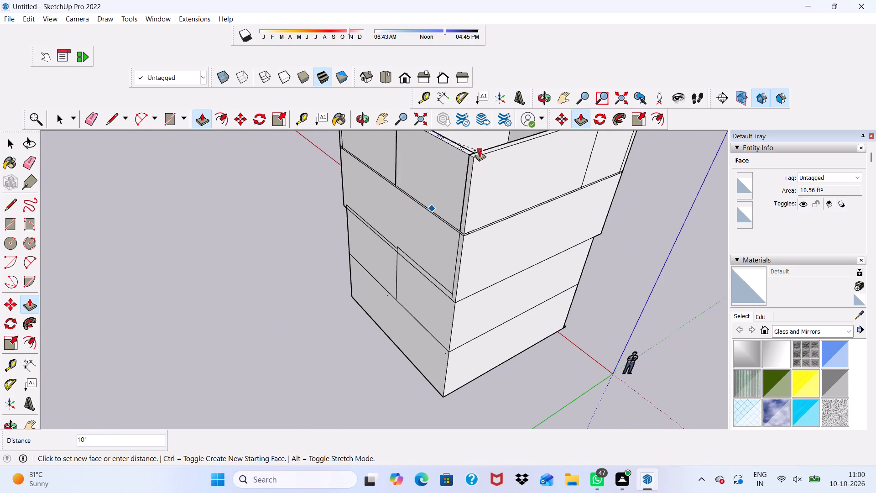
{"action": "scroll", "coordinate": [478, 149], "scroll_direction": "up", "scroll_amount": 4}
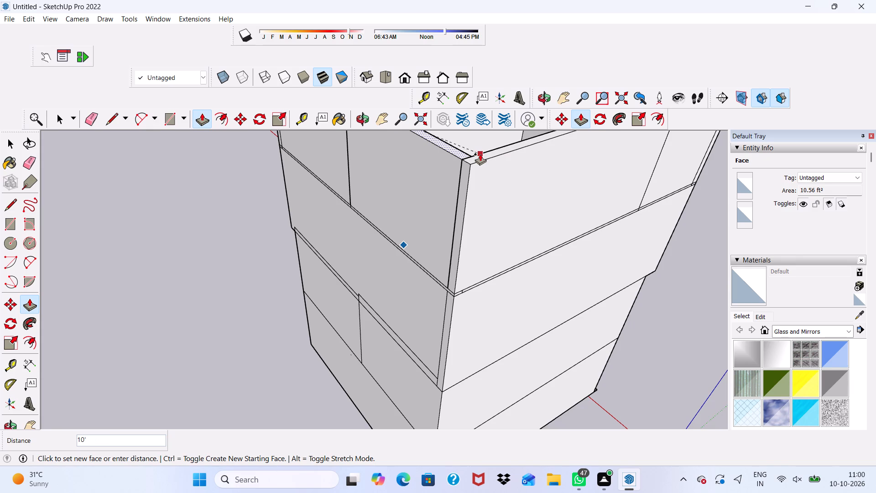
{"action": "left_click", "coordinate": [480, 154]}
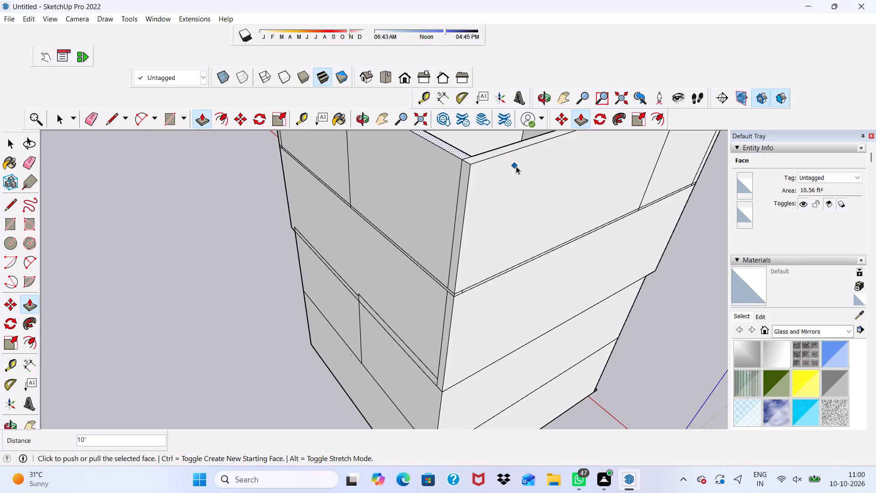
{"action": "key", "text": "space"}
Erase the leftover seam lines at both ends of the corner room's rear wall, on its top and outer faces.
{"action": "scroll", "coordinate": [513, 195], "scroll_direction": "down", "scroll_amount": 3}
{"action": "scroll", "coordinate": [473, 212], "scroll_direction": "down", "scroll_amount": 1}
{"action": "middle_click_drag", "start_coordinate": [472, 213], "coordinate": [429, 220]}
{"action": "scroll", "coordinate": [448, 215], "scroll_direction": "down", "scroll_amount": 1}
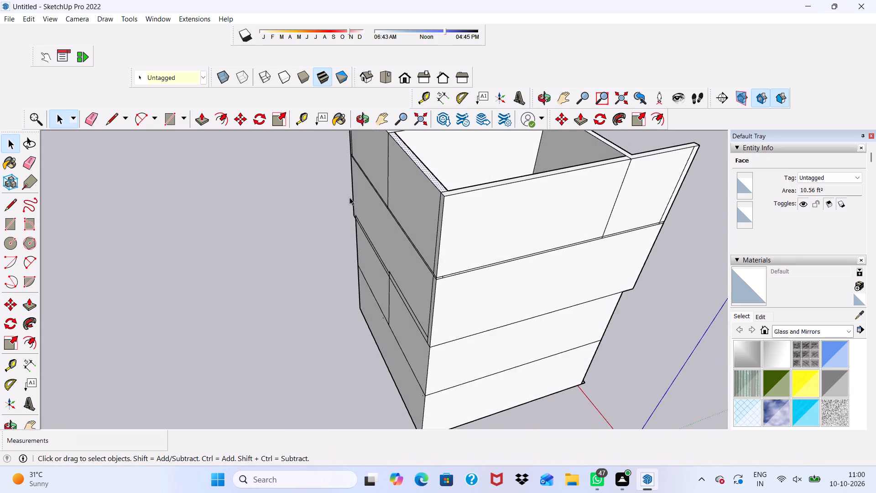
{"action": "scroll", "coordinate": [348, 154], "scroll_direction": "up", "scroll_amount": 1}
{"action": "left_click", "coordinate": [88, 114]}
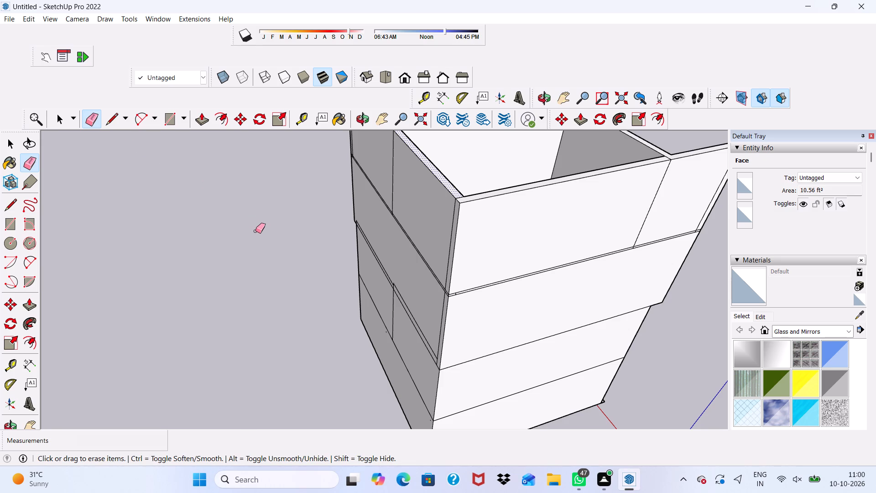
{"action": "scroll", "coordinate": [497, 188], "scroll_direction": "up", "scroll_amount": 11}
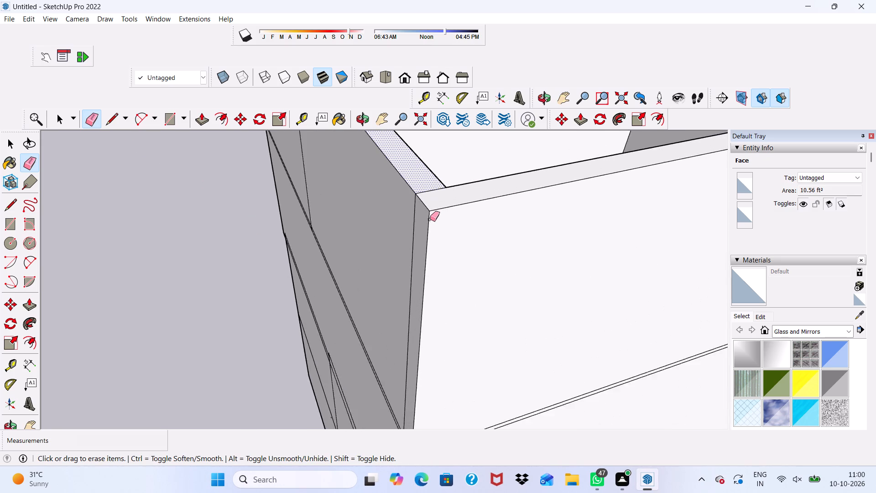
{"action": "scroll", "coordinate": [430, 219], "scroll_direction": "up", "scroll_amount": 3}
{"action": "left_click_drag", "start_coordinate": [408, 198], "coordinate": [411, 205]}
{"action": "left_click", "coordinate": [412, 205]}
{"action": "left_click", "coordinate": [429, 179]}
{"action": "scroll", "coordinate": [431, 194], "scroll_direction": "down", "scroll_amount": 2}
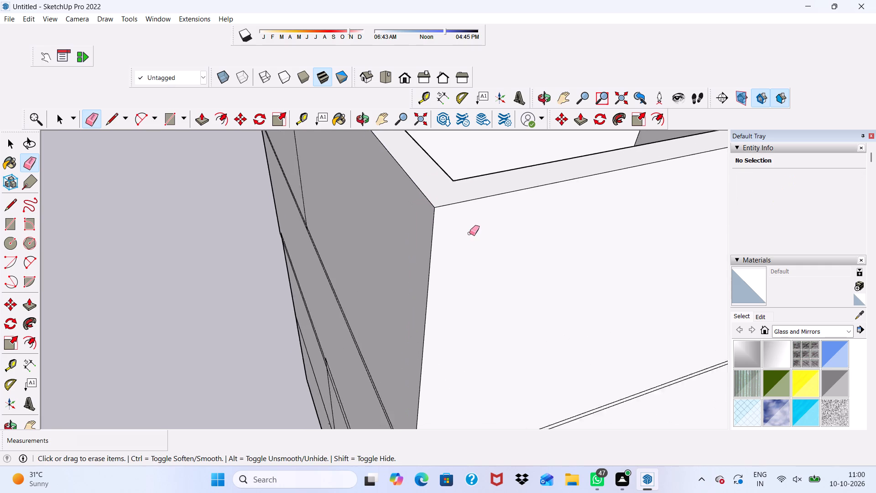
{"action": "scroll", "coordinate": [469, 233], "scroll_direction": "down", "scroll_amount": 15}
{"action": "scroll", "coordinate": [395, 173], "scroll_direction": "up", "scroll_amount": 11}
{"action": "left_click_drag", "start_coordinate": [436, 178], "coordinate": [438, 180]}
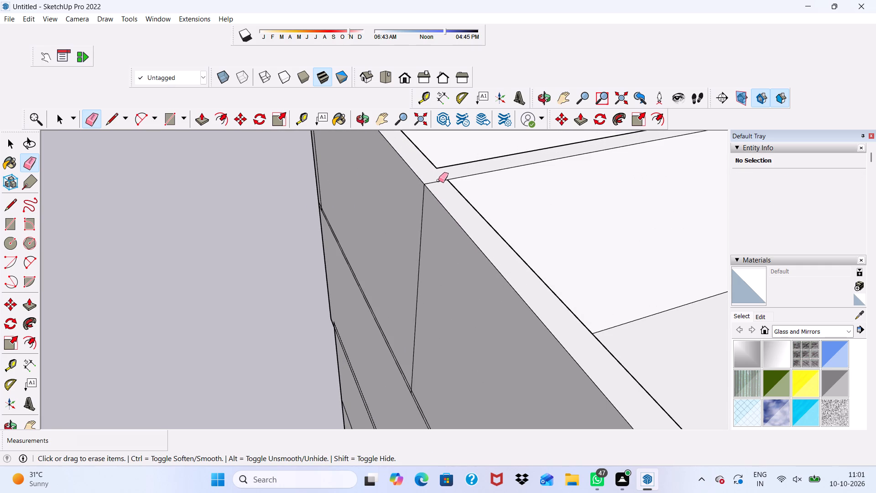
{"action": "left_click_drag", "start_coordinate": [438, 180], "coordinate": [442, 189]}
{"action": "left_click_drag", "start_coordinate": [430, 215], "coordinate": [417, 221]}
Erase the vertical seam on the new storey's outer side wall where the corner room's front wall meets it.
{"action": "scroll", "coordinate": [352, 241], "scroll_direction": "down", "scroll_amount": 13}
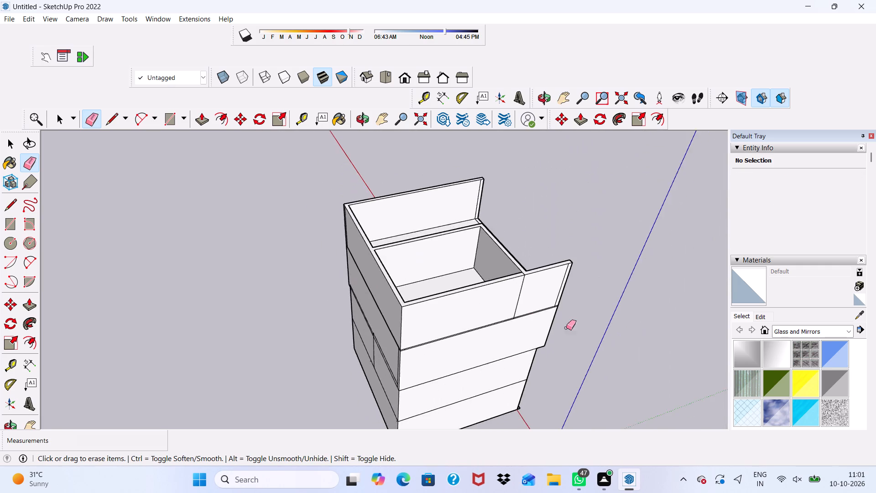
{"action": "scroll", "coordinate": [566, 328], "scroll_direction": "down", "scroll_amount": 3}
{"action": "middle_click_drag", "start_coordinate": [575, 304], "coordinate": [513, 252]}
{"action": "scroll", "coordinate": [516, 285], "scroll_direction": "up", "scroll_amount": 9}
{"action": "left_click_drag", "start_coordinate": [507, 269], "coordinate": [486, 275]}
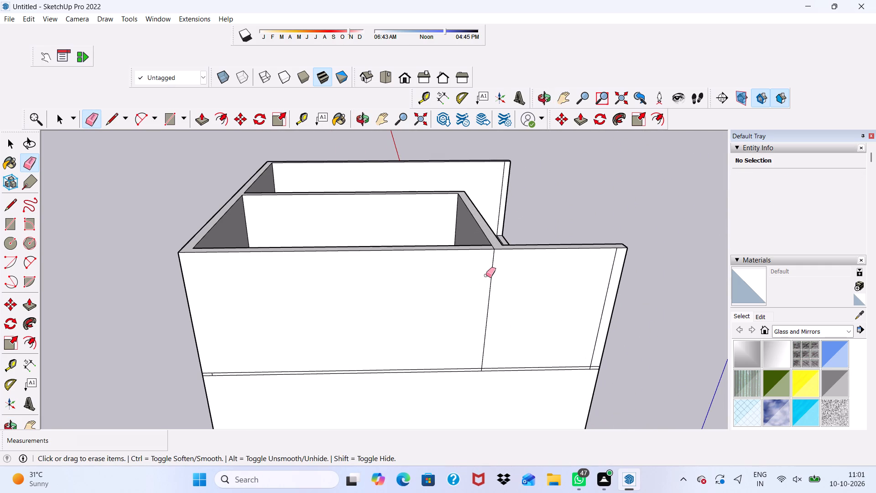
{"action": "scroll", "coordinate": [491, 249], "scroll_direction": "up", "scroll_amount": 10}
{"action": "scroll", "coordinate": [481, 267], "scroll_direction": "down", "scroll_amount": 6}
{"action": "scroll", "coordinate": [490, 280], "scroll_direction": "up", "scroll_amount": 6}
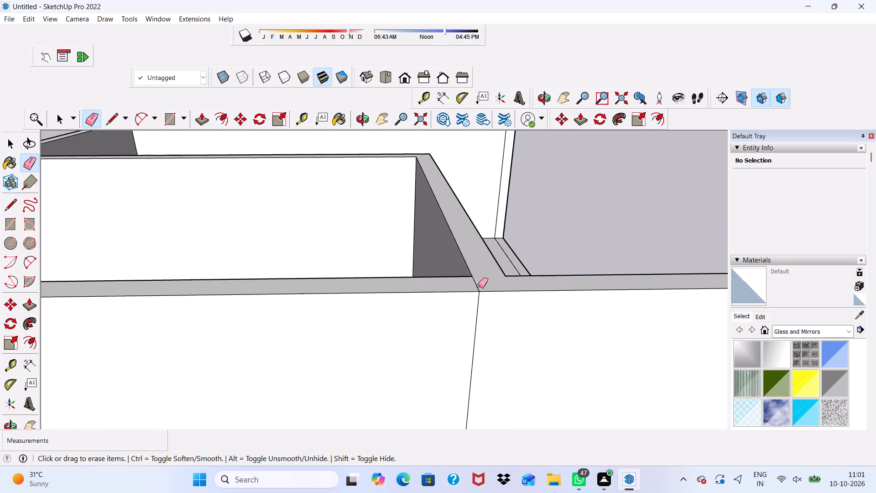
{"action": "left_click_drag", "start_coordinate": [478, 286], "coordinate": [474, 287]}
{"action": "left_click_drag", "start_coordinate": [476, 305], "coordinate": [489, 306]}
{"action": "scroll", "coordinate": [481, 305], "scroll_direction": "down", "scroll_amount": 14}
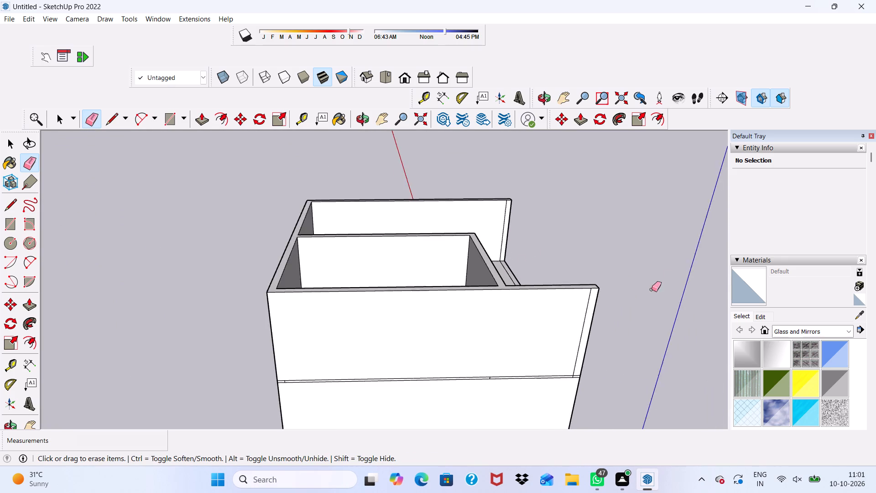
{"action": "scroll", "coordinate": [652, 289], "scroll_direction": "down", "scroll_amount": 5}
{"action": "middle_click_drag", "start_coordinate": [656, 295], "coordinate": [339, 247]}
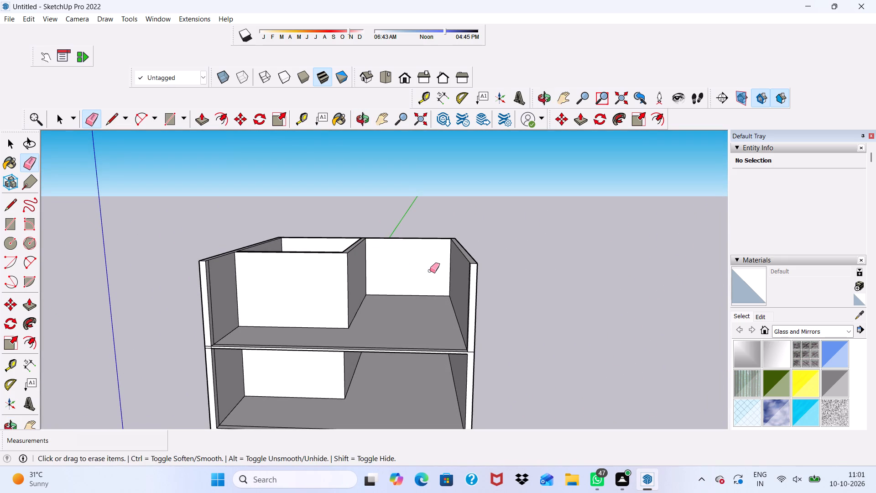
{"action": "key", "text": "space"}
Draw a rectangle about 31' by 30' 3" over the wall tops, from the corner room's rear outer corner to the opposite front corner.
{"action": "scroll", "coordinate": [428, 272], "scroll_direction": "down", "scroll_amount": 6}
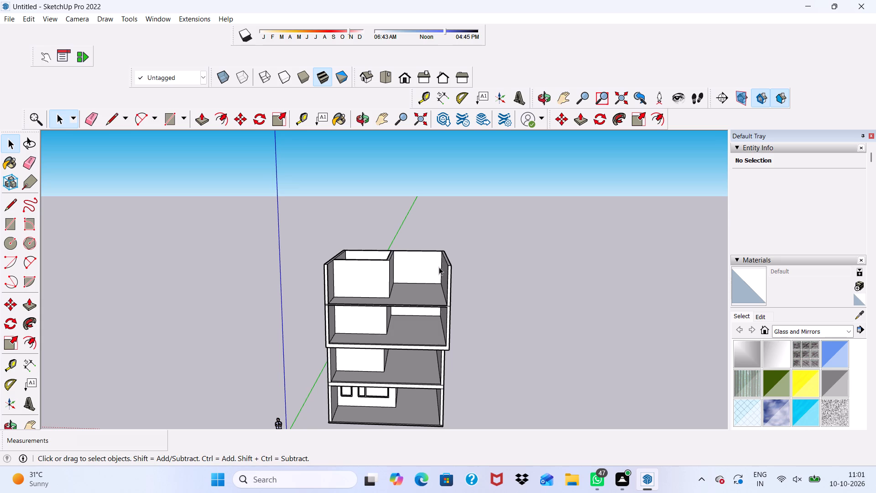
{"action": "scroll", "coordinate": [456, 270], "scroll_direction": "down", "scroll_amount": 2}
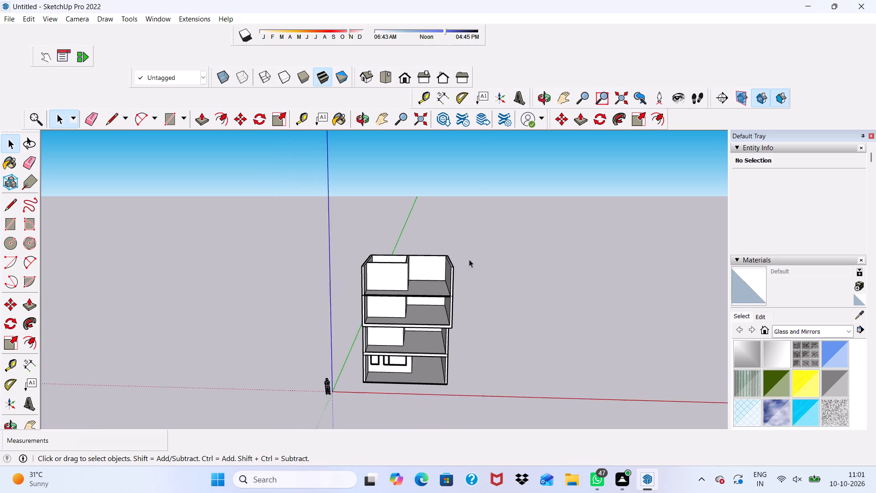
{"action": "scroll", "coordinate": [469, 259], "scroll_direction": "down", "scroll_amount": 5}
{"action": "middle_click_drag", "start_coordinate": [454, 266], "coordinate": [417, 402]}
{"action": "scroll", "coordinate": [396, 260], "scroll_direction": "up", "scroll_amount": 5}
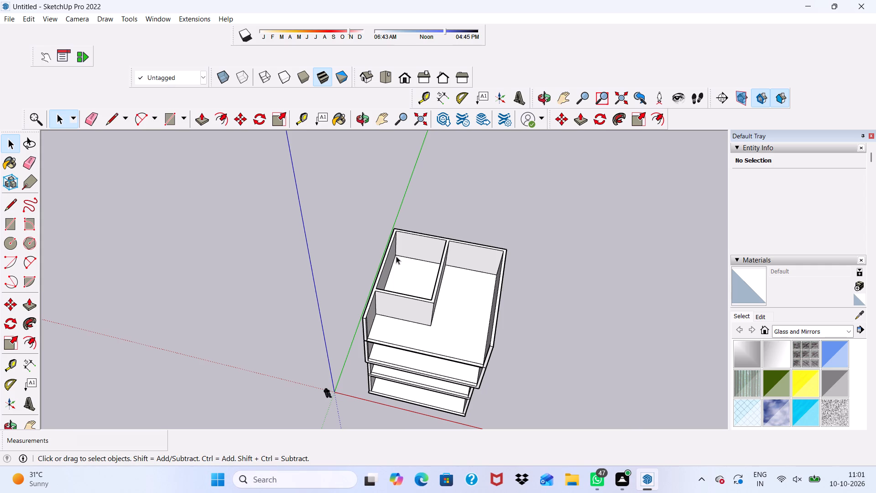
{"action": "key", "text": "space"}
{"action": "scroll", "coordinate": [421, 243], "scroll_direction": "down", "scroll_amount": 4}
{"action": "left_click", "coordinate": [162, 123]}
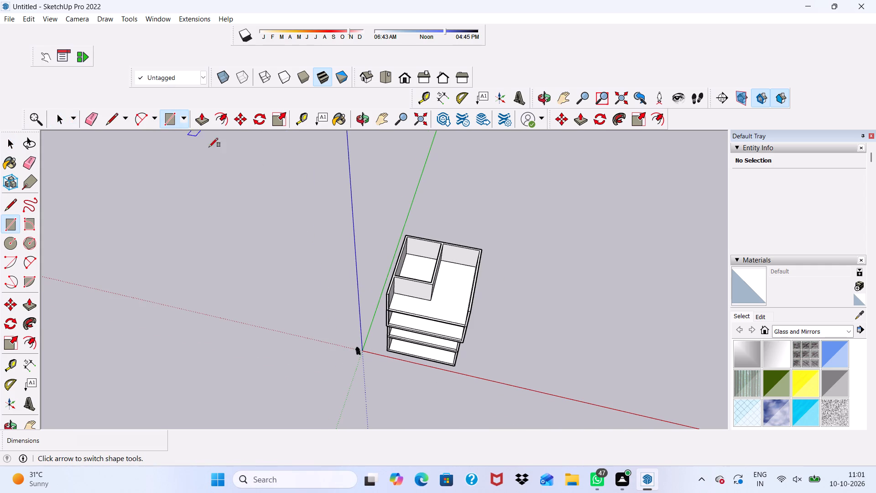
{"action": "scroll", "coordinate": [476, 225], "scroll_direction": "up", "scroll_amount": 12}
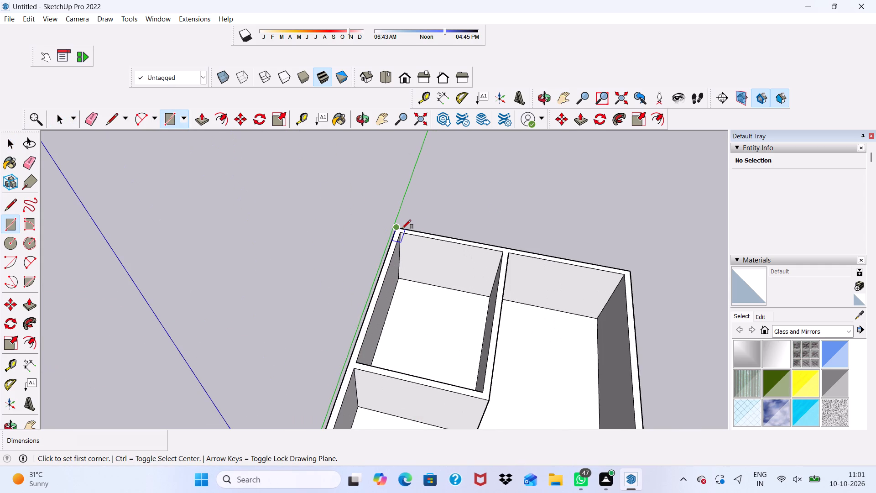
{"action": "scroll", "coordinate": [403, 227], "scroll_direction": "up", "scroll_amount": 6}
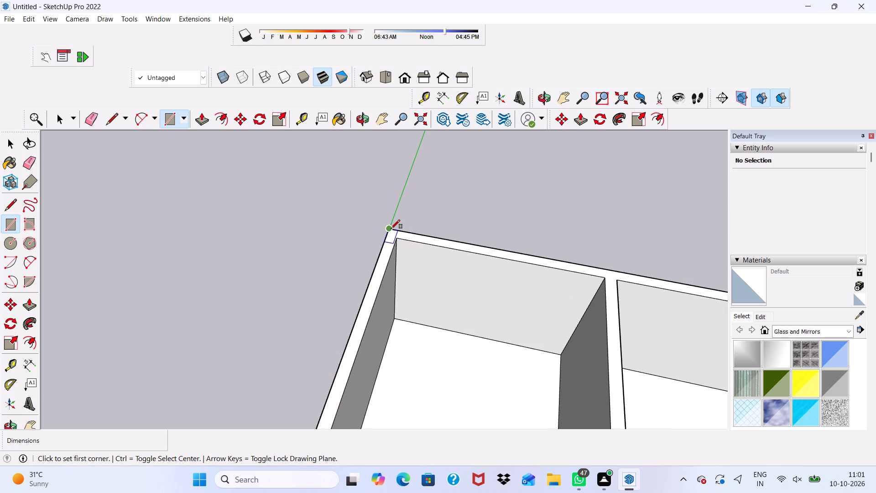
{"action": "left_click", "coordinate": [391, 229]}
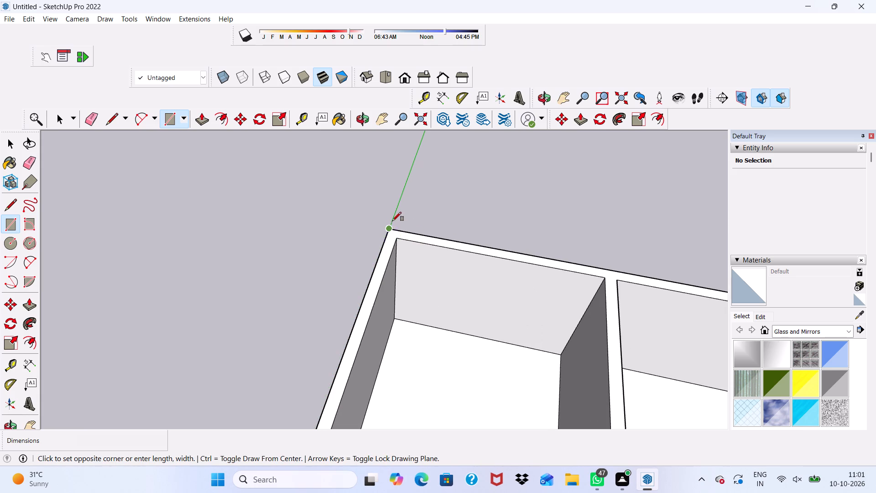
{"action": "scroll", "coordinate": [394, 219], "scroll_direction": "down", "scroll_amount": 15}
{"action": "scroll", "coordinate": [558, 338], "scroll_direction": "down", "scroll_amount": 1}
{"action": "scroll", "coordinate": [561, 354], "scroll_direction": "up", "scroll_amount": 1}
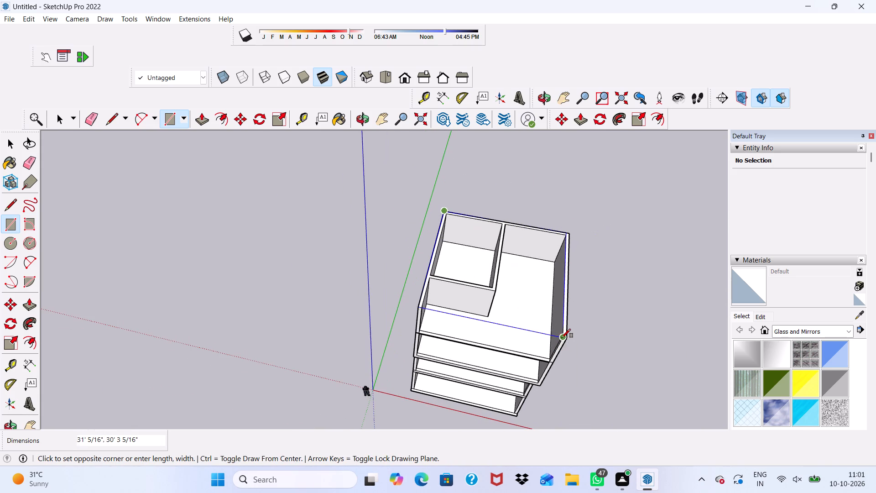
{"action": "left_click", "coordinate": [562, 338]}
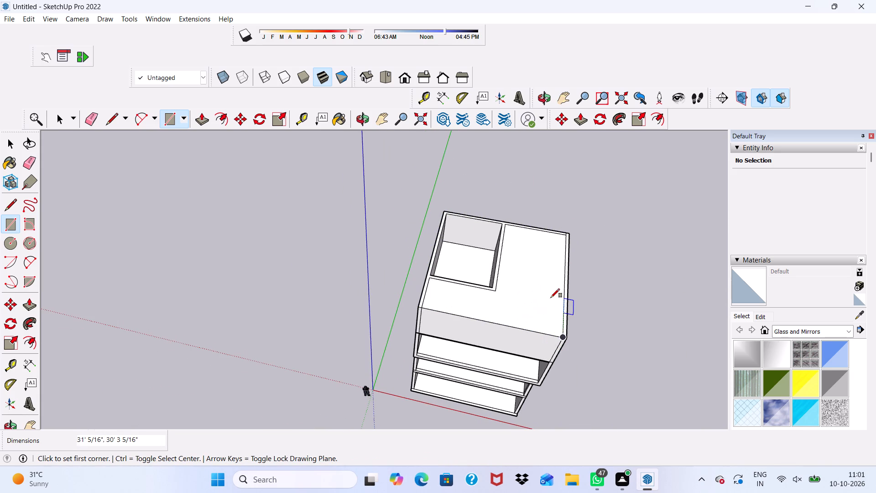
{"action": "key", "text": "space"}
Delete the vertical face closing the top storey's open front.
{"action": "left_click", "coordinate": [510, 340]}
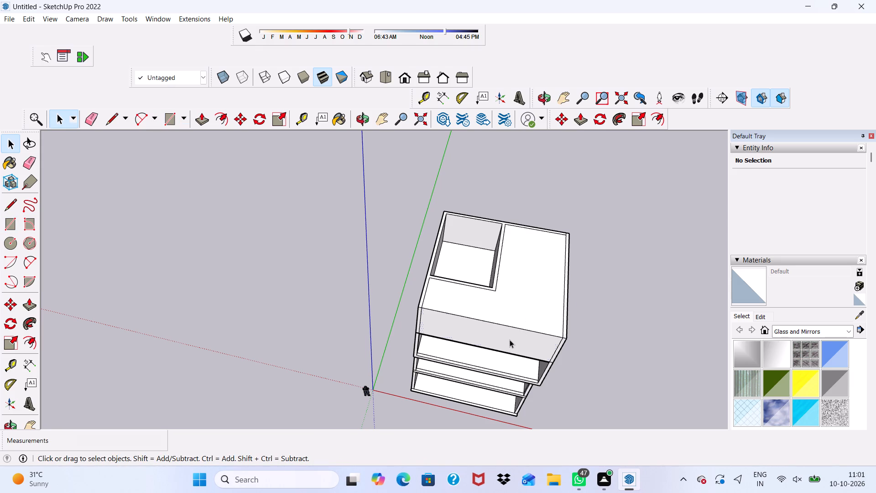
{"action": "key", "text": "Delete"}
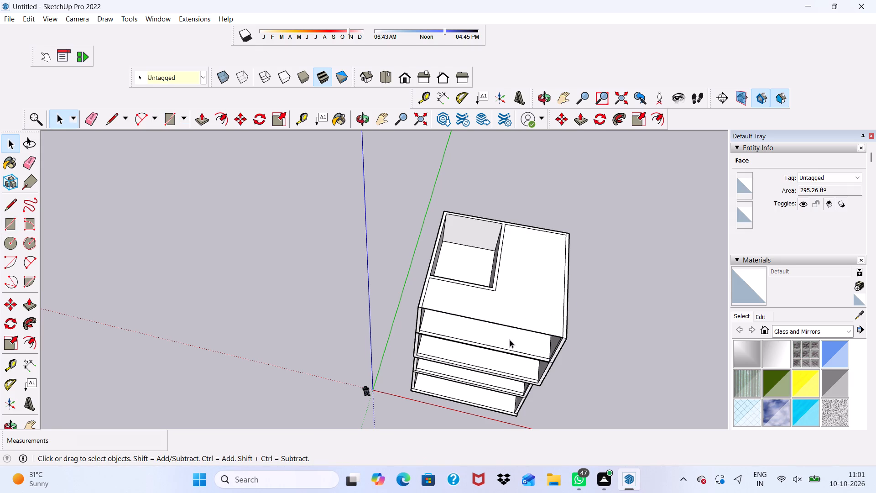
Push/Pull the L-shaped roof face over the open area around the corner room up 3".
{"action": "left_click", "coordinate": [514, 317]}
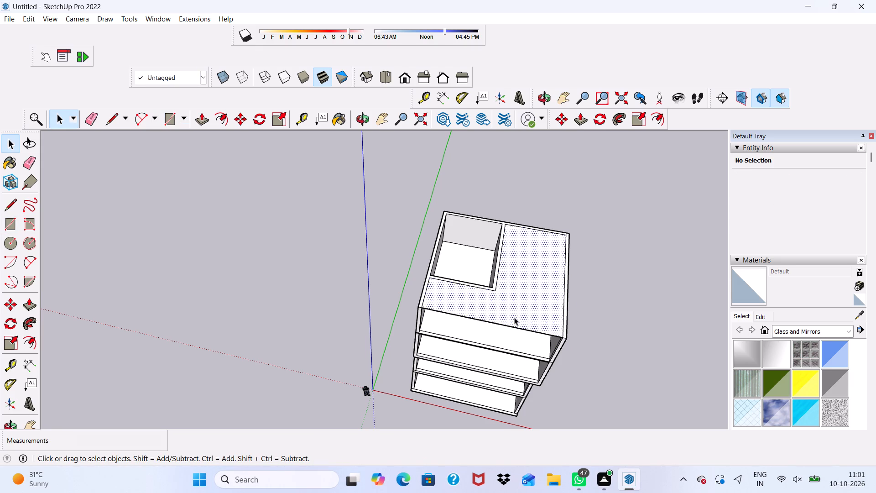
{"action": "left_click", "coordinate": [203, 115]}
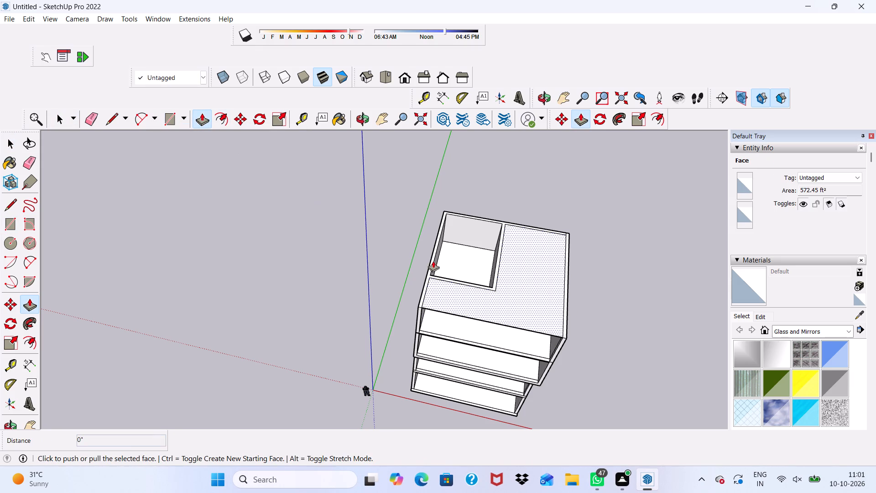
{"action": "left_click", "coordinate": [463, 288]}
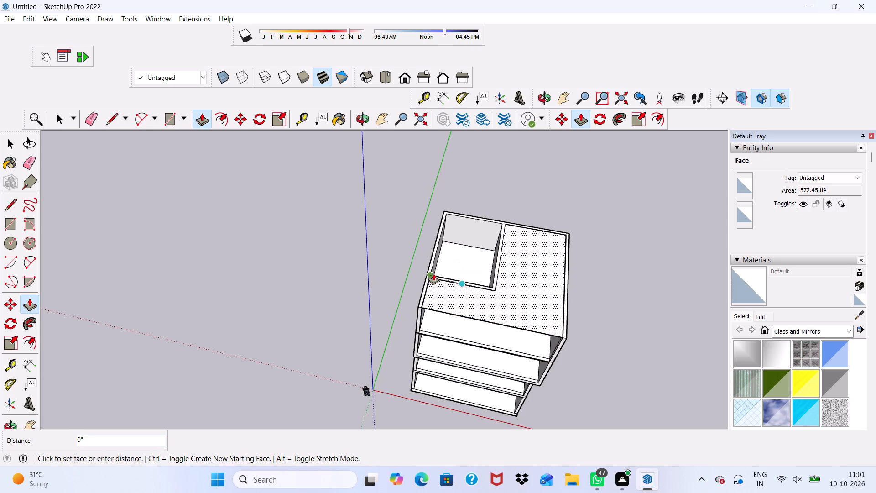
{"action": "left_click", "coordinate": [433, 274]}
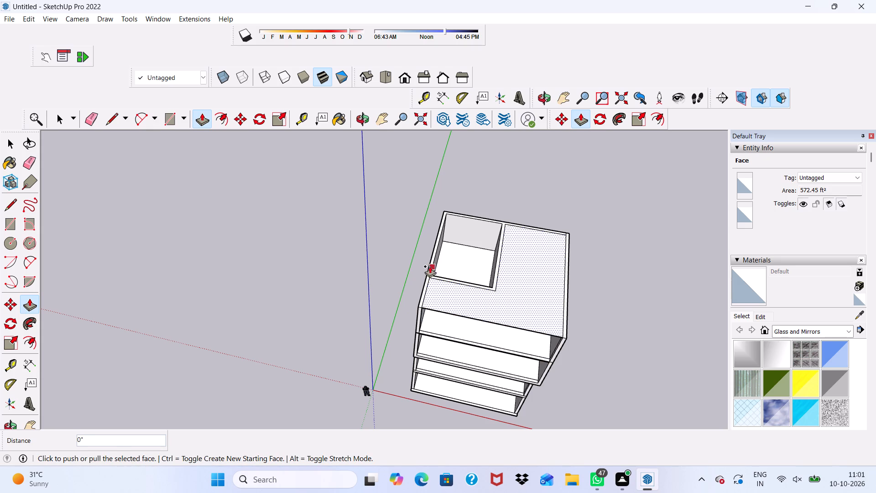
{"action": "scroll", "coordinate": [510, 294], "scroll_direction": "up", "scroll_amount": 4}
{"action": "left_click", "coordinate": [513, 314]}
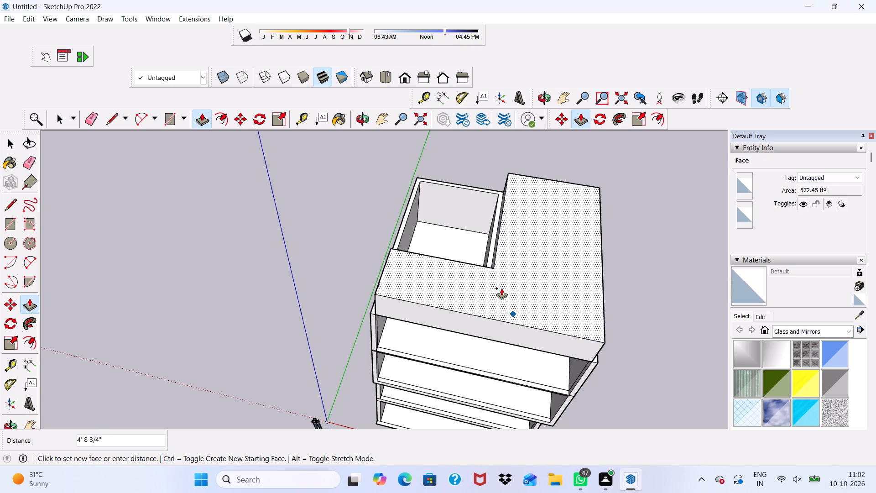
{"action": "key", "text": "3"}
{"action": "key", "text": "shift+quotedbl"}
{"action": "key", "text": "Return"}
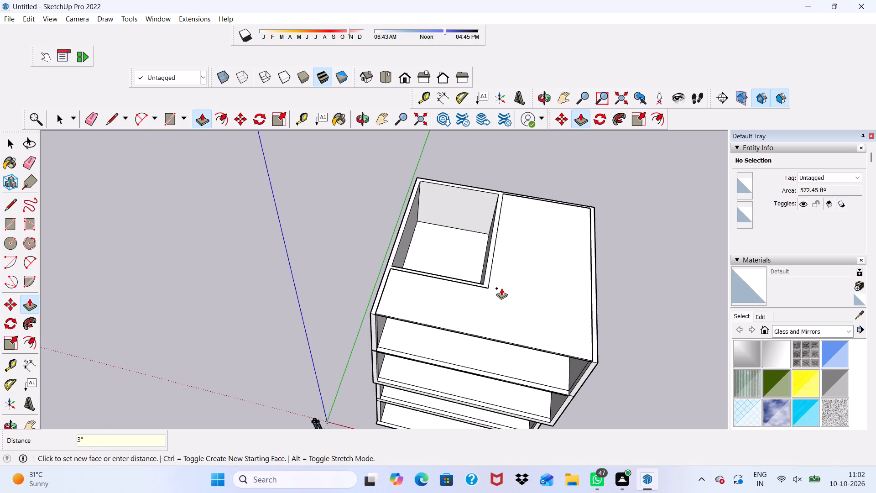
Push/Pull the slab's inner edge face alongside the corner room about 15' 7", over the room to the outer side wall.
{"action": "scroll", "coordinate": [495, 383], "scroll_direction": "up", "scroll_amount": 4}
{"action": "scroll", "coordinate": [371, 303], "scroll_direction": "down", "scroll_amount": 2}
{"action": "middle_click_drag", "start_coordinate": [363, 303], "coordinate": [621, 254]}
{"action": "scroll", "coordinate": [484, 182], "scroll_direction": "up", "scroll_amount": 6}
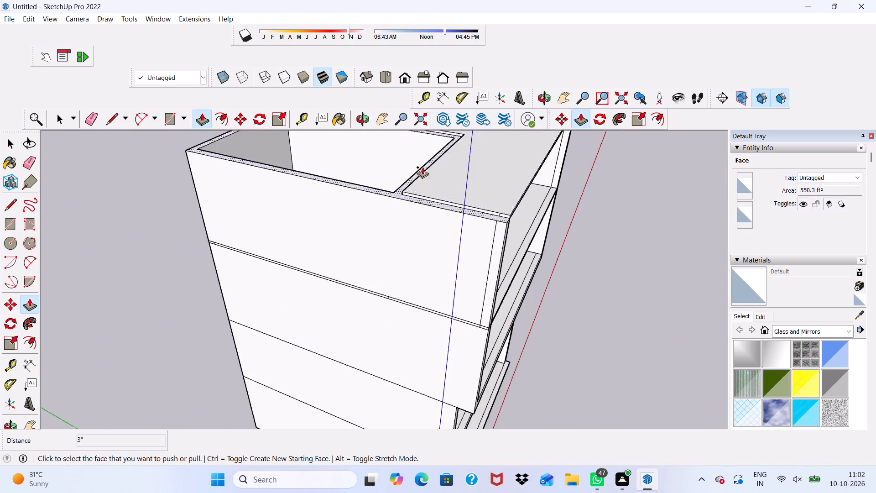
{"action": "scroll", "coordinate": [422, 167], "scroll_direction": "up", "scroll_amount": 4}
{"action": "scroll", "coordinate": [438, 162], "scroll_direction": "down", "scroll_amount": 11}
{"action": "scroll", "coordinate": [446, 152], "scroll_direction": "up", "scroll_amount": 3}
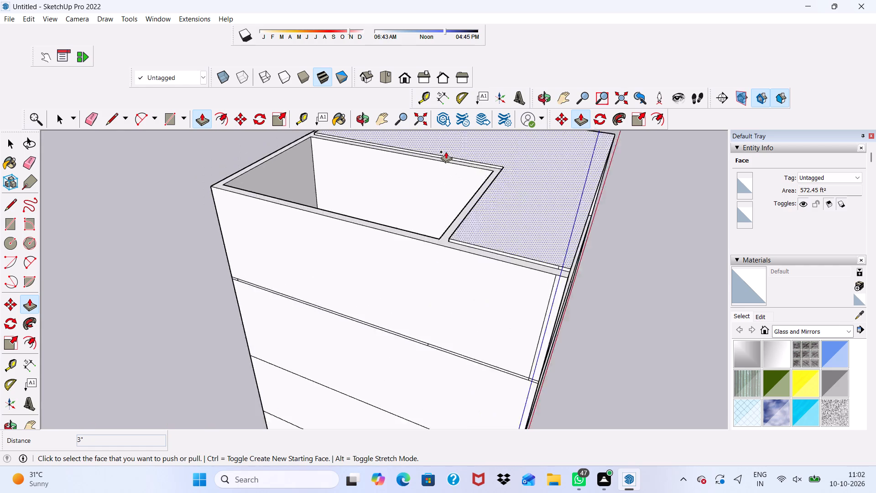
{"action": "scroll", "coordinate": [446, 152], "scroll_direction": "up", "scroll_amount": 8}
{"action": "scroll", "coordinate": [468, 164], "scroll_direction": "down", "scroll_amount": 1}
{"action": "left_click", "coordinate": [469, 165]}
{"action": "scroll", "coordinate": [439, 245], "scroll_direction": "down", "scroll_amount": 4}
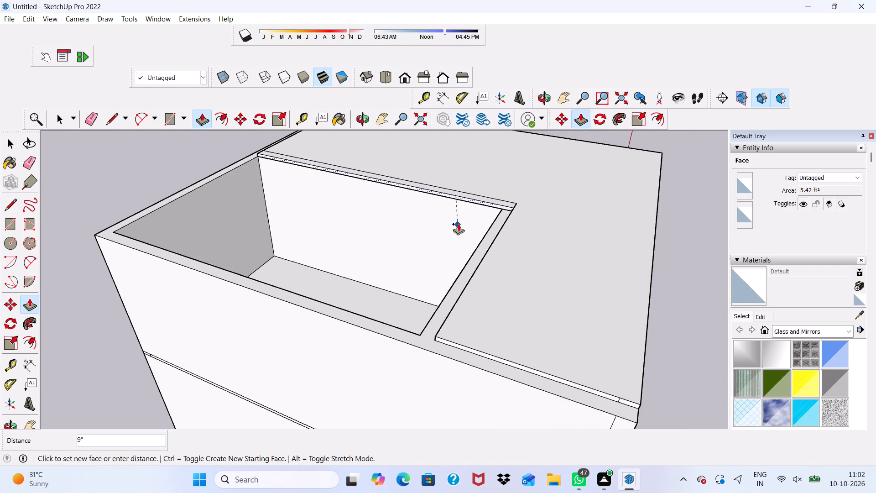
{"action": "scroll", "coordinate": [355, 299], "scroll_direction": "down", "scroll_amount": 3}
{"action": "middle_click_drag", "start_coordinate": [355, 312], "coordinate": [381, 246]}
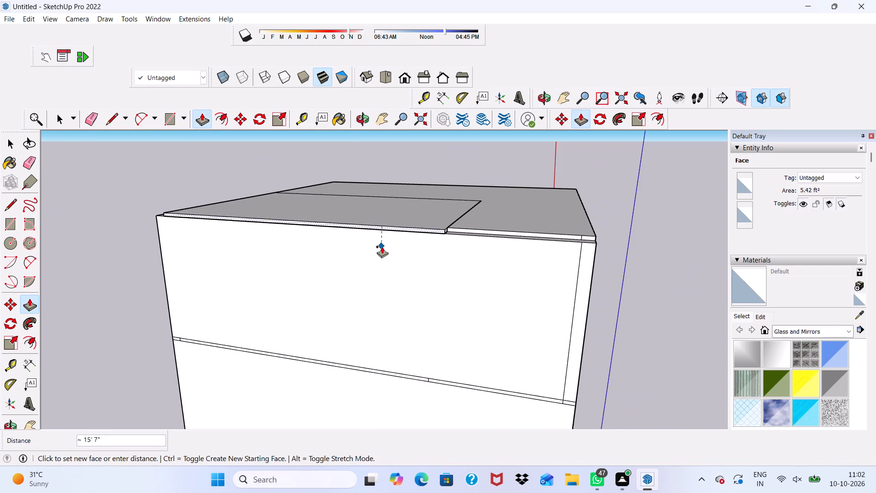
{"action": "left_click", "coordinate": [384, 257]}
Push/Pull the short slab edge in front of the corner room out 9", flush with the outer side wall.
{"action": "middle_click_drag", "start_coordinate": [437, 223], "coordinate": [523, 281]}
{"action": "scroll", "coordinate": [519, 267], "scroll_direction": "up", "scroll_amount": 12}
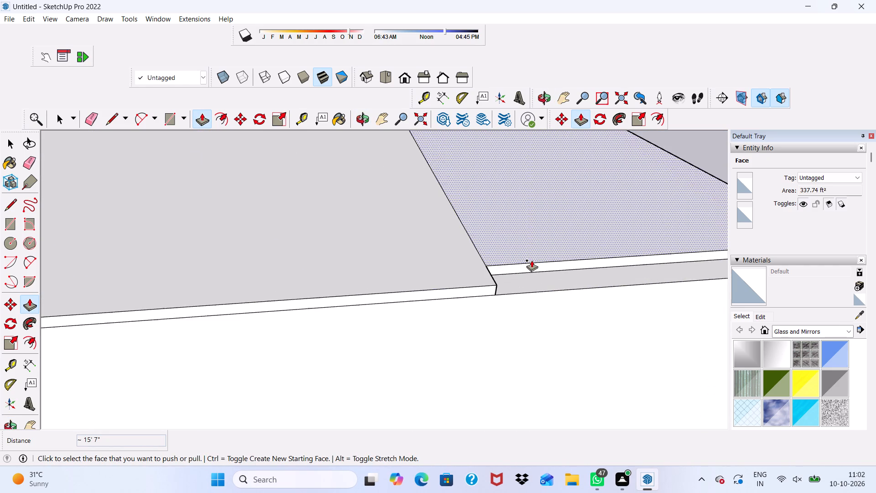
{"action": "left_click", "coordinate": [530, 266]}
{"action": "left_click", "coordinate": [488, 334]}
{"action": "scroll", "coordinate": [483, 267], "scroll_direction": "down", "scroll_amount": 7}
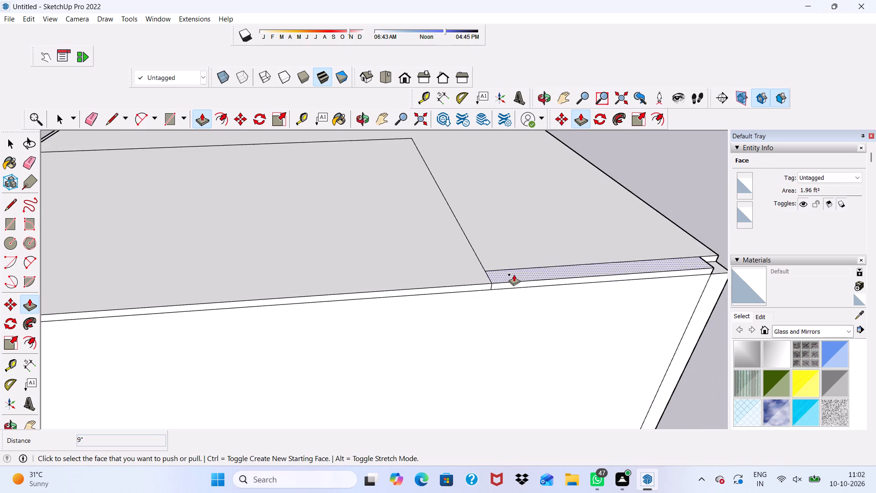
Push/Pull the small front end face of the slab's new side strip forward 9" to fill the front corner.
{"action": "scroll", "coordinate": [514, 274], "scroll_direction": "down", "scroll_amount": 8}
{"action": "middle_click_drag", "start_coordinate": [548, 265], "coordinate": [366, 271]}
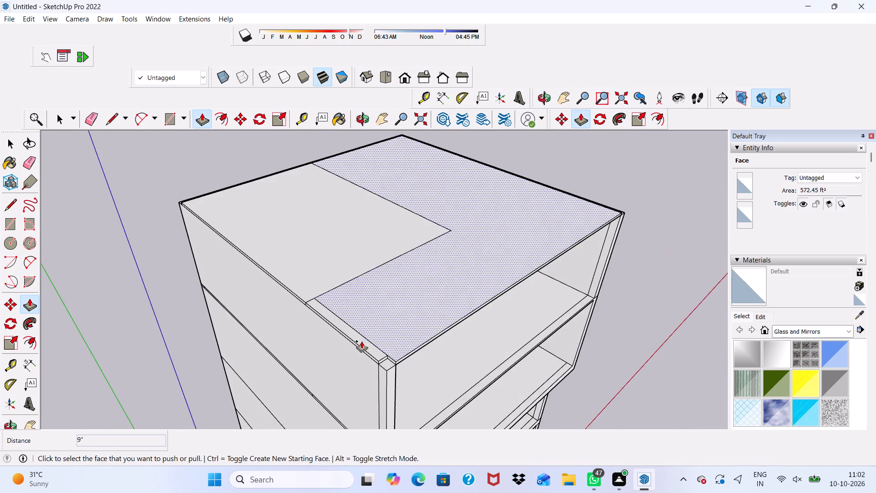
{"action": "scroll", "coordinate": [372, 380], "scroll_direction": "up", "scroll_amount": 15}
{"action": "left_click", "coordinate": [388, 359]}
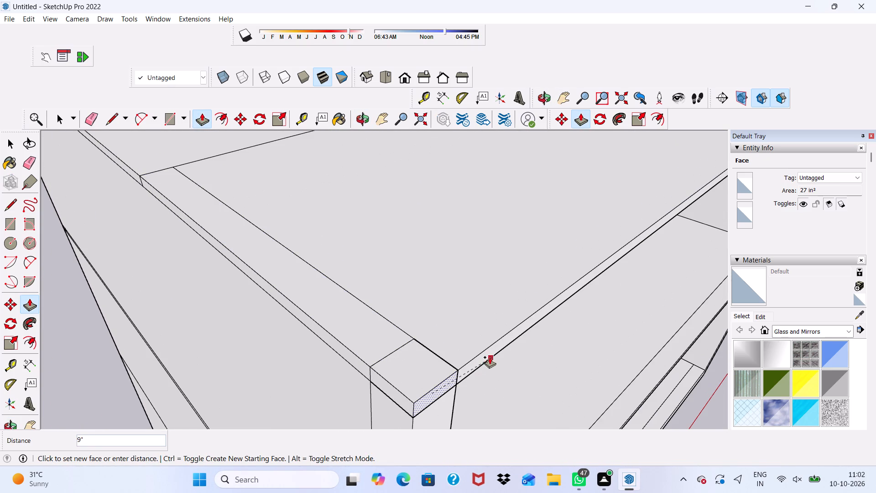
{"action": "left_click", "coordinate": [490, 357]}
Push/Pull the slab's rear edge face over the corner room out 9", flush with the rear wall's outer face.
{"action": "scroll", "coordinate": [493, 341], "scroll_direction": "down", "scroll_amount": 15}
{"action": "scroll", "coordinate": [361, 231], "scroll_direction": "up", "scroll_amount": 6}
{"action": "middle_click_drag", "start_coordinate": [342, 248], "coordinate": [342, 250]}
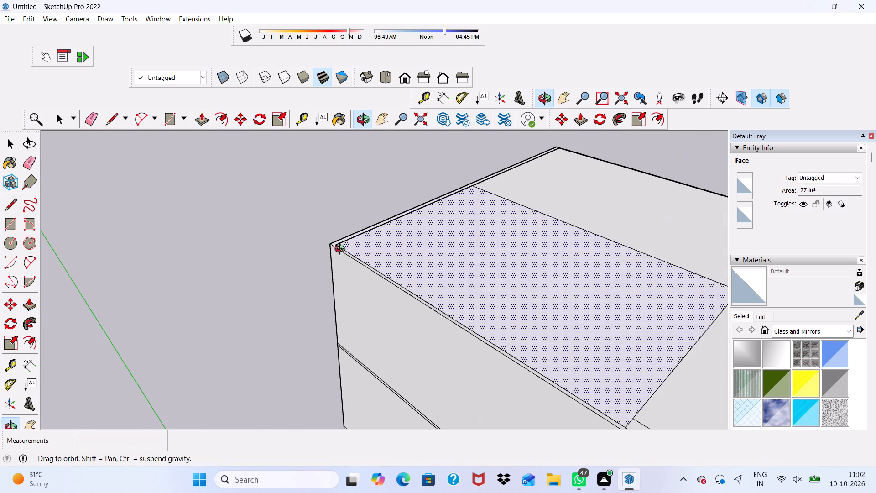
{"action": "middle_click_drag", "start_coordinate": [342, 250], "coordinate": [589, 263]}
{"action": "scroll", "coordinate": [396, 182], "scroll_direction": "up", "scroll_amount": 10}
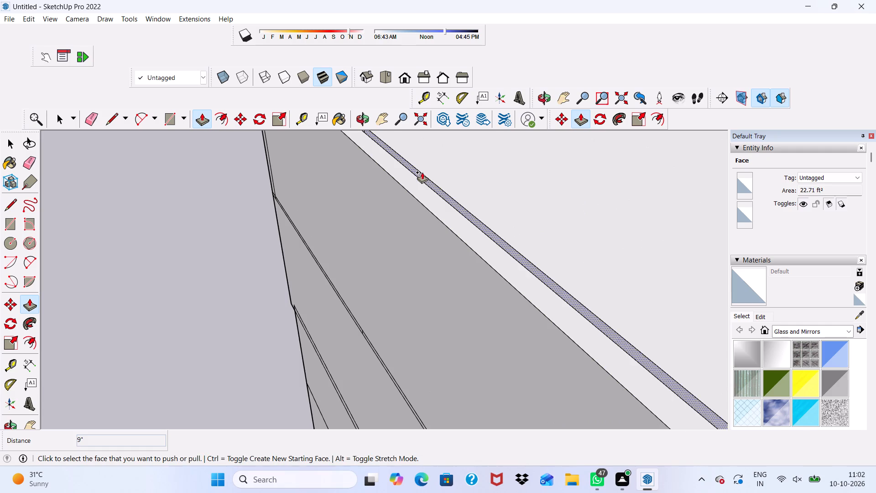
{"action": "left_click", "coordinate": [422, 172]}
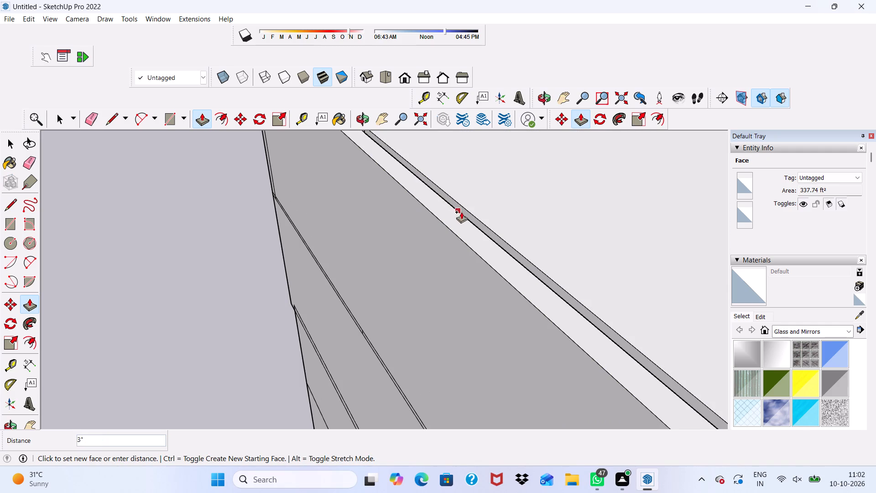
{"action": "key", "text": "space"}
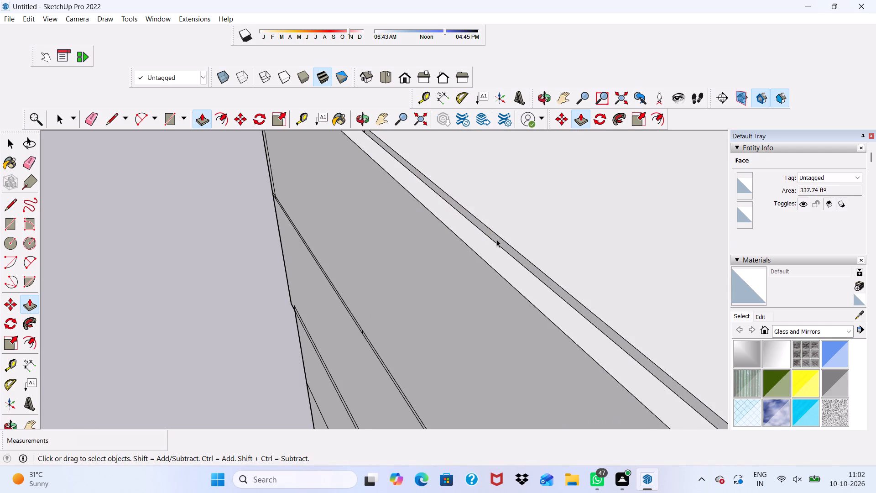
{"action": "scroll", "coordinate": [496, 239], "scroll_direction": "up", "scroll_amount": 5}
{"action": "left_click", "coordinate": [496, 239]}
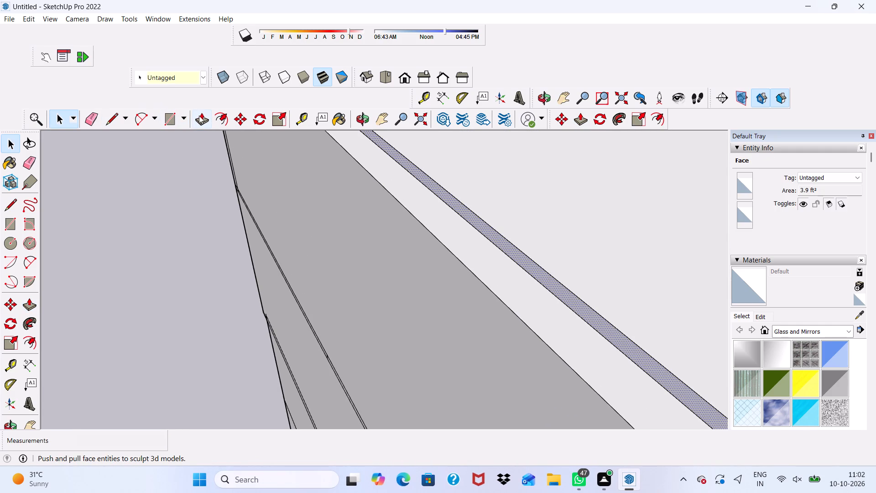
{"action": "left_click", "coordinate": [199, 116]}
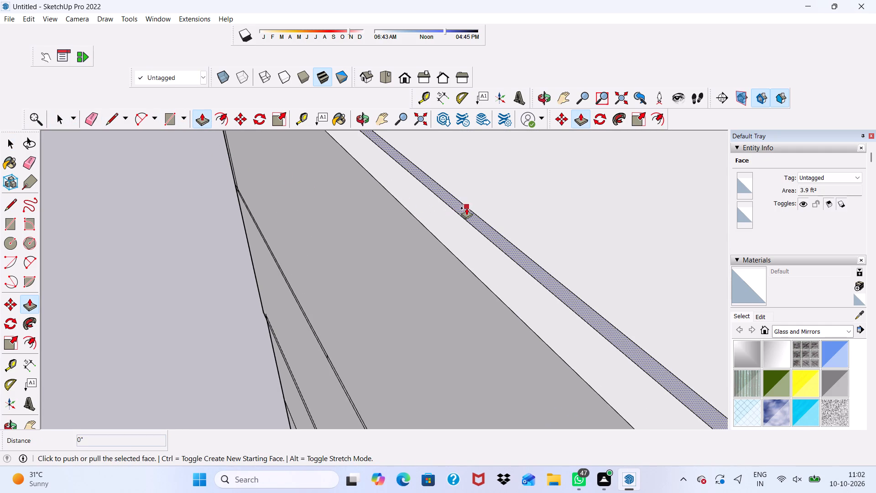
{"action": "left_click", "coordinate": [466, 208]}
{"action": "left_click", "coordinate": [459, 271]}
{"action": "scroll", "coordinate": [460, 241], "scroll_direction": "down", "scroll_amount": 15}
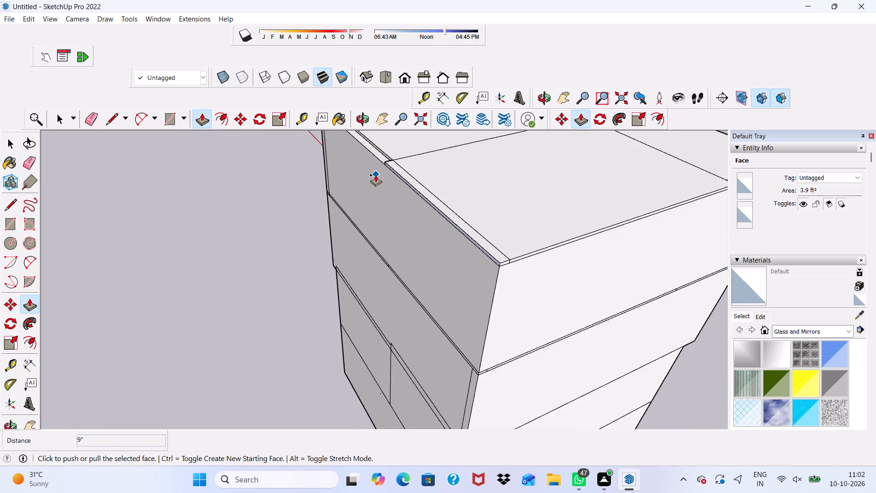
Push/Pull the remaining rear slab edge, beside the corner room's section, out 9" over the rear wall top.
{"action": "scroll", "coordinate": [375, 175], "scroll_direction": "down", "scroll_amount": 1}
{"action": "middle_click_drag", "start_coordinate": [375, 175], "coordinate": [698, 206]}
{"action": "scroll", "coordinate": [394, 181], "scroll_direction": "up", "scroll_amount": 6}
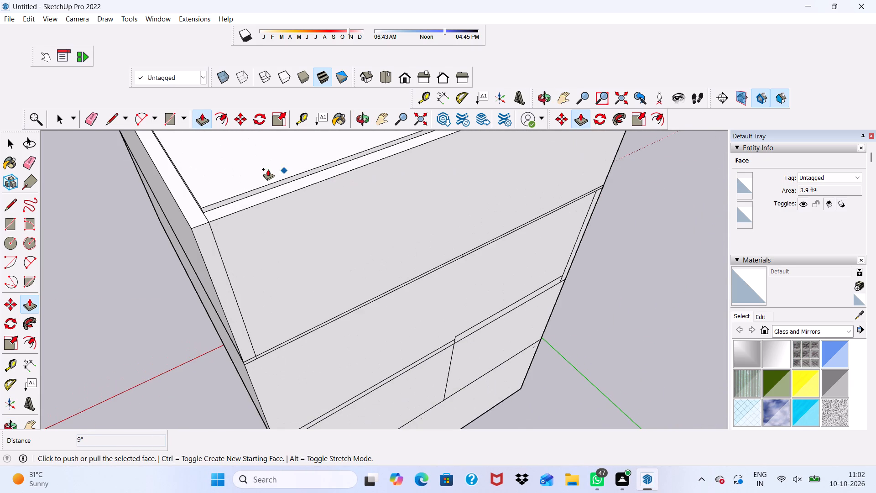
{"action": "scroll", "coordinate": [263, 168], "scroll_direction": "up", "scroll_amount": 3}
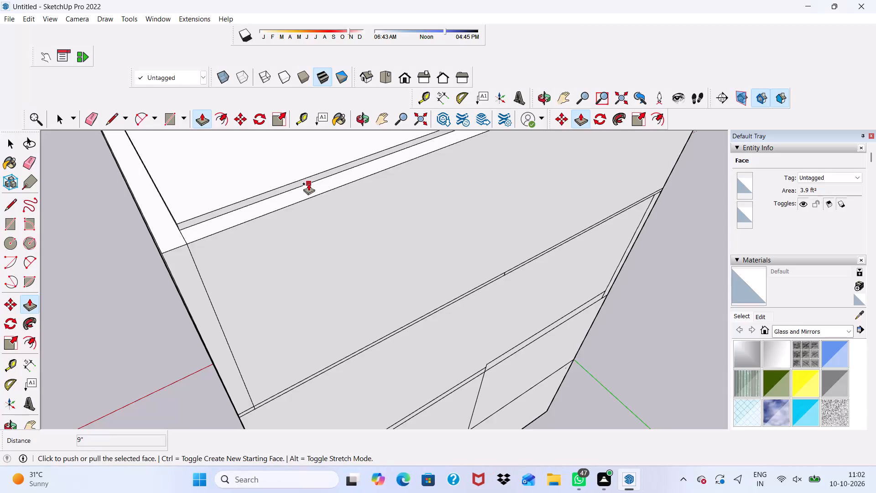
{"action": "key", "text": "space"}
{"action": "key", "text": "space"}
{"action": "scroll", "coordinate": [315, 180], "scroll_direction": "up", "scroll_amount": 10}
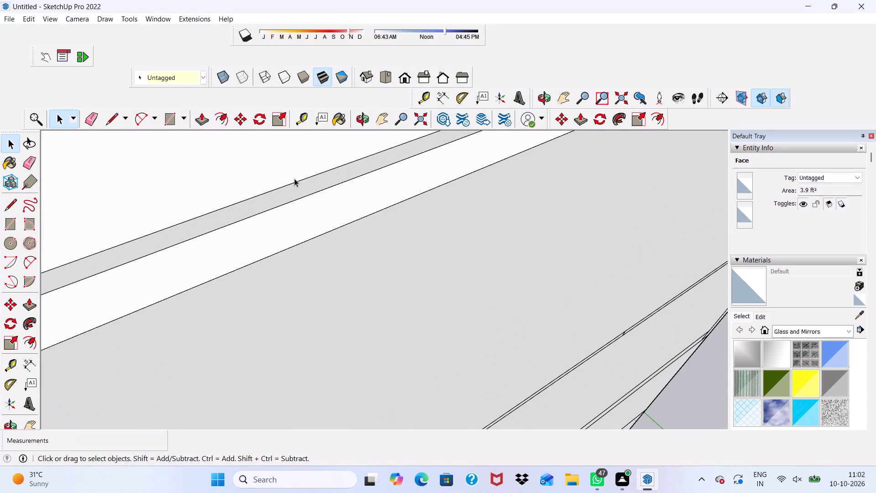
{"action": "left_click", "coordinate": [293, 187]}
{"action": "left_click", "coordinate": [194, 116]}
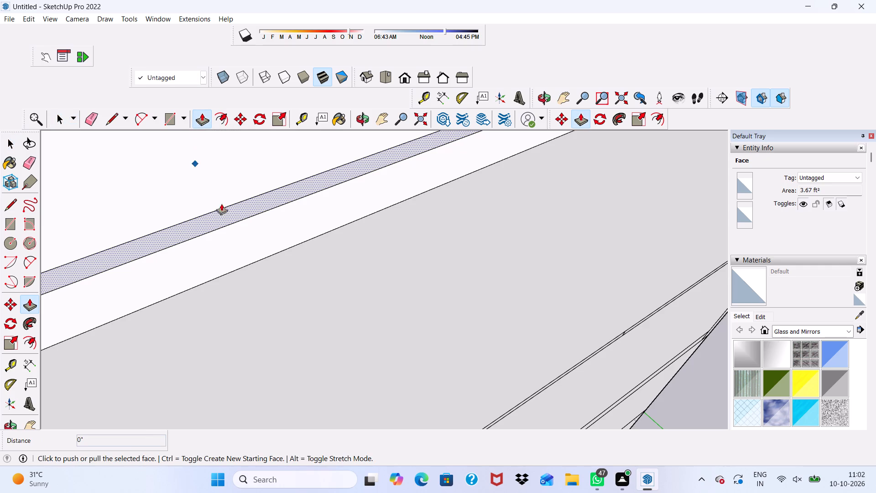
{"action": "left_click", "coordinate": [256, 201]}
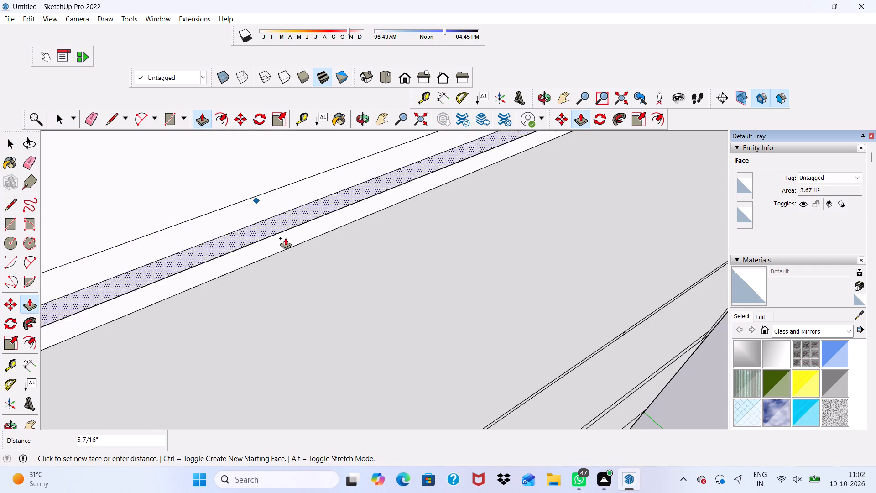
{"action": "scroll", "coordinate": [258, 234], "scroll_direction": "down", "scroll_amount": 4}
{"action": "middle_click_drag", "start_coordinate": [258, 234], "coordinate": [224, 175]}
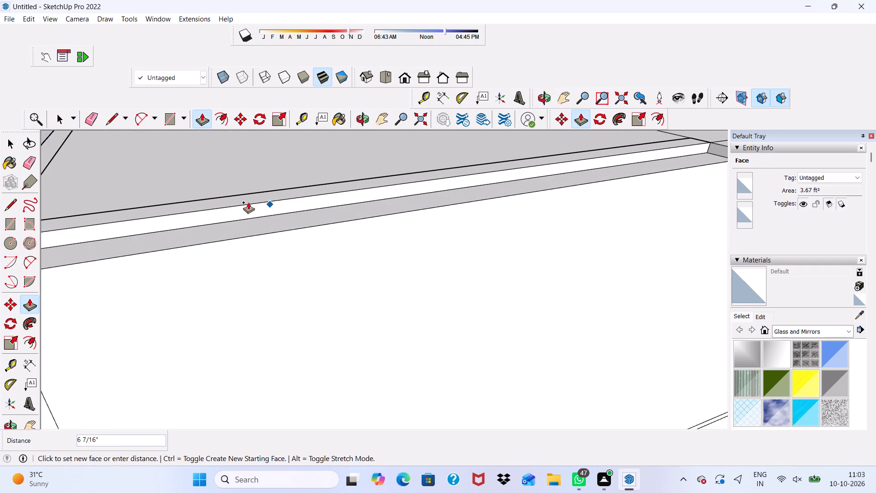
{"action": "scroll", "coordinate": [279, 249], "scroll_direction": "down", "scroll_amount": 2}
{"action": "middle_click_drag", "start_coordinate": [279, 249], "coordinate": [281, 171]}
{"action": "left_click", "coordinate": [241, 223]}
{"action": "scroll", "coordinate": [263, 209], "scroll_direction": "down", "scroll_amount": 6}
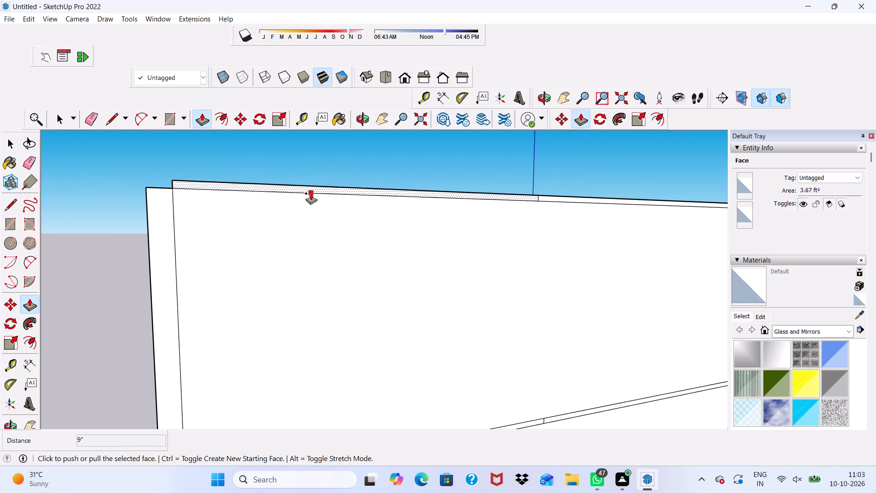
Push/Pull the small end face of the rear slab strip out to the wall's outer corner, on the side opposite the corner room.
{"action": "scroll", "coordinate": [306, 206], "scroll_direction": "down", "scroll_amount": 3}
{"action": "middle_click_drag", "start_coordinate": [315, 200], "coordinate": [377, 262]}
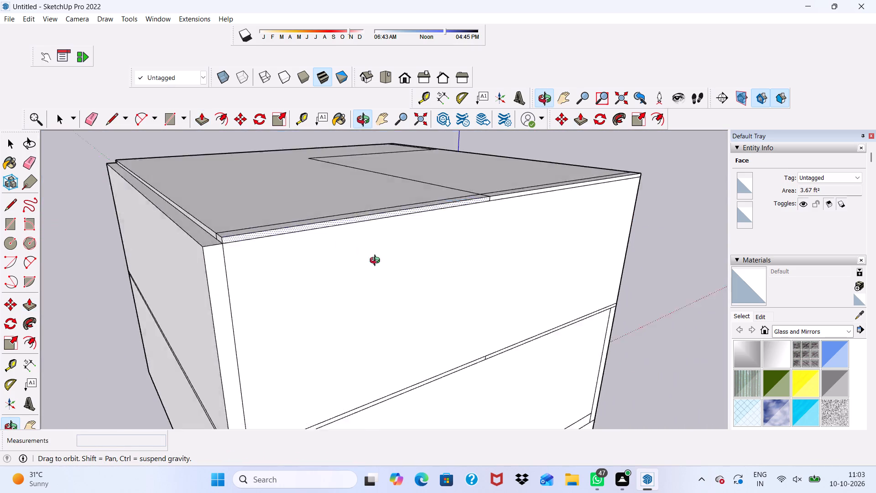
{"action": "middle_click_drag", "start_coordinate": [377, 262], "coordinate": [429, 268]}
{"action": "scroll", "coordinate": [253, 262], "scroll_direction": "up", "scroll_amount": 4}
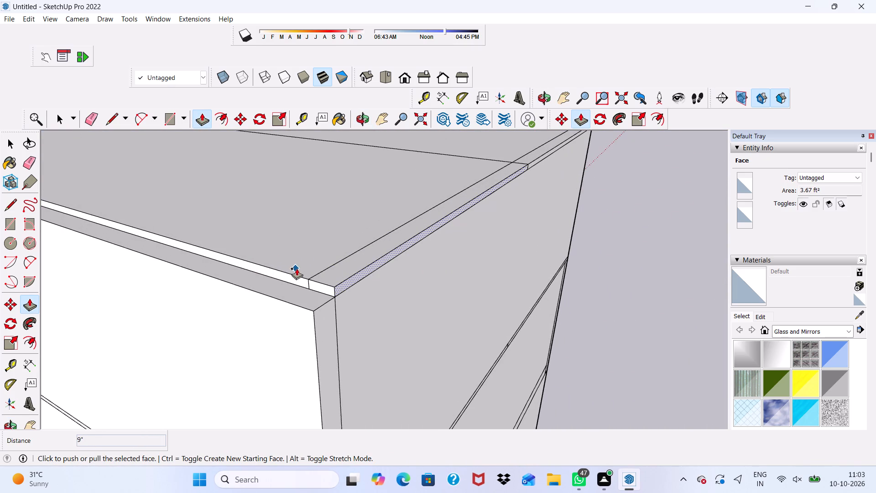
{"action": "key", "text": "space"}
{"action": "scroll", "coordinate": [330, 279], "scroll_direction": "up", "scroll_amount": 4}
{"action": "scroll", "coordinate": [291, 257], "scroll_direction": "up", "scroll_amount": 4}
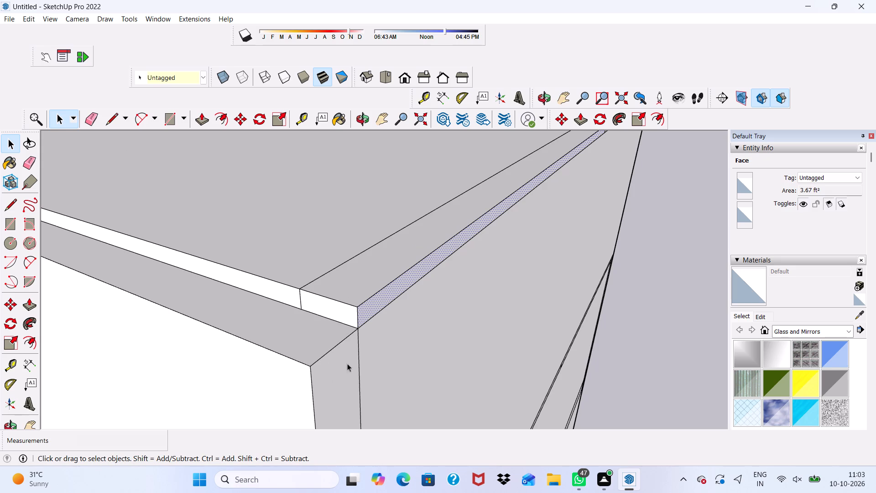
{"action": "left_click", "coordinate": [342, 315]}
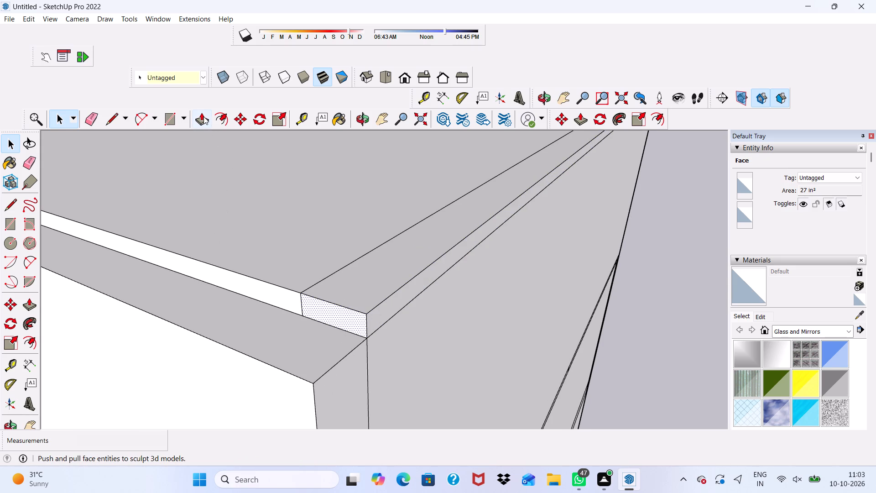
{"action": "left_click", "coordinate": [203, 116]}
{"action": "left_click", "coordinate": [351, 321]}
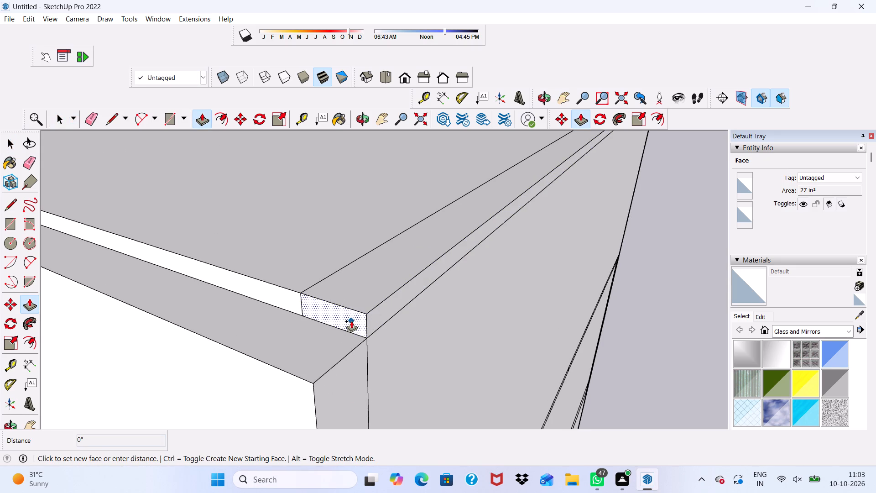
{"action": "left_click", "coordinate": [307, 398]}
{"action": "key", "text": "space"}
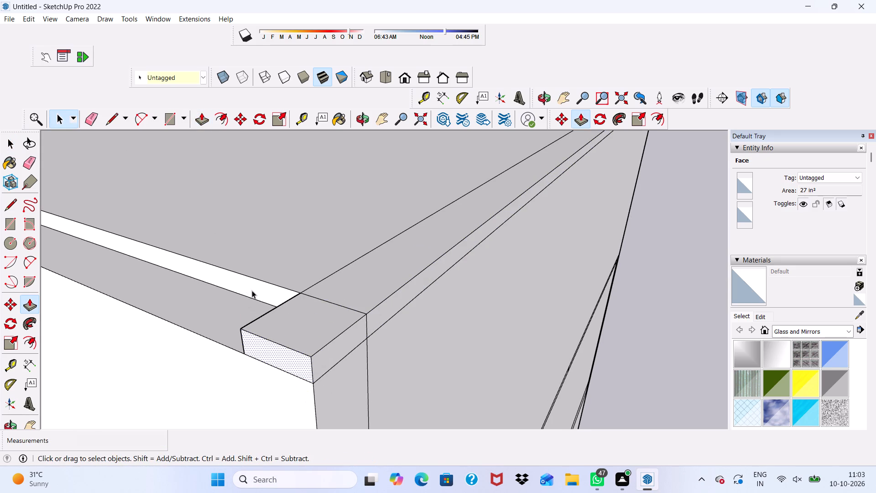
Push/Pull the long slab edge on the side opposite the corner room out 9", flush with the outer side wall.
{"action": "left_click", "coordinate": [254, 284]}
{"action": "left_click", "coordinate": [202, 119]}
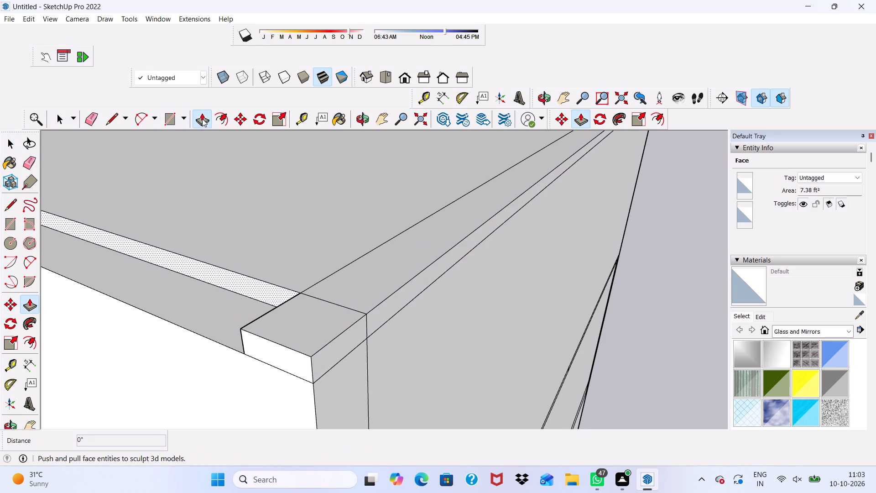
{"action": "left_click", "coordinate": [201, 274]}
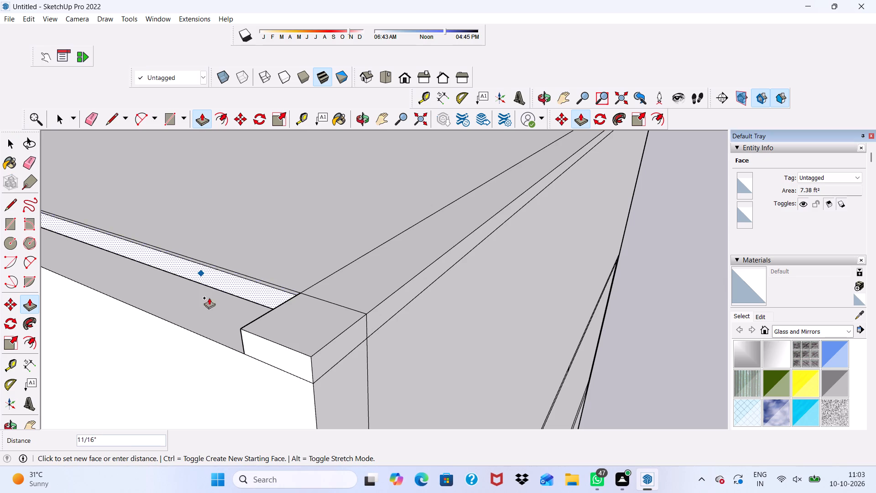
{"action": "left_click", "coordinate": [294, 359]}
{"action": "scroll", "coordinate": [254, 343], "scroll_direction": "down", "scroll_amount": 3}
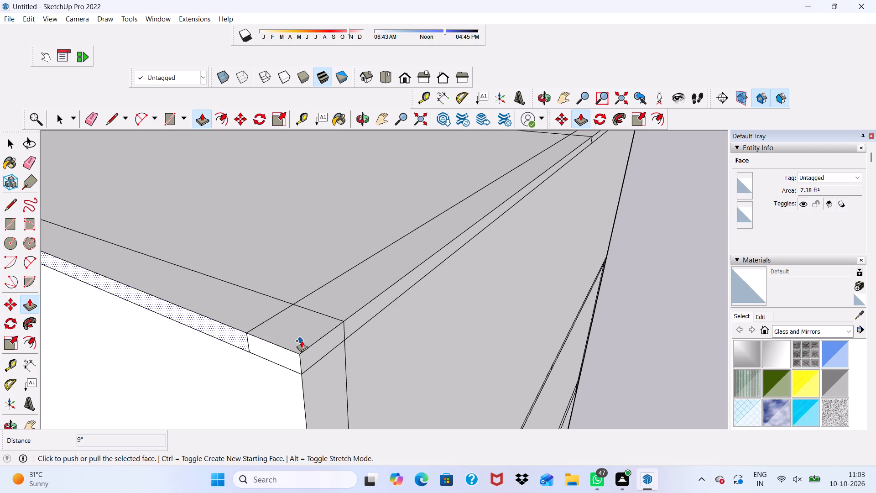
{"action": "key", "text": "space"}
Erase the leftover strip lines on the roof slab's top and the vertical seams on its edges at the rear corner opposite the corner room.
{"action": "scroll", "coordinate": [313, 319], "scroll_direction": "down", "scroll_amount": 4}
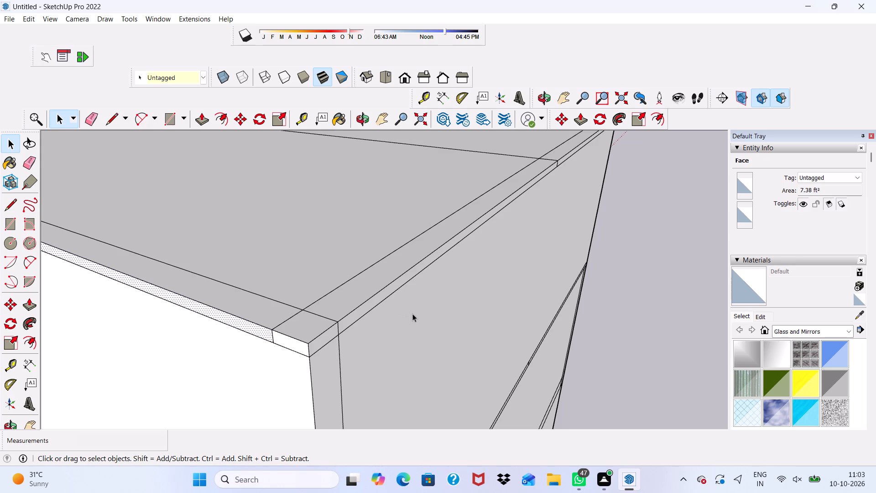
{"action": "scroll", "coordinate": [415, 321], "scroll_direction": "down", "scroll_amount": 3}
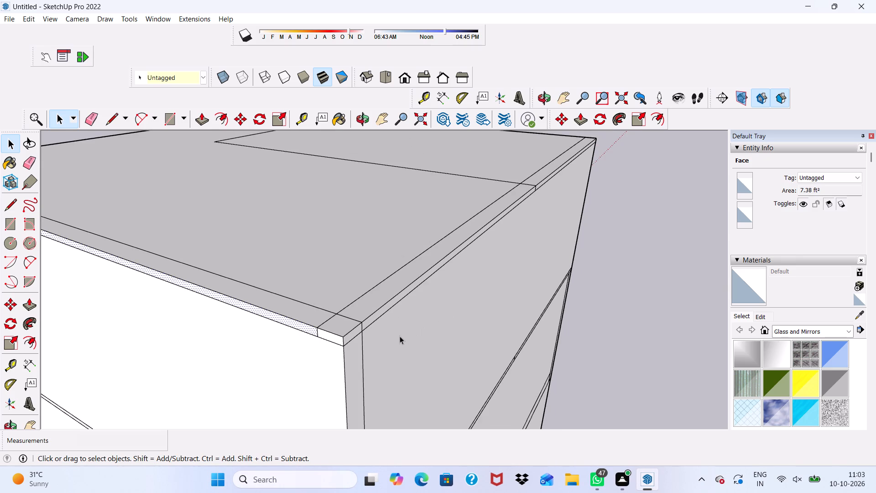
{"action": "scroll", "coordinate": [402, 320], "scroll_direction": "up", "scroll_amount": 1}
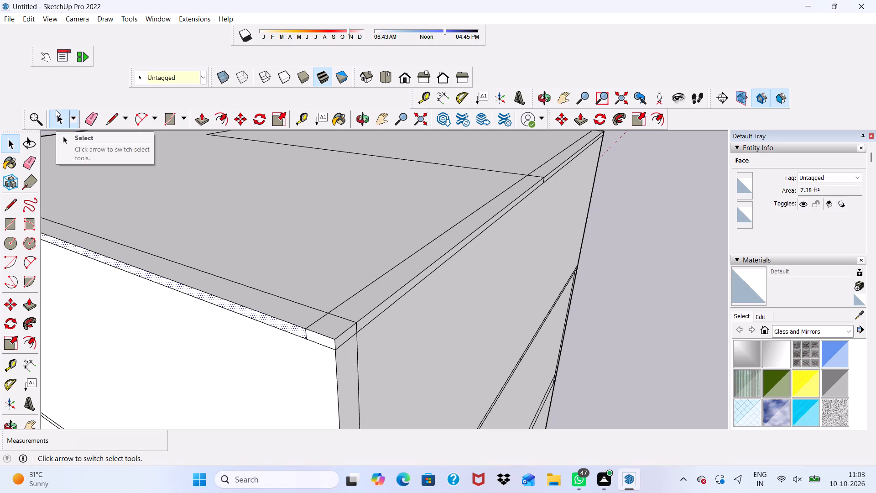
{"action": "double_click", "coordinate": [91, 119]}
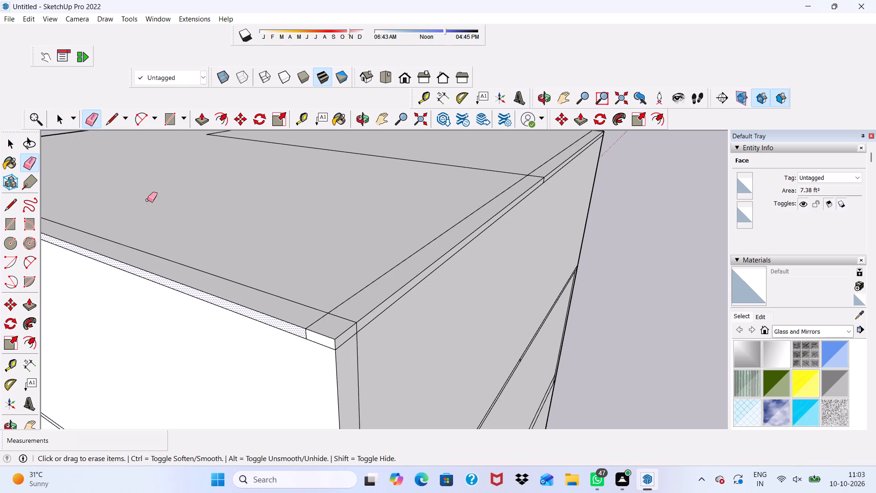
{"action": "left_click_drag", "start_coordinate": [198, 270], "coordinate": [203, 268]}
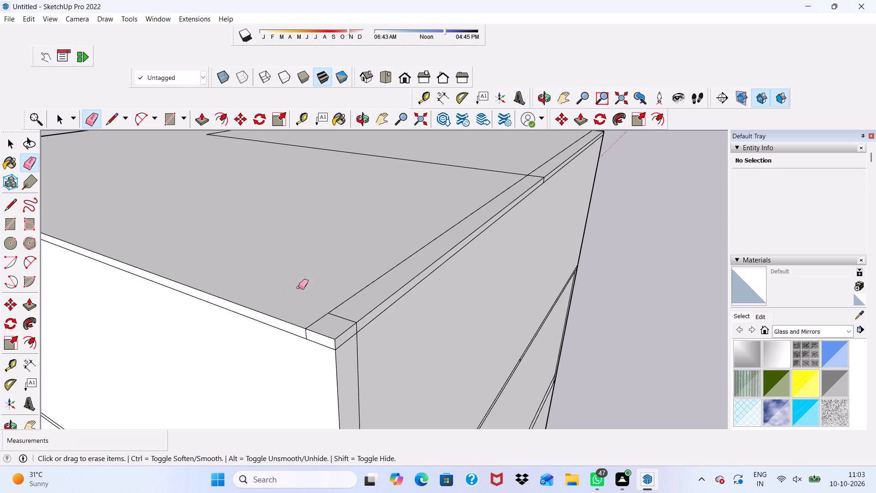
{"action": "left_click_drag", "start_coordinate": [328, 311], "coordinate": [339, 320]}
{"action": "left_click_drag", "start_coordinate": [321, 317], "coordinate": [313, 316]}
{"action": "left_click", "coordinate": [313, 316]}
{"action": "scroll", "coordinate": [302, 338], "scroll_direction": "up", "scroll_amount": 10}
{"action": "left_click_drag", "start_coordinate": [316, 337], "coordinate": [296, 341]}
{"action": "left_click_drag", "start_coordinate": [450, 328], "coordinate": [433, 325]}
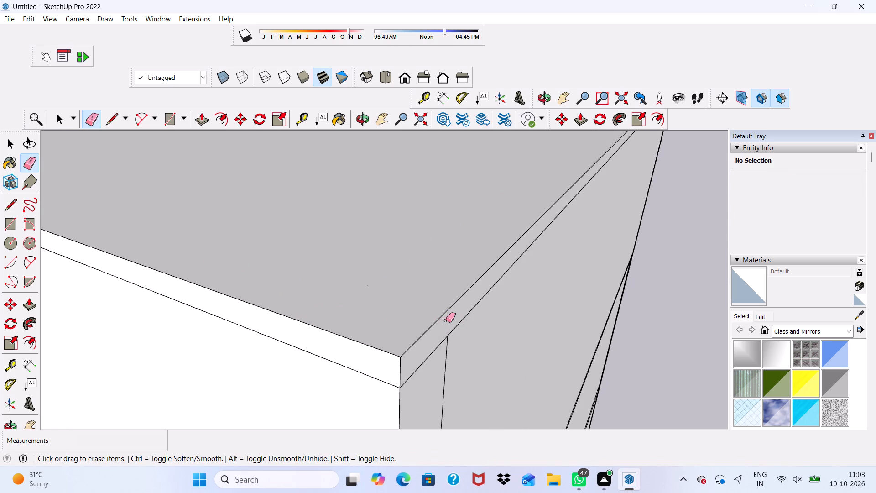
Push/Pull the small notch face at the slab's front corner opposite the corner room out 9" to square off the corner.
{"action": "scroll", "coordinate": [466, 291], "scroll_direction": "down", "scroll_amount": 20}
{"action": "scroll", "coordinate": [466, 291], "scroll_direction": "down", "scroll_amount": 1}
{"action": "middle_click_drag", "start_coordinate": [346, 226], "coordinate": [412, 232]}
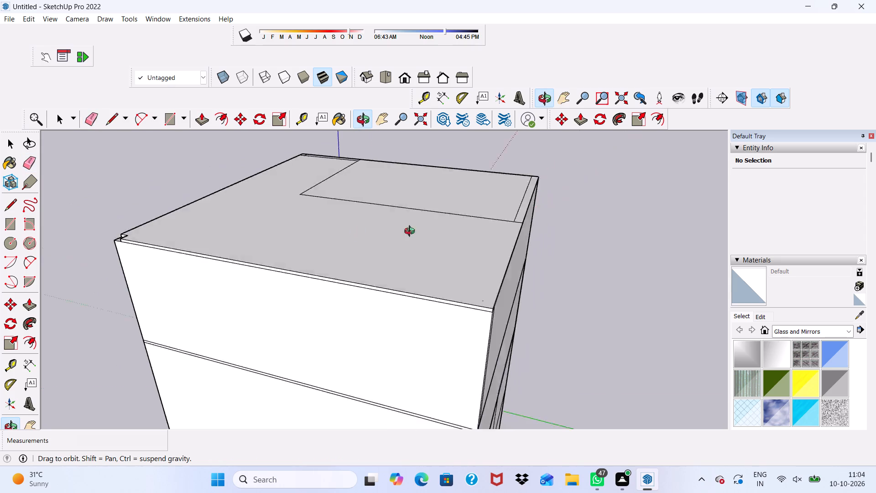
{"action": "middle_click_drag", "start_coordinate": [412, 232], "coordinate": [611, 226]}
{"action": "scroll", "coordinate": [535, 258], "scroll_direction": "up", "scroll_amount": 5}
{"action": "key", "text": "space"}
{"action": "scroll", "coordinate": [461, 224], "scroll_direction": "up", "scroll_amount": 3}
{"action": "scroll", "coordinate": [392, 397], "scroll_direction": "up", "scroll_amount": 2}
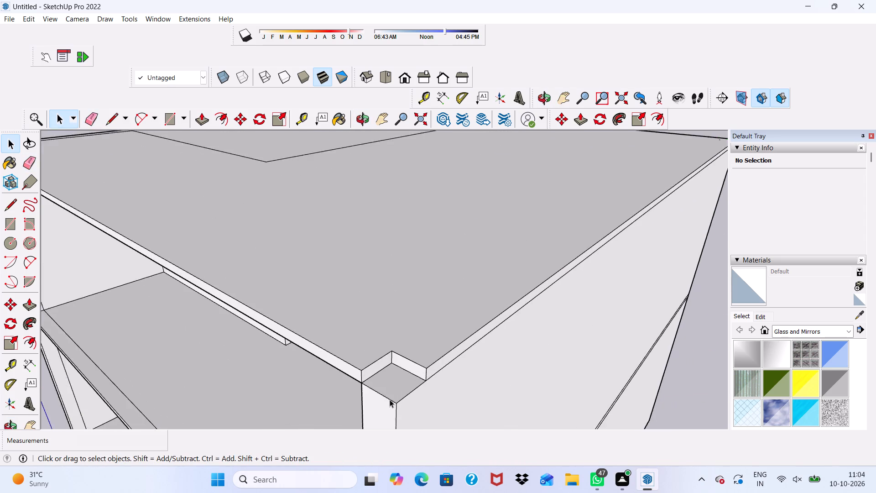
{"action": "scroll", "coordinate": [390, 399], "scroll_direction": "up", "scroll_amount": 6}
{"action": "left_click", "coordinate": [369, 346]}
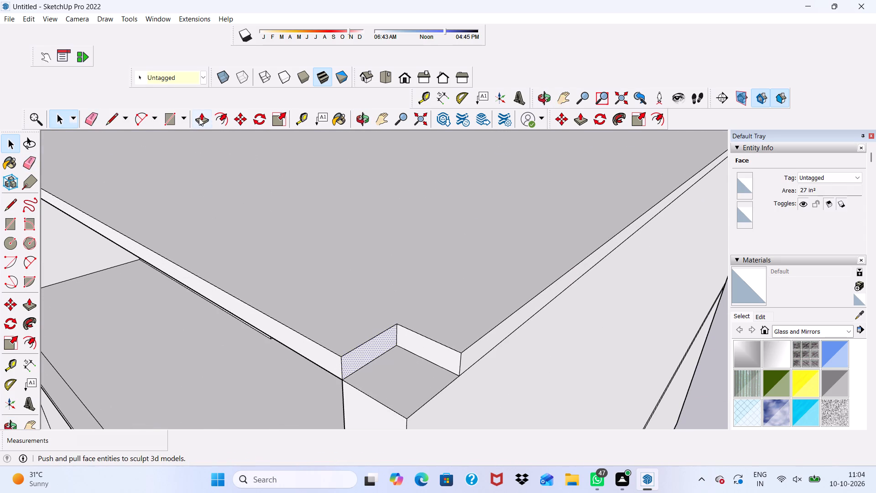
{"action": "left_click", "coordinate": [202, 117]}
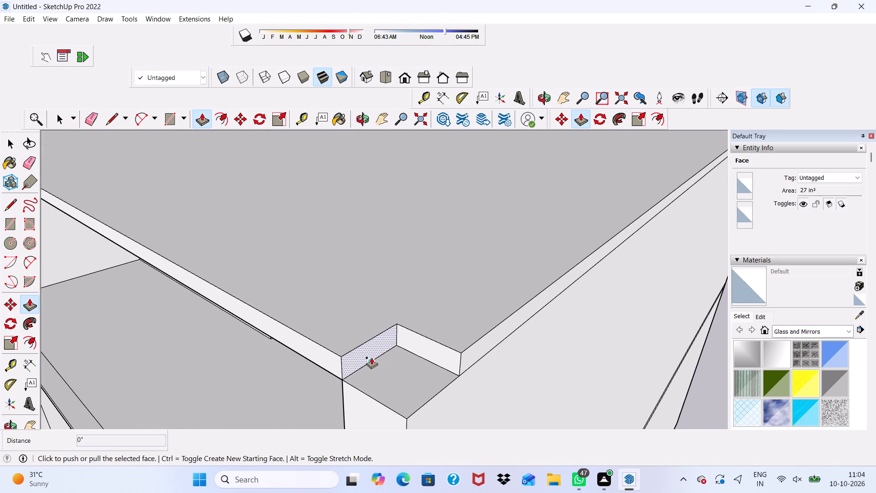
{"action": "left_click", "coordinate": [371, 357]}
{"action": "left_click", "coordinate": [498, 327]}
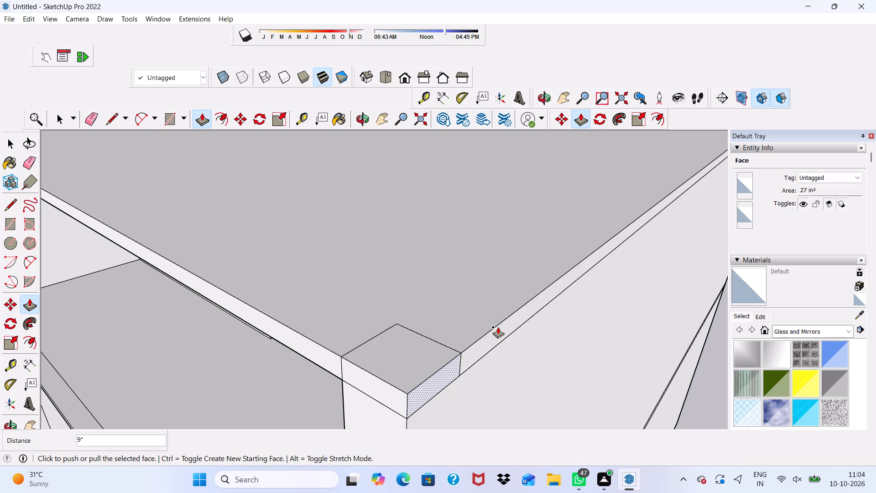
Erase the seam lines around the filled-in square on top of the slab's front corner.
{"action": "left_click_drag", "start_coordinate": [92, 118], "coordinate": [98, 126]}
{"action": "scroll", "coordinate": [482, 309], "scroll_direction": "up", "scroll_amount": 4}
{"action": "left_click_drag", "start_coordinate": [392, 364], "coordinate": [426, 353]}
{"action": "left_click", "coordinate": [298, 363]}
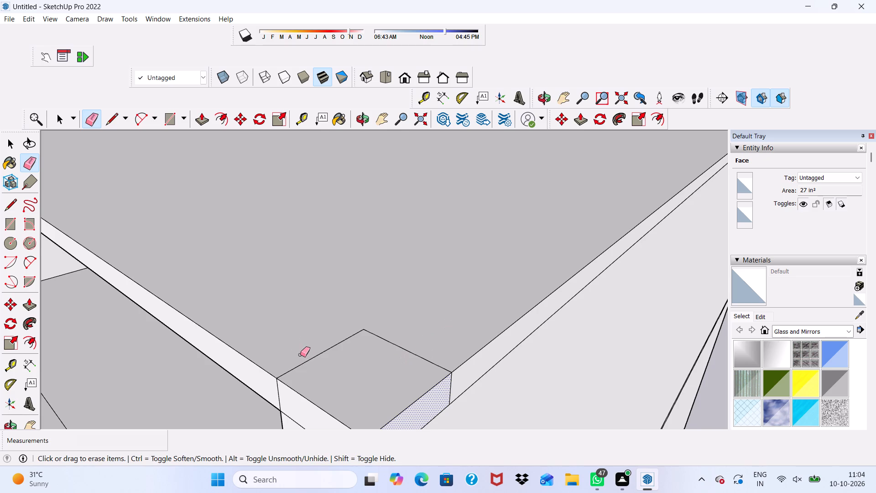
{"action": "left_click_drag", "start_coordinate": [300, 355], "coordinate": [301, 361]}
{"action": "left_click_drag", "start_coordinate": [362, 345], "coordinate": [396, 326]}
{"action": "scroll", "coordinate": [458, 280], "scroll_direction": "down", "scroll_amount": 8}
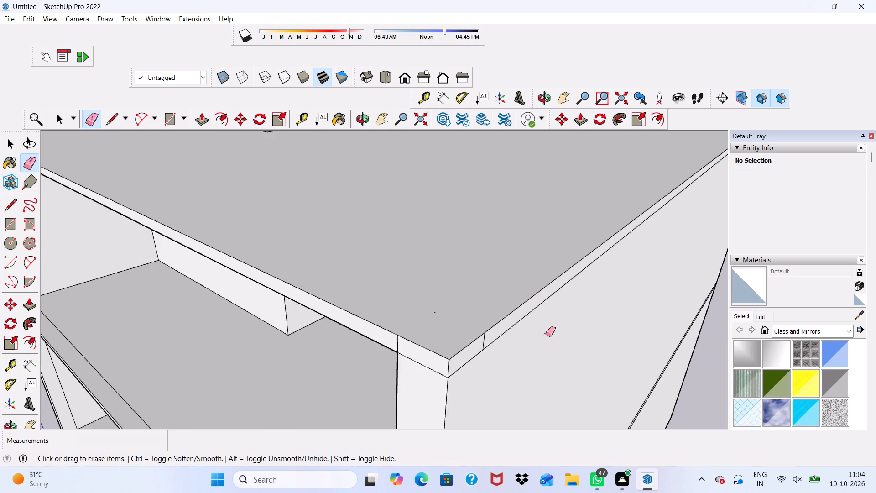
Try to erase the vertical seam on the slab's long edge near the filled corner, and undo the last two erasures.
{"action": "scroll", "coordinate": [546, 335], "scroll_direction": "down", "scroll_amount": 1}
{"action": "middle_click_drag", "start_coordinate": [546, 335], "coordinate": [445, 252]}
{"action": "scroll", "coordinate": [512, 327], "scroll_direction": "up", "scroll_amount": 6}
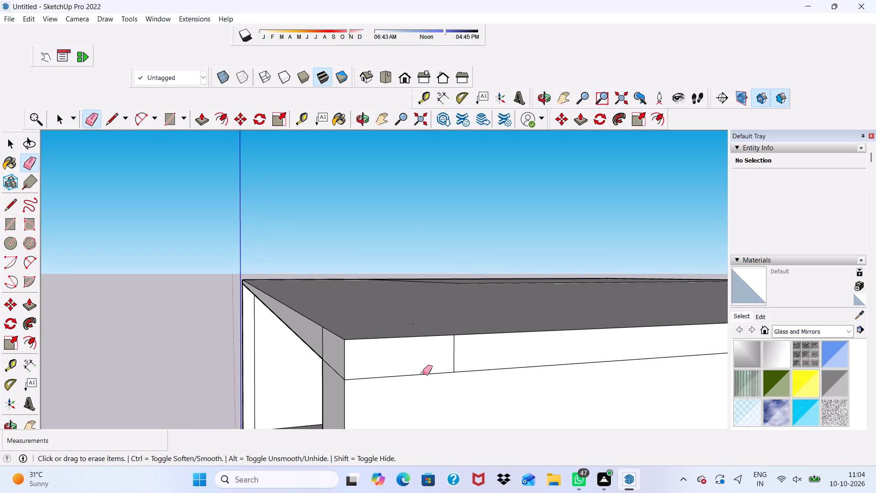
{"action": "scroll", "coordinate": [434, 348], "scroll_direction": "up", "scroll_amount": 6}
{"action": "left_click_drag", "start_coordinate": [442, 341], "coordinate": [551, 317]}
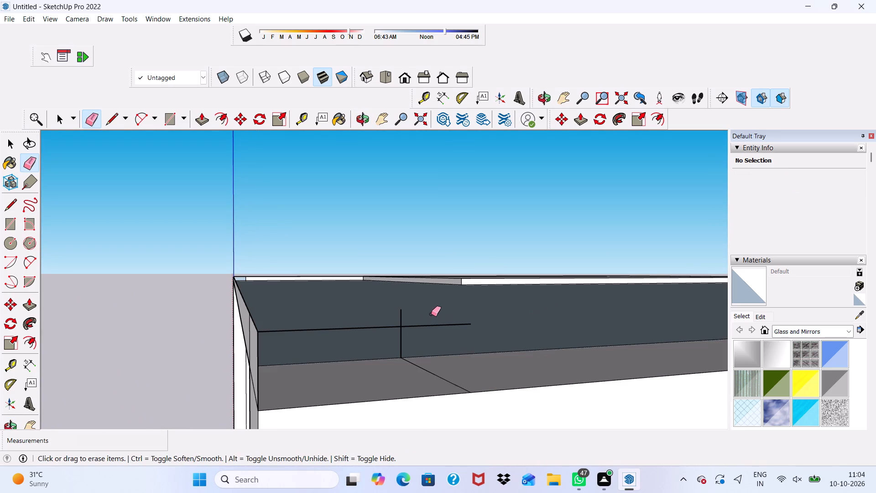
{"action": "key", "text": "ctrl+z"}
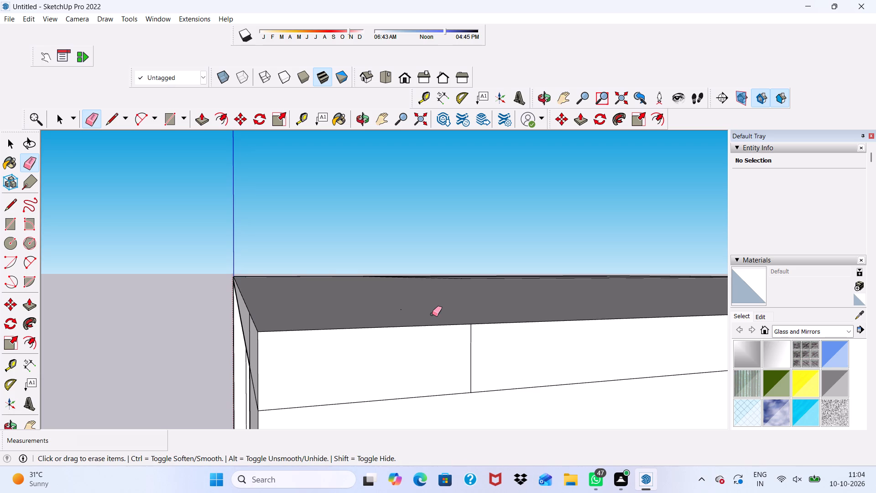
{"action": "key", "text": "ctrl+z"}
Erase the remaining seam on top of the filled corner and the vertical seams on the slab's side and front edges there.
{"action": "scroll", "coordinate": [439, 310], "scroll_direction": "up", "scroll_amount": 4}
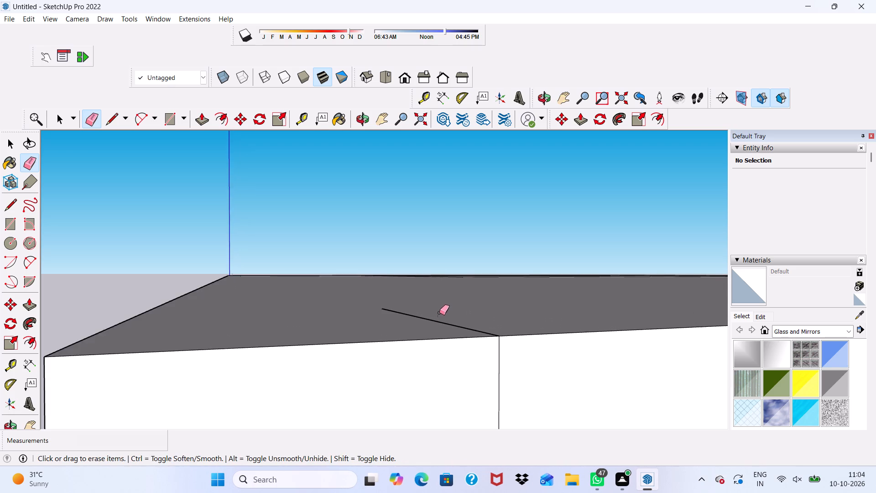
{"action": "scroll", "coordinate": [439, 313], "scroll_direction": "up", "scroll_amount": 3}
{"action": "left_click_drag", "start_coordinate": [437, 325], "coordinate": [451, 326]}
{"action": "left_click_drag", "start_coordinate": [556, 369], "coordinate": [523, 379]}
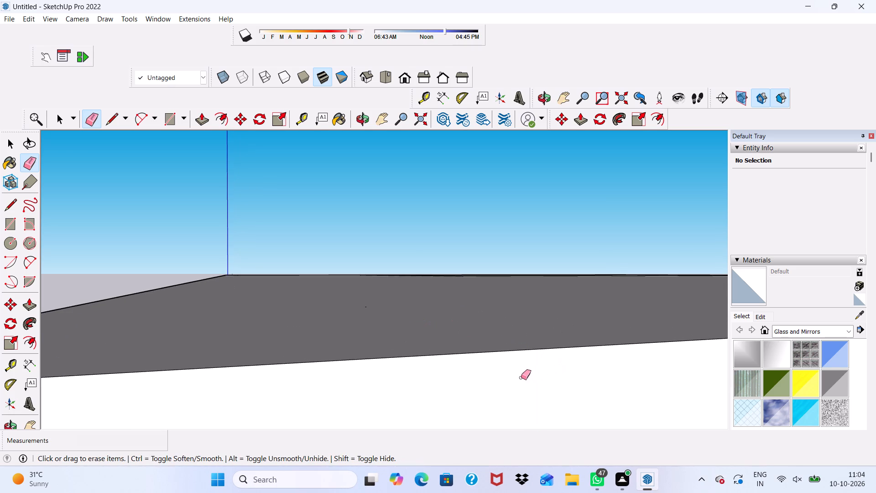
{"action": "scroll", "coordinate": [516, 372], "scroll_direction": "down", "scroll_amount": 13}
{"action": "scroll", "coordinate": [545, 329], "scroll_direction": "up", "scroll_amount": 6}
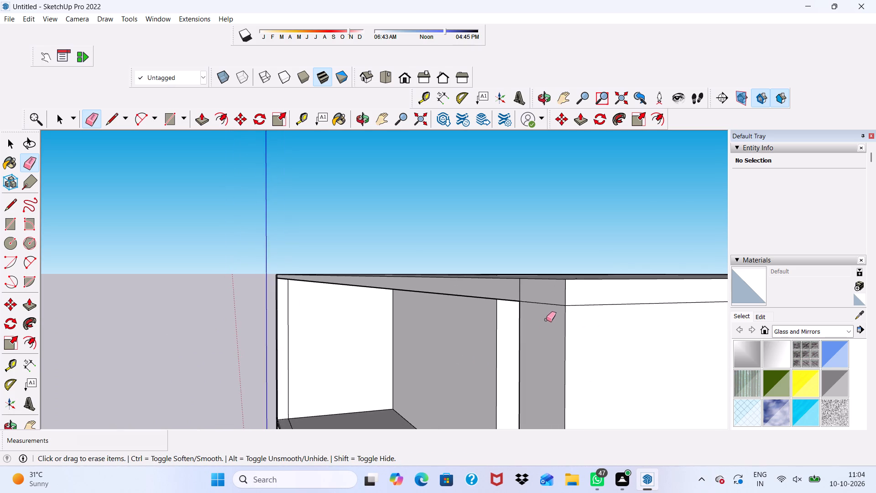
{"action": "scroll", "coordinate": [546, 320], "scroll_direction": "up", "scroll_amount": 4}
{"action": "left_click_drag", "start_coordinate": [522, 279], "coordinate": [500, 283]}
Erase the strip lines on the slab's top at the front corner on the corner room's side.
{"action": "scroll", "coordinate": [500, 282], "scroll_direction": "down", "scroll_amount": 8}
{"action": "middle_click_drag", "start_coordinate": [490, 292], "coordinate": [663, 303]}
{"action": "scroll", "coordinate": [651, 309], "scroll_direction": "down", "scroll_amount": 1}
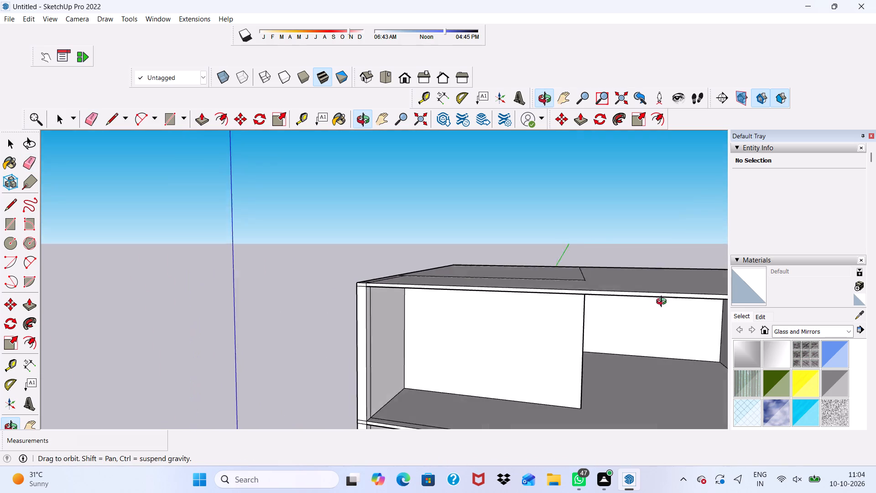
{"action": "middle_click_drag", "start_coordinate": [663, 303], "coordinate": [667, 302]}
{"action": "scroll", "coordinate": [504, 308], "scroll_direction": "up", "scroll_amount": 4}
{"action": "scroll", "coordinate": [256, 283], "scroll_direction": "down", "scroll_amount": 2}
{"action": "middle_click_drag", "start_coordinate": [283, 302], "coordinate": [402, 340]}
{"action": "scroll", "coordinate": [400, 285], "scroll_direction": "up", "scroll_amount": 11}
{"action": "left_click_drag", "start_coordinate": [515, 360], "coordinate": [497, 362]}
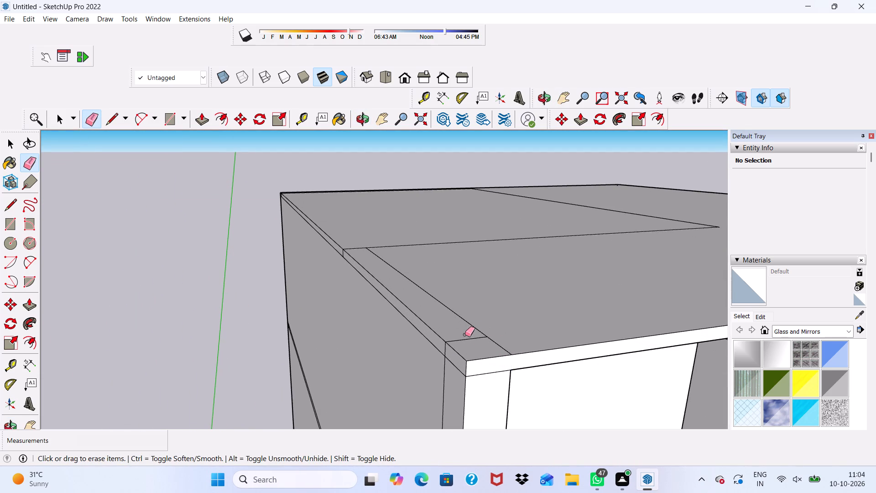
{"action": "left_click_drag", "start_coordinate": [465, 336], "coordinate": [469, 346]}
{"action": "left_click", "coordinate": [488, 337]}
{"action": "scroll", "coordinate": [430, 383], "scroll_direction": "up", "scroll_amount": 5}
Erase the vertical seams on the outer side wall and slab edge beside that front corner.
{"action": "left_click", "coordinate": [448, 374]}
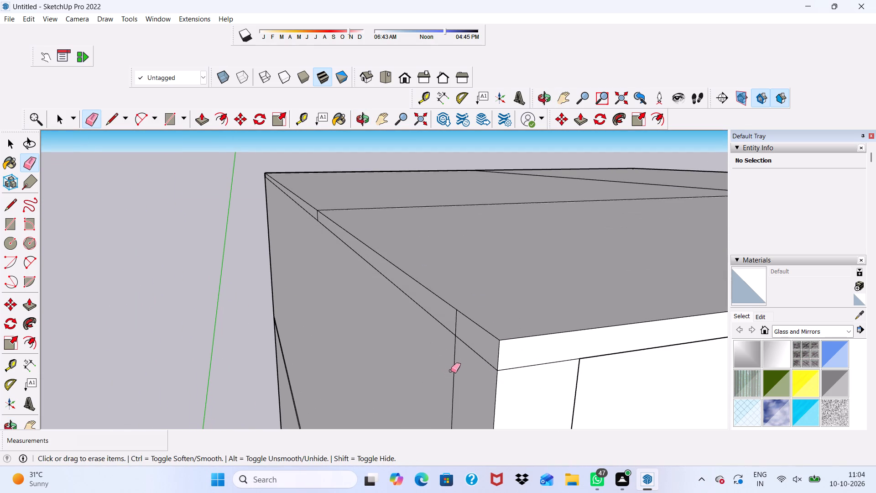
{"action": "left_click_drag", "start_coordinate": [456, 355], "coordinate": [452, 365]}
{"action": "left_click_drag", "start_coordinate": [464, 331], "coordinate": [459, 328]}
{"action": "left_click_drag", "start_coordinate": [451, 321], "coordinate": [454, 324]}
{"action": "left_click_drag", "start_coordinate": [454, 324], "coordinate": [457, 325]}
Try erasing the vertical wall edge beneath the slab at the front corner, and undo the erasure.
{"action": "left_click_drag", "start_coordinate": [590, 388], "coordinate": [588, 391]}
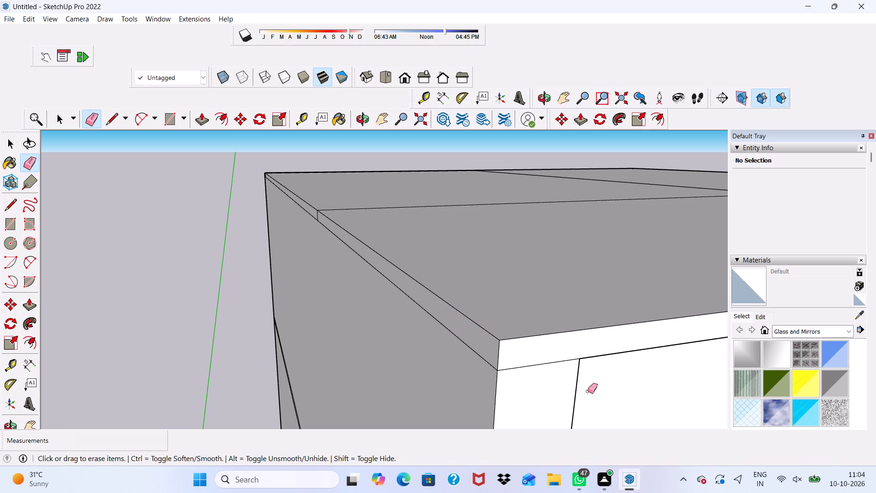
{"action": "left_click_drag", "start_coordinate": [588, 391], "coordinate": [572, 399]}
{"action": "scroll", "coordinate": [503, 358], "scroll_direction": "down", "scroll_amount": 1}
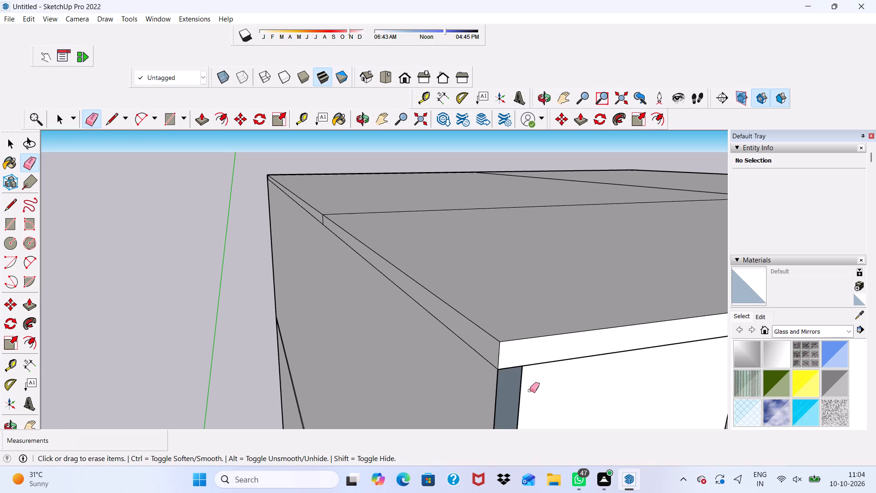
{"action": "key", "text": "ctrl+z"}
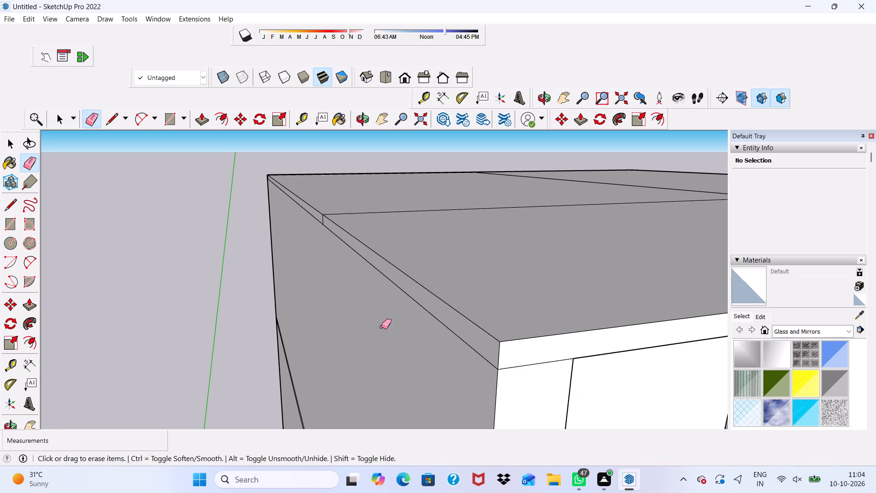
Erase the short vertical seam on the slab's side edge where the corner room's roof section begins.
{"action": "scroll", "coordinate": [421, 312], "scroll_direction": "up", "scroll_amount": 4}
{"action": "scroll", "coordinate": [172, 130], "scroll_direction": "up", "scroll_amount": 3}
{"action": "scroll", "coordinate": [548, 357], "scroll_direction": "up", "scroll_amount": 2}
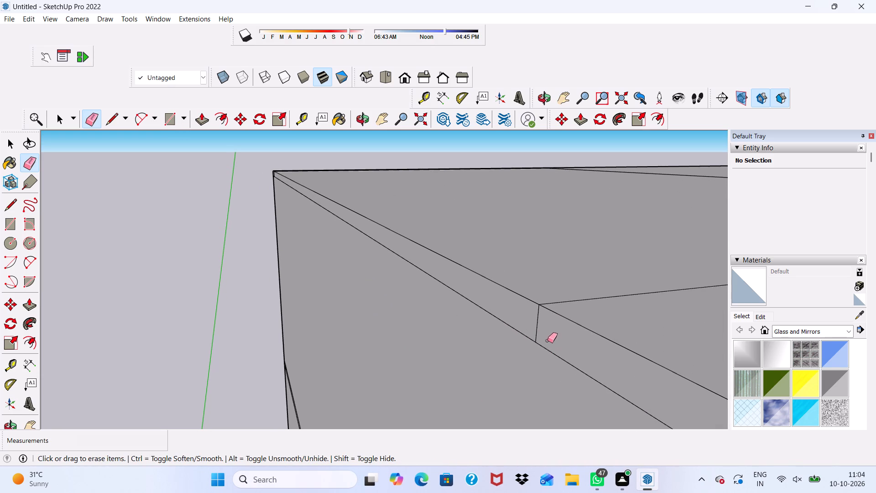
{"action": "left_click_drag", "start_coordinate": [540, 331], "coordinate": [523, 328]}
{"action": "scroll", "coordinate": [389, 338], "scroll_direction": "down", "scroll_amount": 15}
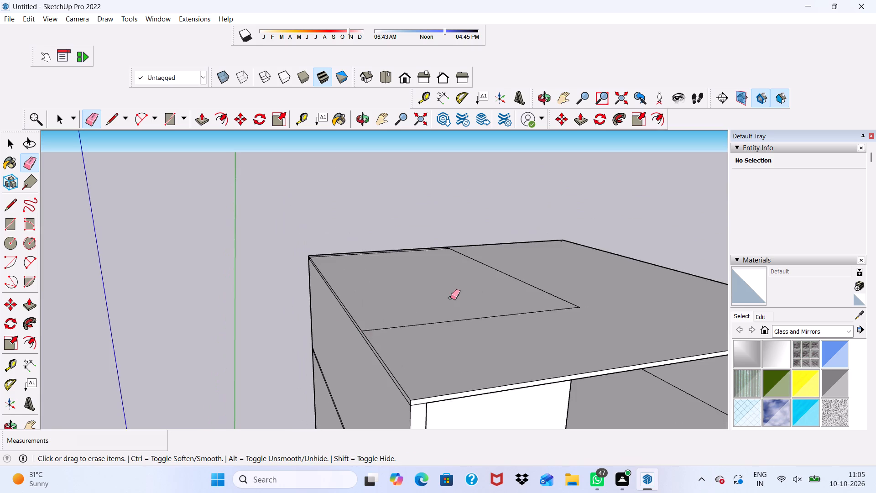
Examine the cleaned-up roof slab from above and the whole four-storey building from the front.
{"action": "middle_click_drag", "start_coordinate": [451, 297], "coordinate": [334, 378]}
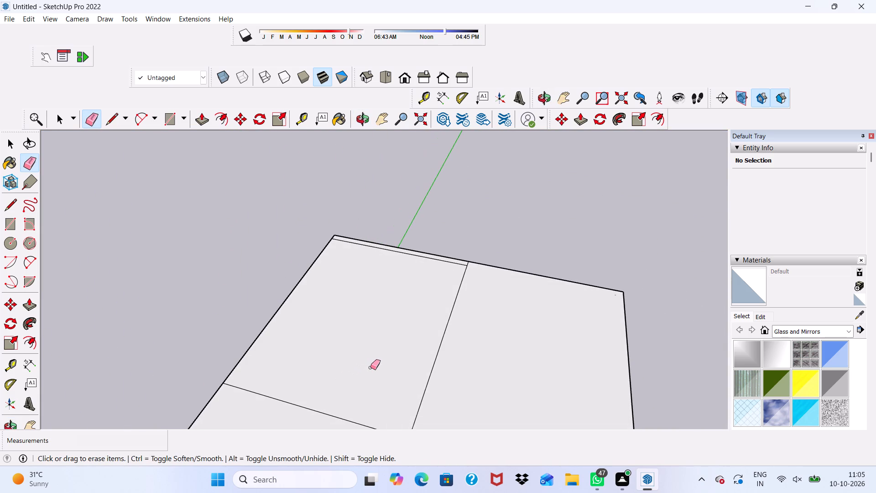
{"action": "key", "text": "space"}
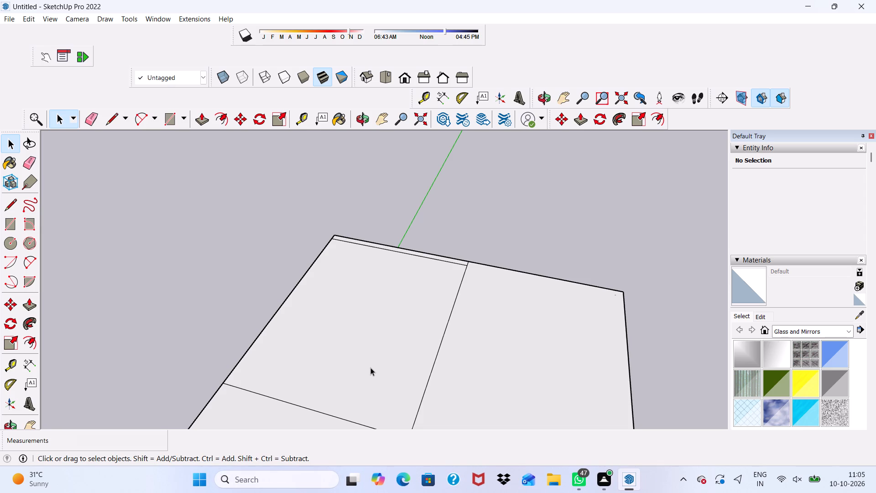
{"action": "scroll", "coordinate": [109, 458], "scroll_direction": "down", "scroll_amount": 2}
{"action": "scroll", "coordinate": [106, 458], "scroll_direction": "up", "scroll_amount": 1}
{"action": "scroll", "coordinate": [237, 287], "scroll_direction": "down", "scroll_amount": 8}
{"action": "middle_click_drag", "start_coordinate": [341, 367], "coordinate": [344, 362]}
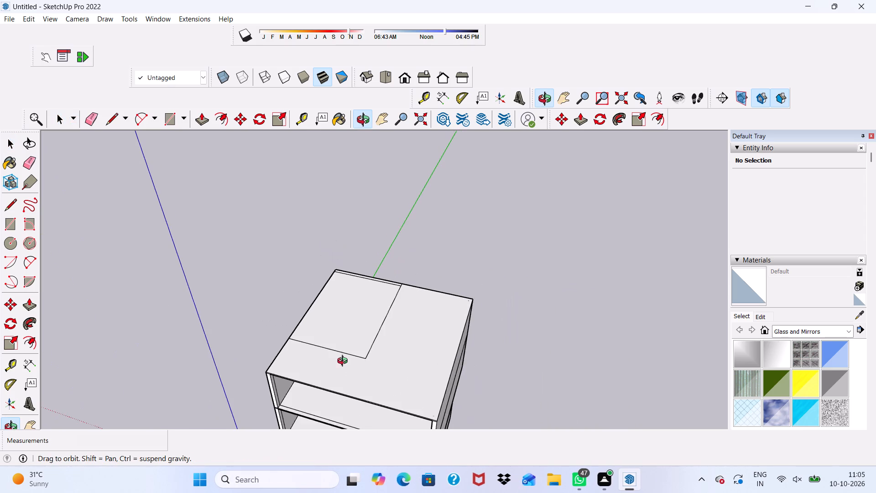
{"action": "middle_click_drag", "start_coordinate": [344, 362], "coordinate": [414, 218]}
{"action": "scroll", "coordinate": [413, 245], "scroll_direction": "down", "scroll_amount": 9}
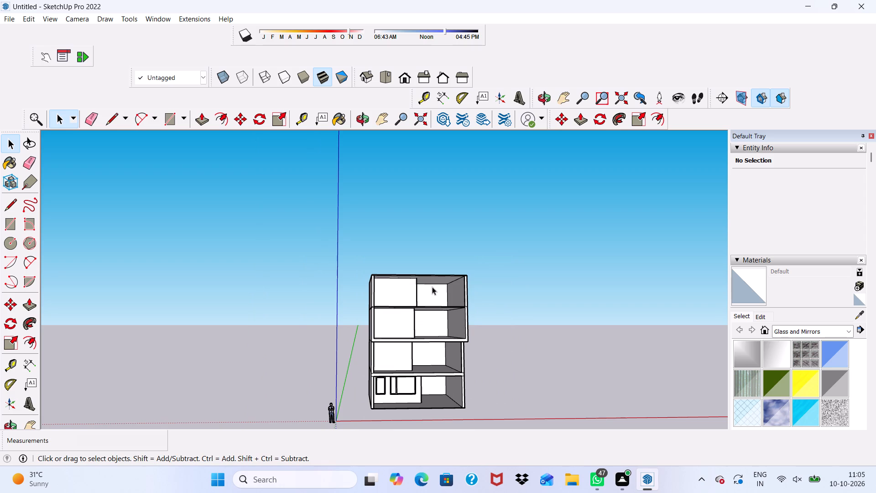
{"action": "scroll", "coordinate": [442, 288], "scroll_direction": "up", "scroll_amount": 7}
{"action": "scroll", "coordinate": [448, 276], "scroll_direction": "down", "scroll_amount": 1}
{"action": "middle_click_drag", "start_coordinate": [448, 275], "coordinate": [431, 306]}
{"action": "scroll", "coordinate": [430, 294], "scroll_direction": "down", "scroll_amount": 4}
Offset the outline of the L-shaped roof slab face around the corner room 9" inward.
{"action": "middle_click_drag", "start_coordinate": [430, 294], "coordinate": [395, 337]}
{"action": "scroll", "coordinate": [371, 289], "scroll_direction": "up", "scroll_amount": 6}
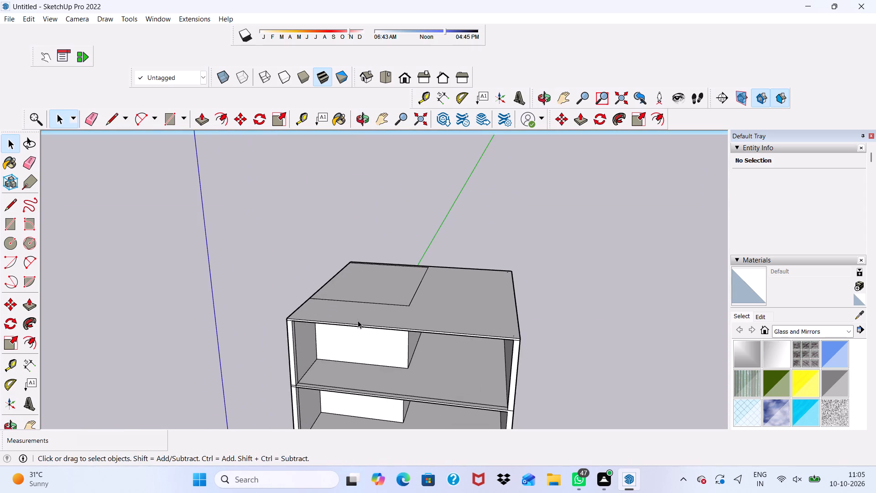
{"action": "middle_click_drag", "start_coordinate": [343, 309], "coordinate": [297, 364]}
{"action": "scroll", "coordinate": [295, 336], "scroll_direction": "up", "scroll_amount": 5}
{"action": "left_click", "coordinate": [306, 330]}
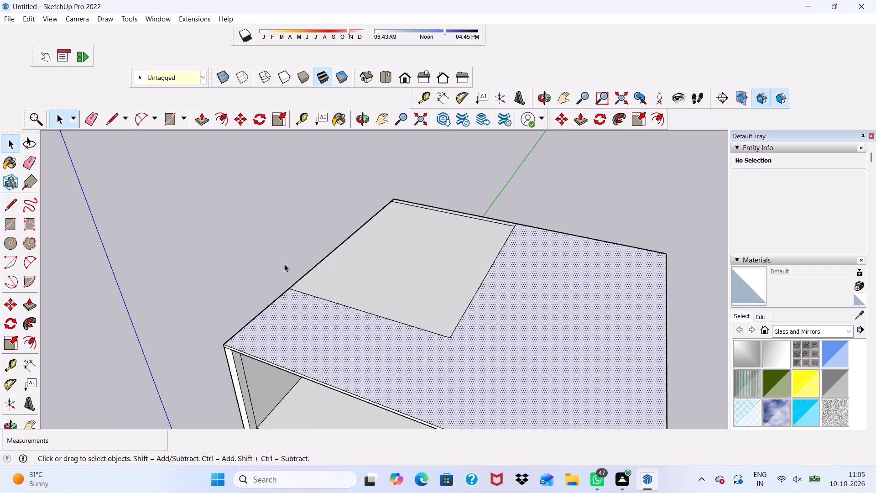
{"action": "left_click", "coordinate": [224, 117]}
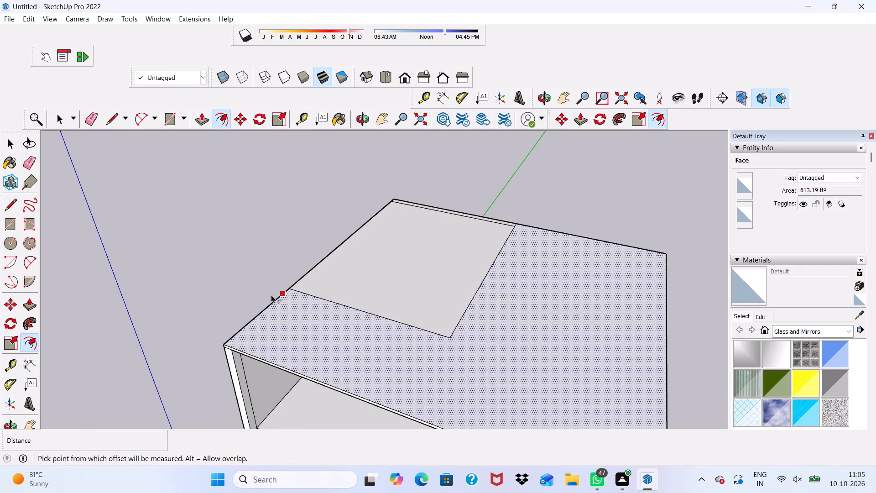
{"action": "left_click", "coordinate": [279, 311]}
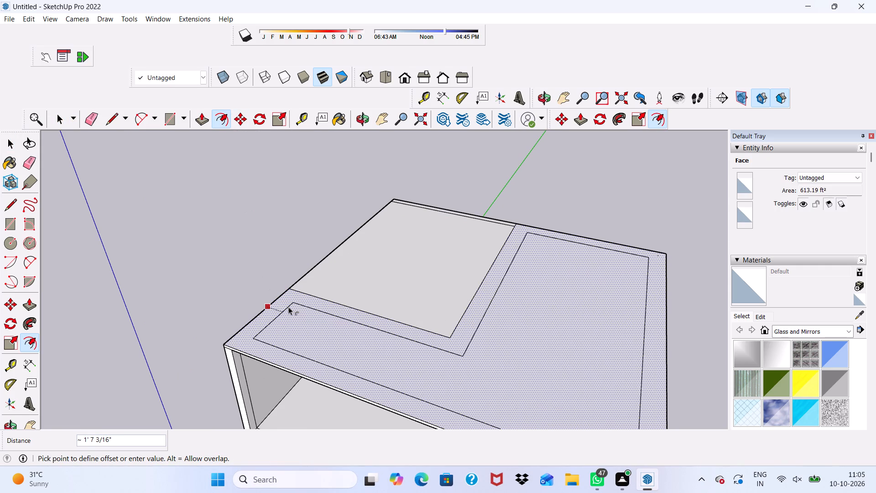
{"action": "type", "text": "9\""}
{"action": "key", "text": "Return"}
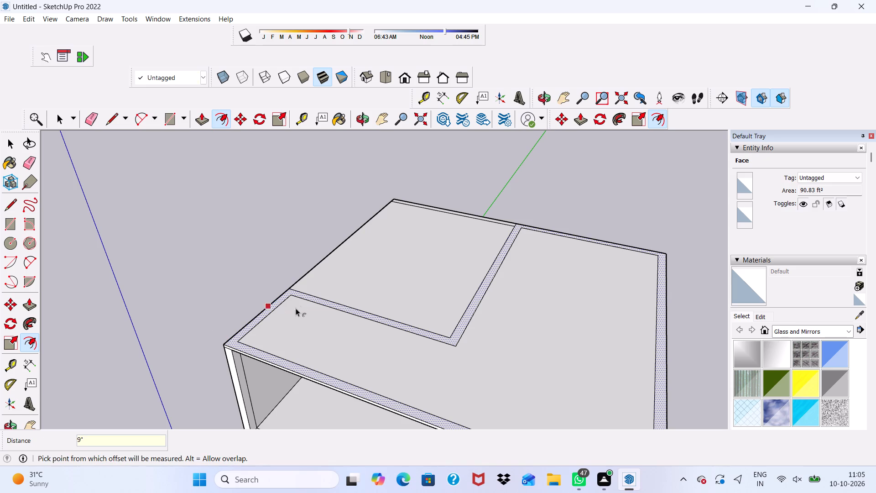
{"action": "key", "text": "space"}
Erase the short edge separating the corner room's rear strip from the new offset band at the slab's rear edge.
{"action": "scroll", "coordinate": [507, 194], "scroll_direction": "up", "scroll_amount": 6}
{"action": "scroll", "coordinate": [507, 194], "scroll_direction": "down", "scroll_amount": 1}
{"action": "middle_click_drag", "start_coordinate": [507, 194], "coordinate": [340, 233]}
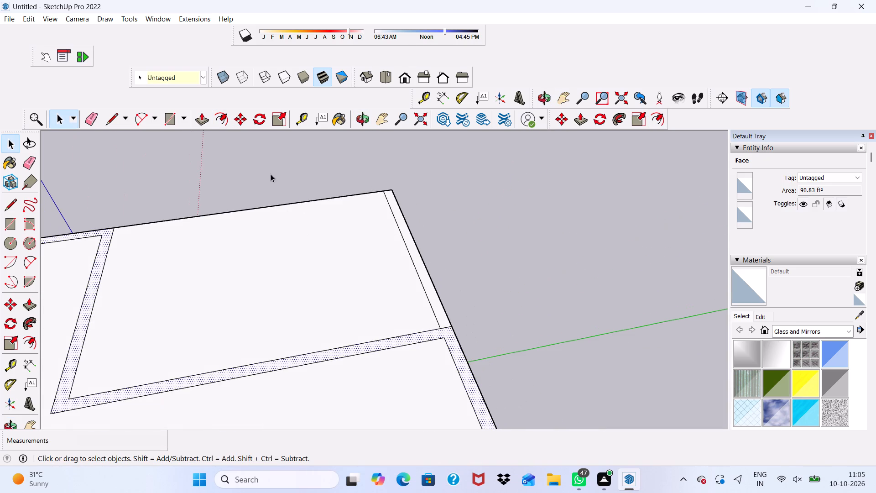
{"action": "left_click", "coordinate": [92, 111]}
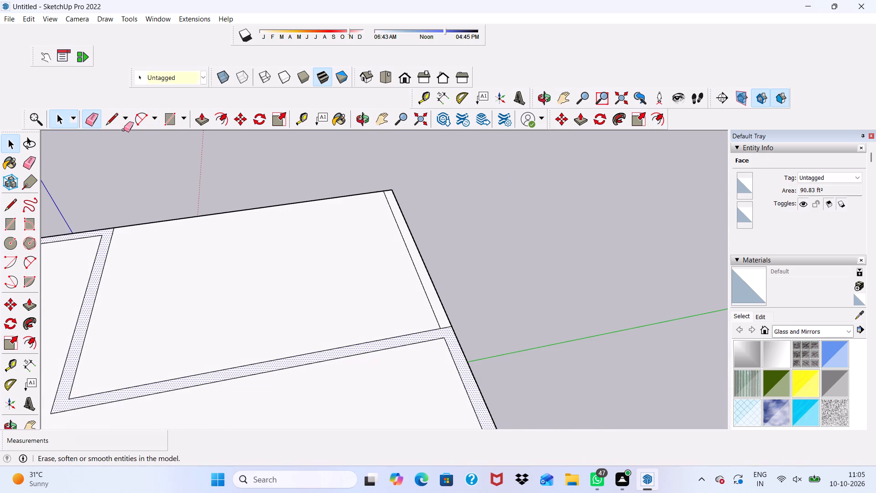
{"action": "scroll", "coordinate": [466, 344], "scroll_direction": "up", "scroll_amount": 5}
{"action": "left_click_drag", "start_coordinate": [406, 289], "coordinate": [406, 305]}
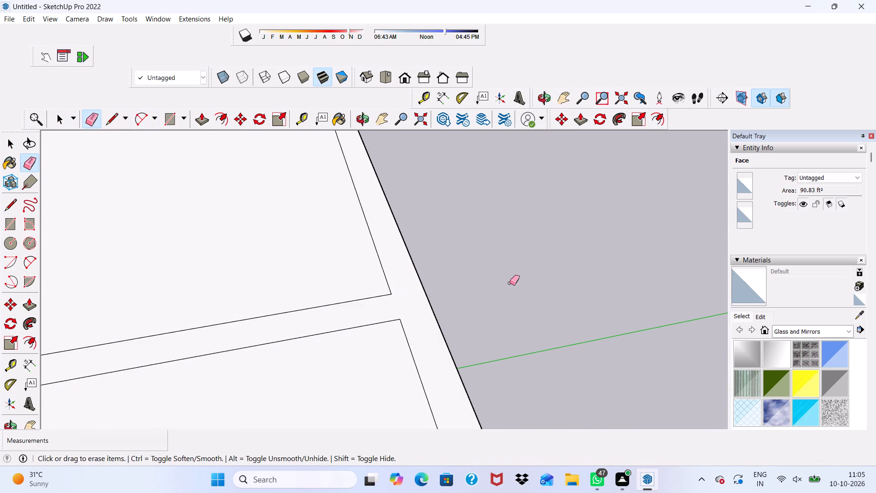
{"action": "key", "text": "space"}
Draw a 9" line extending the inner front outline to the slab's side edge at the front corner away from the corner room.
{"action": "scroll", "coordinate": [484, 271], "scroll_direction": "down", "scroll_amount": 16}
{"action": "scroll", "coordinate": [392, 333], "scroll_direction": "up", "scroll_amount": 6}
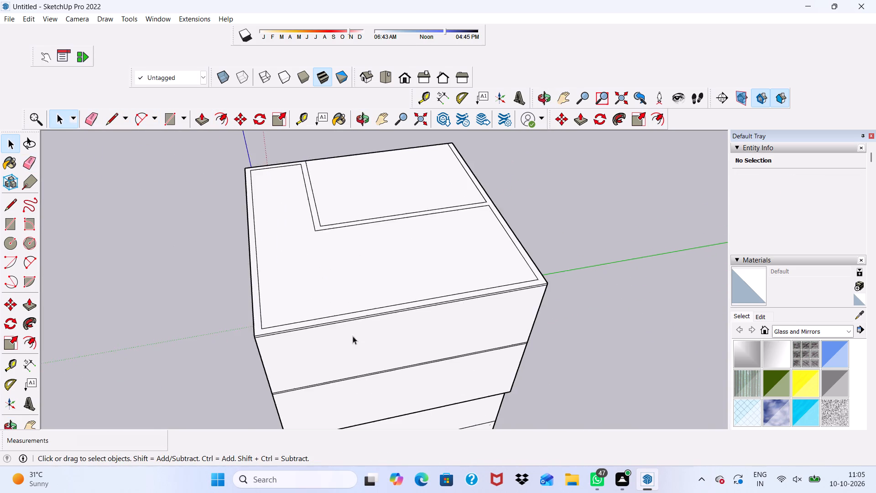
{"action": "scroll", "coordinate": [353, 336], "scroll_direction": "up", "scroll_amount": 6}
{"action": "scroll", "coordinate": [135, 201], "scroll_direction": "up", "scroll_amount": 2}
{"action": "left_click_drag", "start_coordinate": [112, 118], "coordinate": [115, 124]}
{"action": "scroll", "coordinate": [280, 425], "scroll_direction": "up", "scroll_amount": 2}
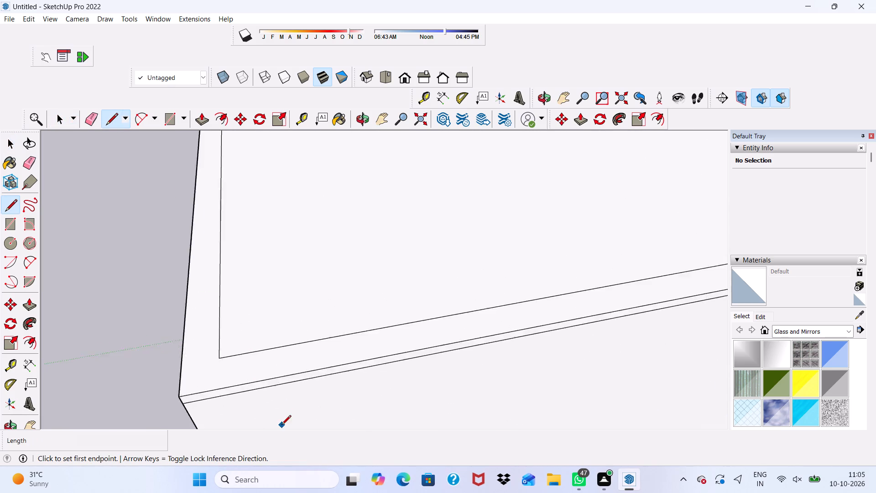
{"action": "scroll", "coordinate": [282, 425], "scroll_direction": "up", "scroll_amount": 7}
{"action": "left_click", "coordinate": [229, 359]}
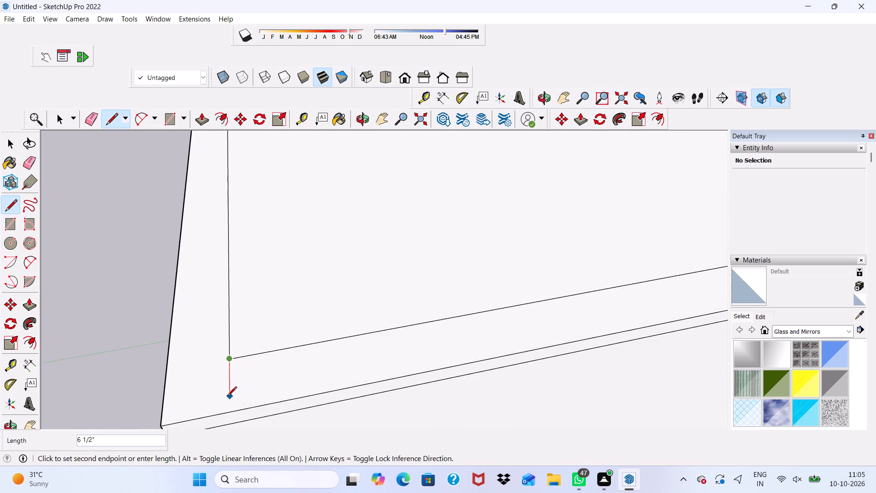
{"action": "left_click", "coordinate": [228, 411]}
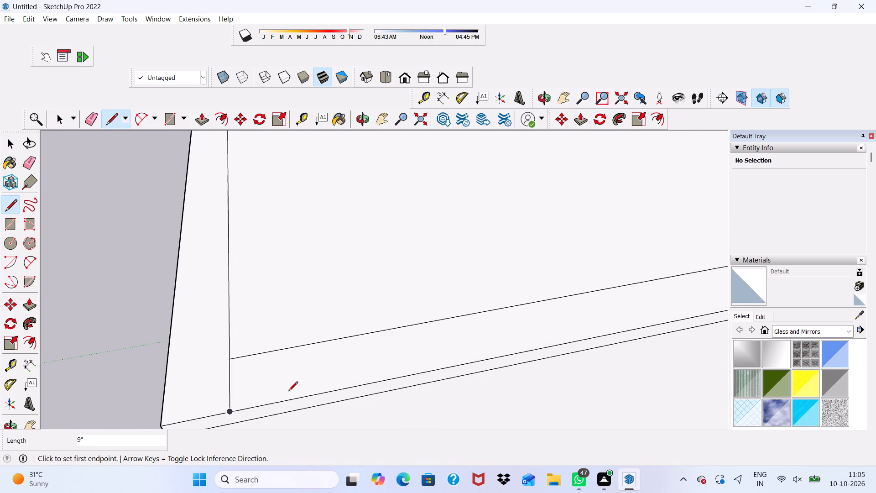
Draw a matching line from the inner outline to the slab's side edge at the front corner on the corner-room side.
{"action": "scroll", "coordinate": [287, 327], "scroll_direction": "down", "scroll_amount": 20}
{"action": "scroll", "coordinate": [287, 327], "scroll_direction": "down", "scroll_amount": 4}
{"action": "scroll", "coordinate": [282, 188], "scroll_direction": "up", "scroll_amount": 8}
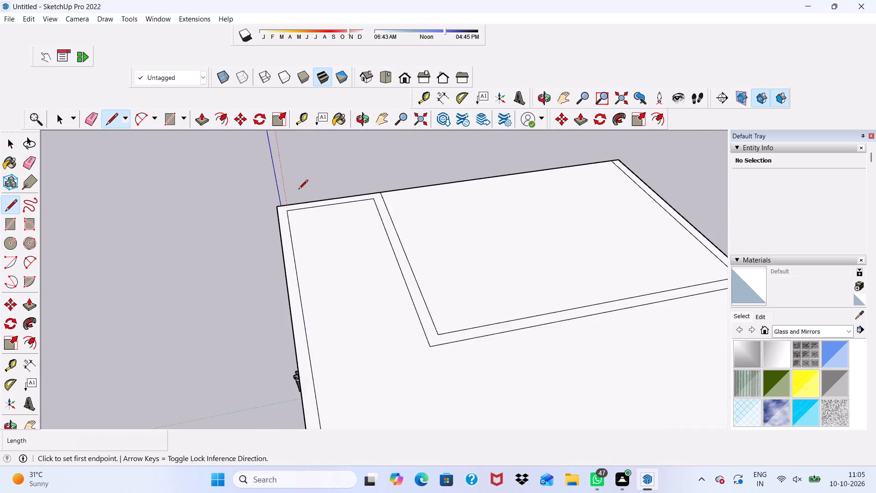
{"action": "scroll", "coordinate": [298, 190], "scroll_direction": "up", "scroll_amount": 15}
{"action": "left_click", "coordinate": [264, 242]}
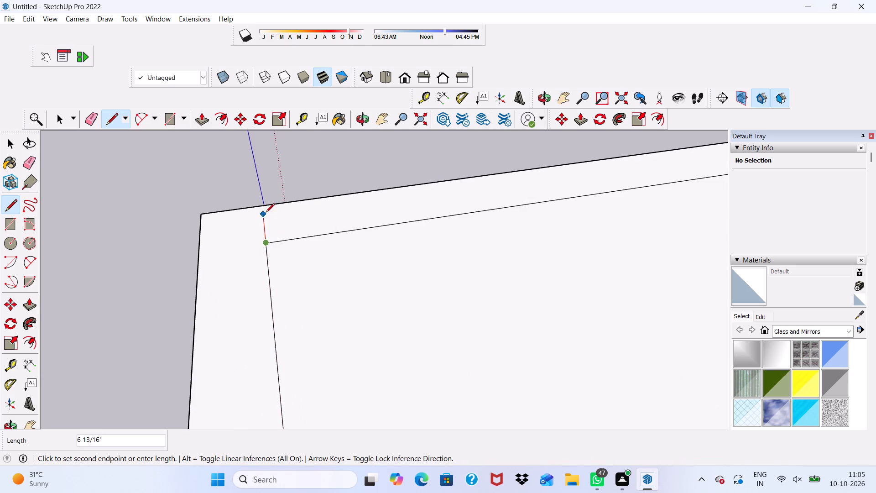
{"action": "left_click", "coordinate": [266, 204]}
{"action": "key", "text": "space"}
Push/Pull the wall band on the roof slab up 10' to raise the fifth storey's walls, leaving the front strip flat.
{"action": "scroll", "coordinate": [276, 236], "scroll_direction": "down", "scroll_amount": 4}
{"action": "scroll", "coordinate": [314, 215], "scroll_direction": "down", "scroll_amount": 2}
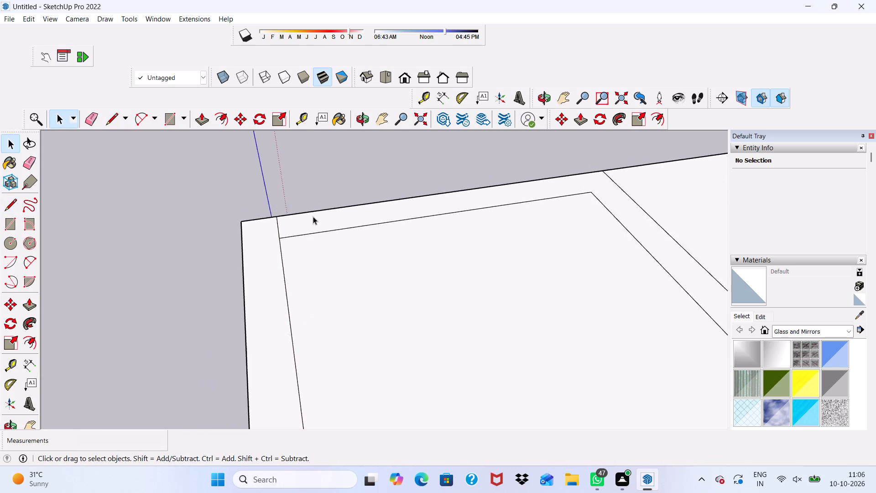
{"action": "scroll", "coordinate": [313, 216], "scroll_direction": "down", "scroll_amount": 9}
{"action": "middle_click_drag", "start_coordinate": [347, 245], "coordinate": [512, 248]}
{"action": "scroll", "coordinate": [509, 225], "scroll_direction": "down", "scroll_amount": 6}
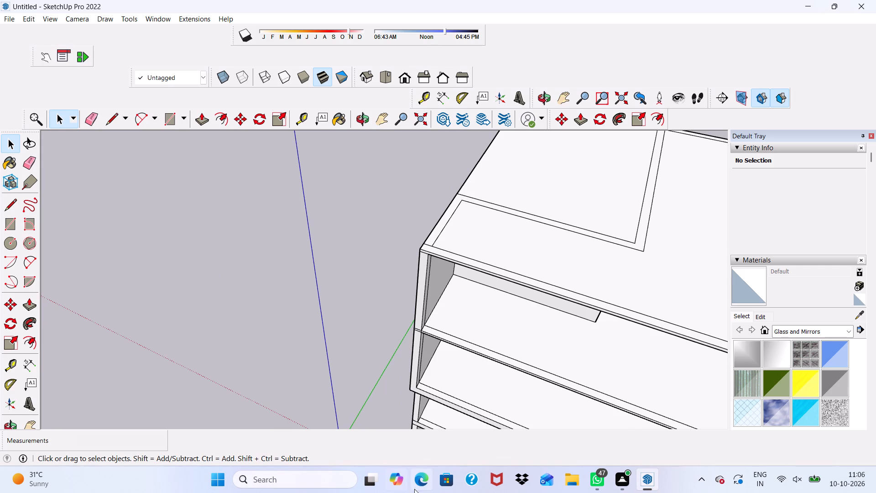
{"action": "scroll", "coordinate": [413, 241], "scroll_direction": "down", "scroll_amount": 4}
{"action": "scroll", "coordinate": [334, 235], "scroll_direction": "down", "scroll_amount": 3}
{"action": "middle_click_drag", "start_coordinate": [464, 259], "coordinate": [560, 358]}
{"action": "scroll", "coordinate": [493, 311], "scroll_direction": "up", "scroll_amount": 3}
{"action": "scroll", "coordinate": [386, 252], "scroll_direction": "up", "scroll_amount": 10}
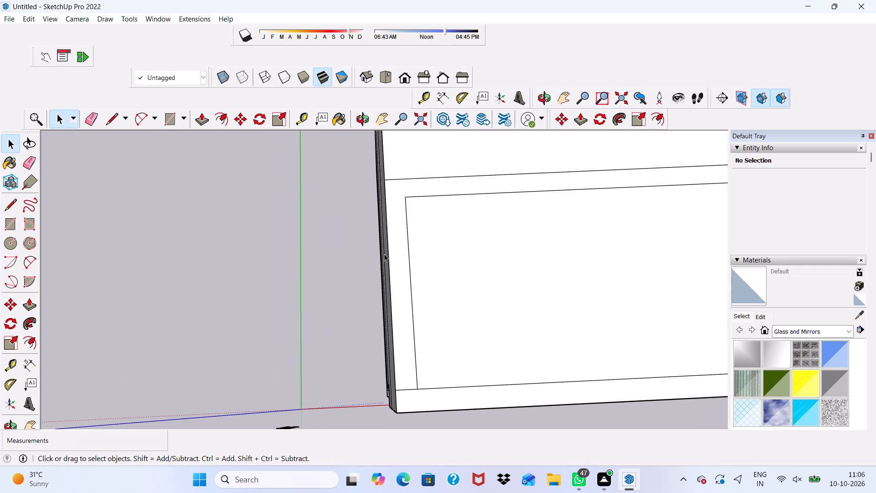
{"action": "left_click", "coordinate": [406, 251]}
{"action": "scroll", "coordinate": [282, 199], "scroll_direction": "down", "scroll_amount": 5}
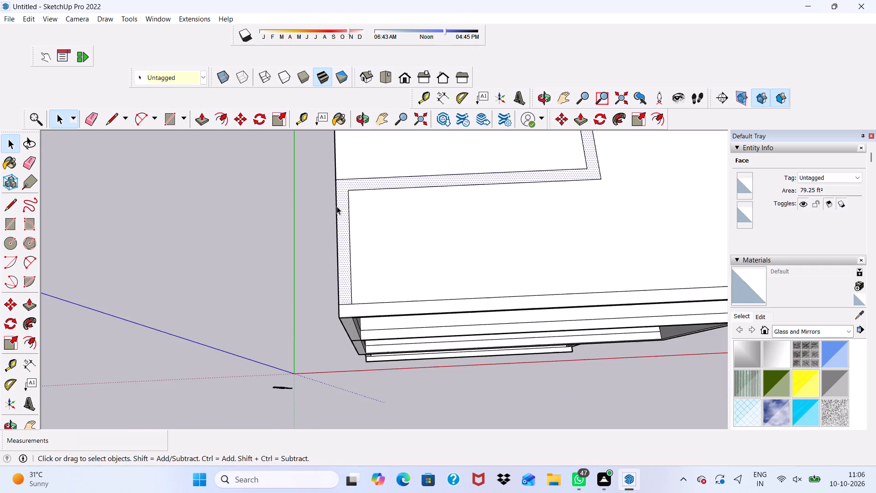
{"action": "scroll", "coordinate": [358, 189], "scroll_direction": "down", "scroll_amount": 1}
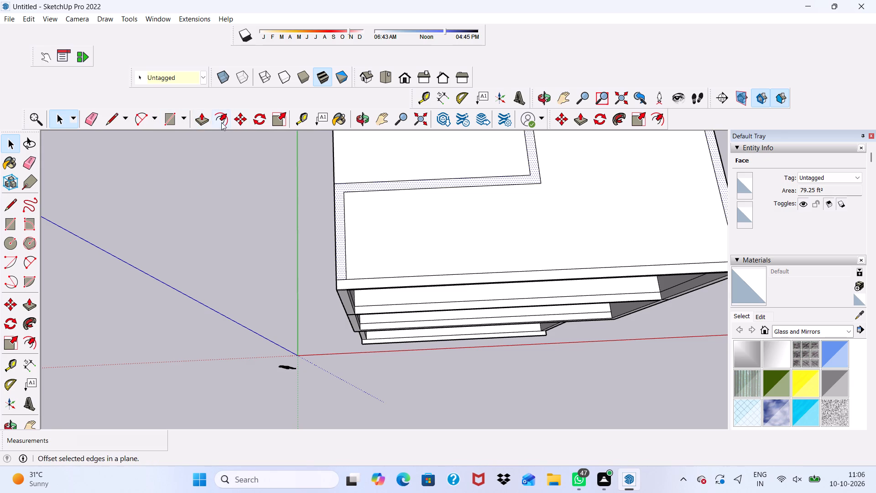
{"action": "left_click", "coordinate": [199, 121]}
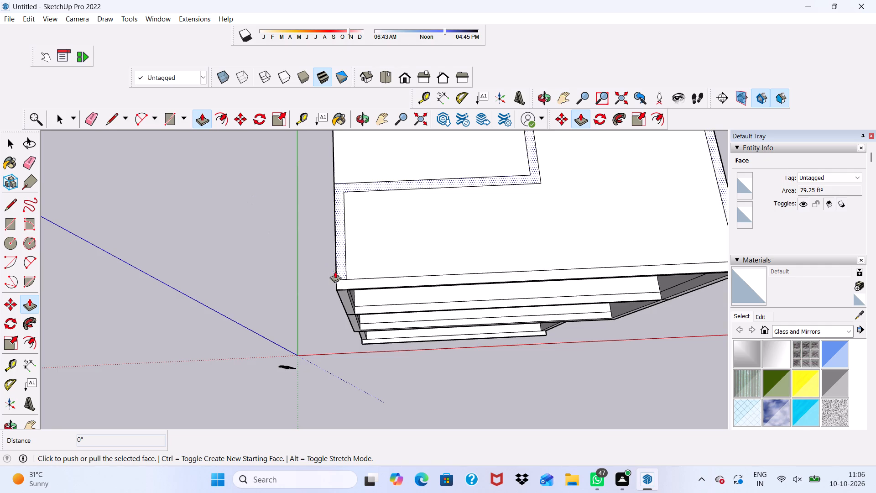
{"action": "scroll", "coordinate": [347, 240], "scroll_direction": "up", "scroll_amount": 4}
{"action": "left_click", "coordinate": [338, 240]}
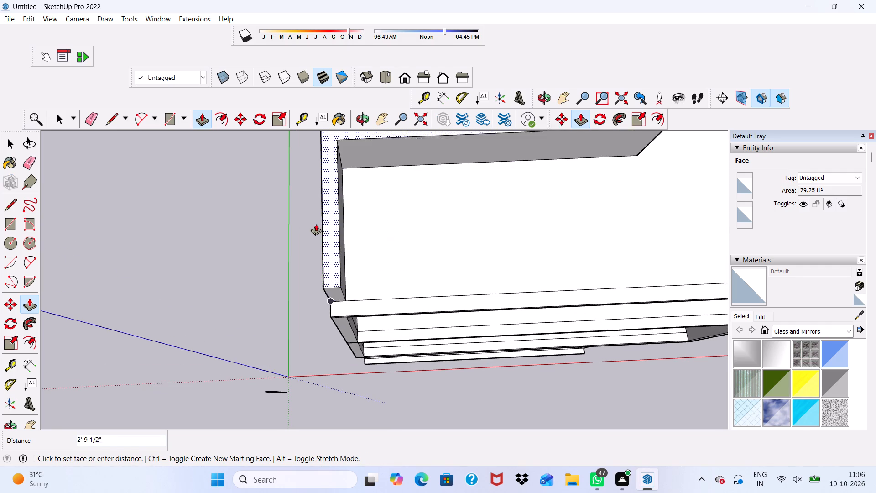
{"action": "scroll", "coordinate": [313, 215], "scroll_direction": "down", "scroll_amount": 9}
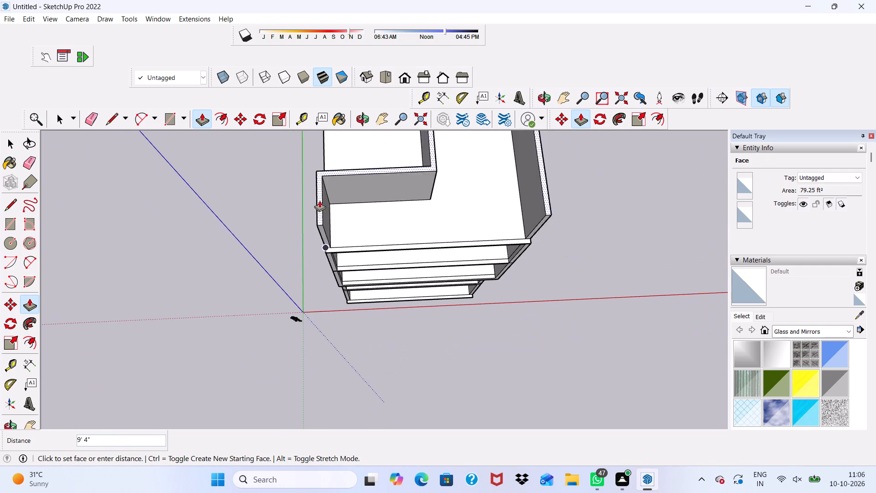
{"action": "scroll", "coordinate": [315, 192], "scroll_direction": "down", "scroll_amount": 4}
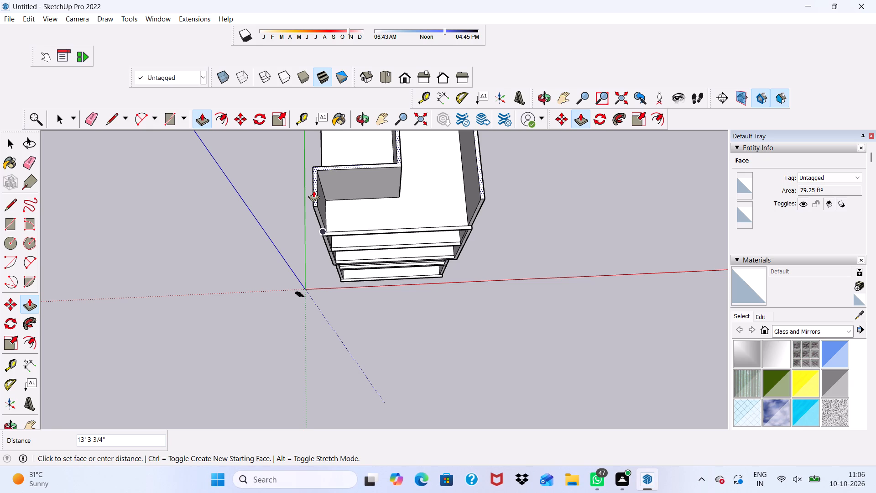
{"action": "type", "text": "10'"}
{"action": "key", "text": "Return"}
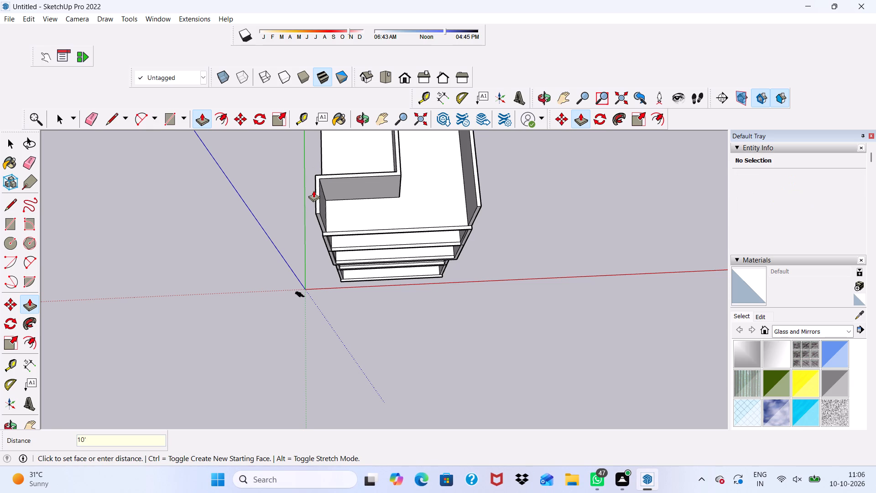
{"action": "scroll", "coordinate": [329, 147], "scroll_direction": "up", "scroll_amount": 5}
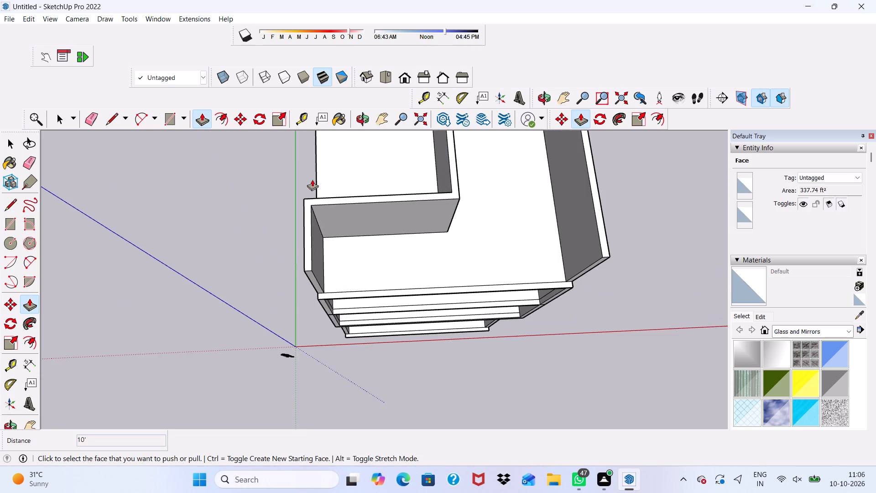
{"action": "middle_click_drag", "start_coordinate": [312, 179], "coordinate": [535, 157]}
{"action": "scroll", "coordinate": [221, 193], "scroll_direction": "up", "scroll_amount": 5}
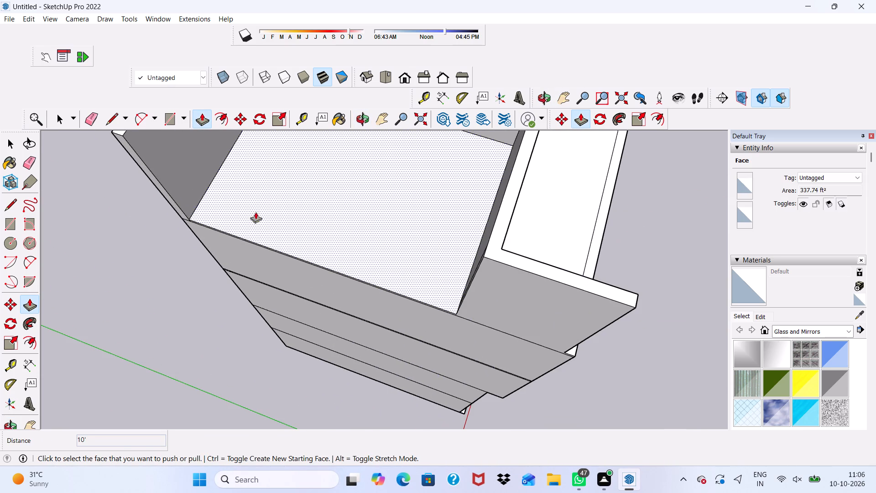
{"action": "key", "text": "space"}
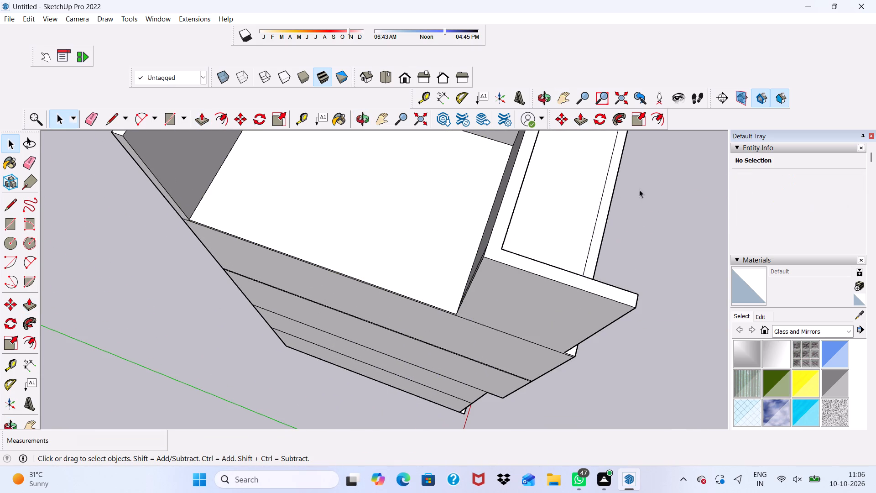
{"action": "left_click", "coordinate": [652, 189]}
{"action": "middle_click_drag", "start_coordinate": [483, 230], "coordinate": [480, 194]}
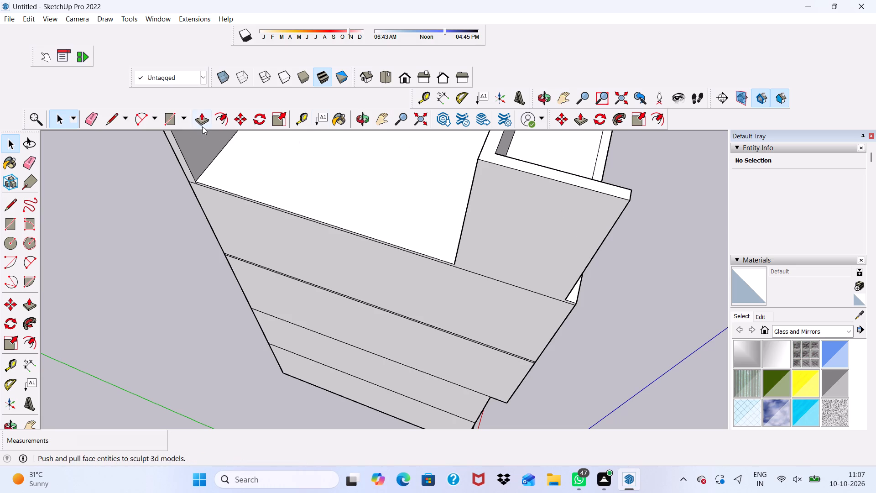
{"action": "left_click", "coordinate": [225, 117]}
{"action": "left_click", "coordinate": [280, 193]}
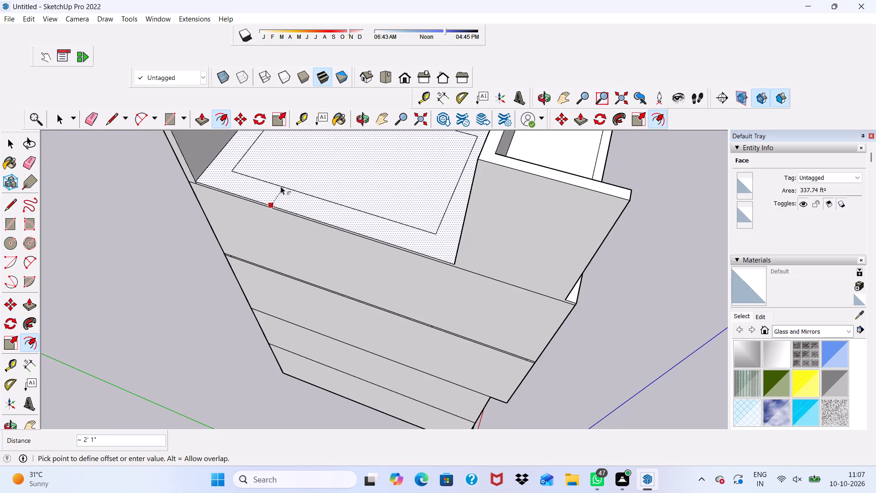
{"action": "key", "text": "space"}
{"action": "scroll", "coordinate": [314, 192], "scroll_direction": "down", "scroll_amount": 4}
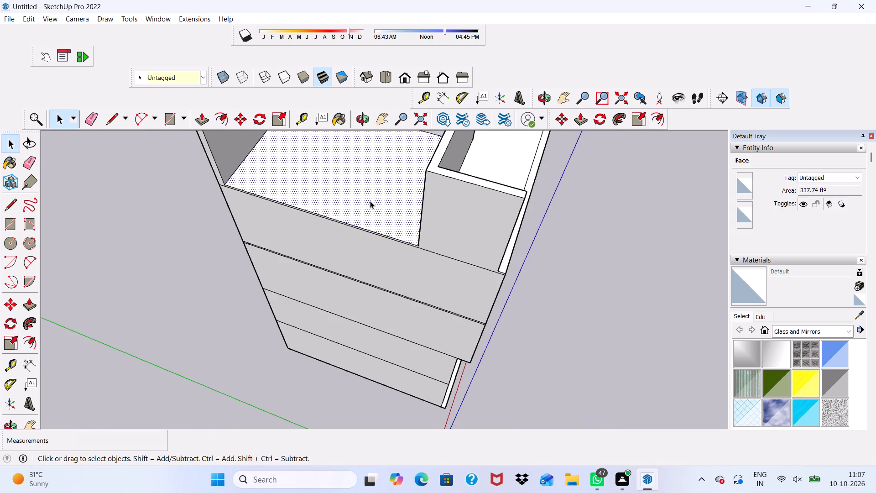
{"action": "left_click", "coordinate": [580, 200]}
Push/Pull the fifth-storey rear wall's end face beside the corner room about 21' 8" across the gap to the opposite side wall.
{"action": "middle_click_drag", "start_coordinate": [369, 196], "coordinate": [560, 214]}
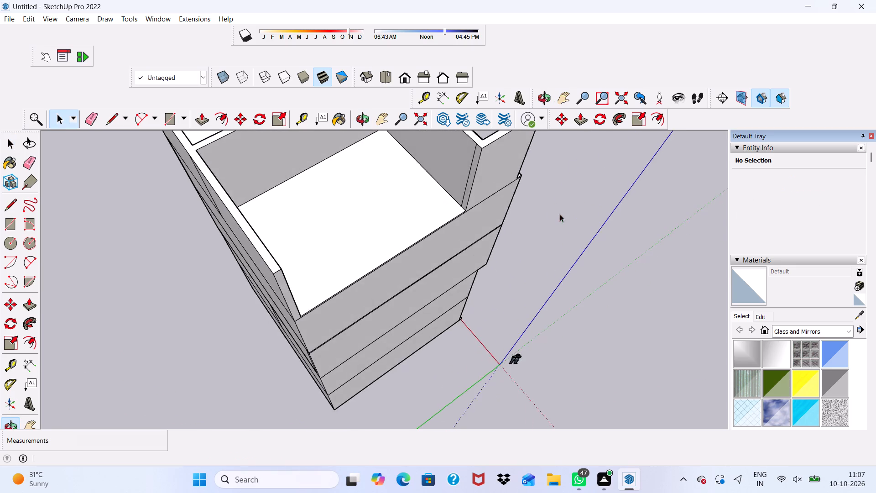
{"action": "scroll", "coordinate": [485, 175], "scroll_direction": "up", "scroll_amount": 8}
{"action": "left_click", "coordinate": [452, 194]}
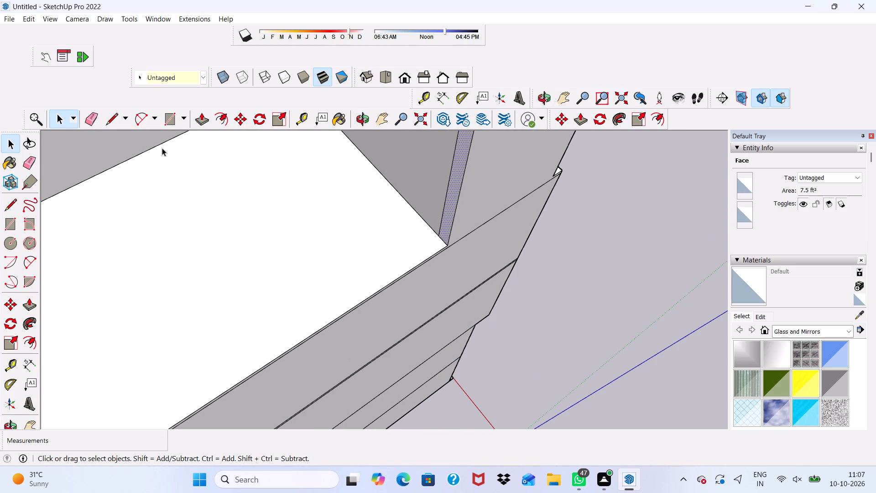
{"action": "left_click", "coordinate": [201, 117]}
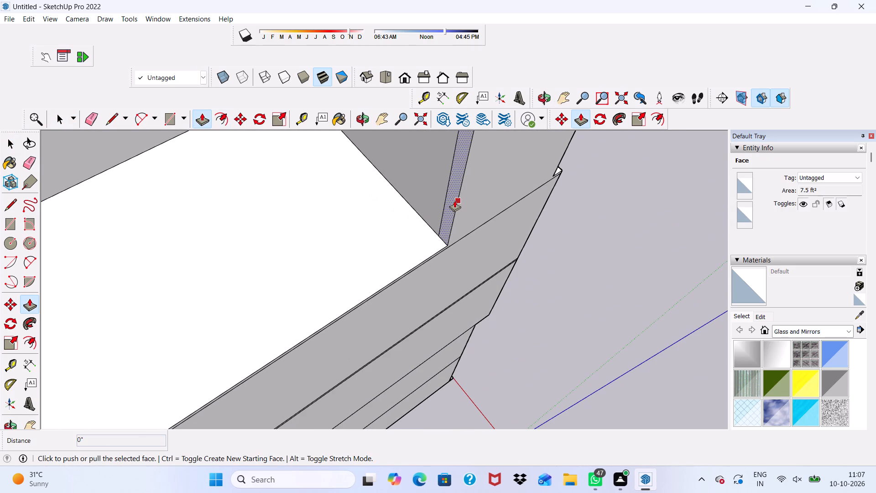
{"action": "left_click", "coordinate": [449, 200]}
{"action": "scroll", "coordinate": [400, 267], "scroll_direction": "down", "scroll_amount": 7}
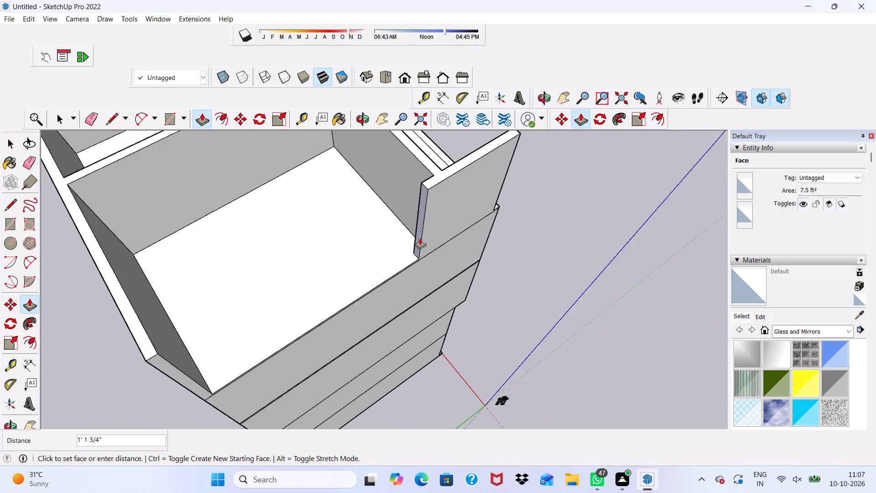
{"action": "scroll", "coordinate": [420, 238], "scroll_direction": "down", "scroll_amount": 1}
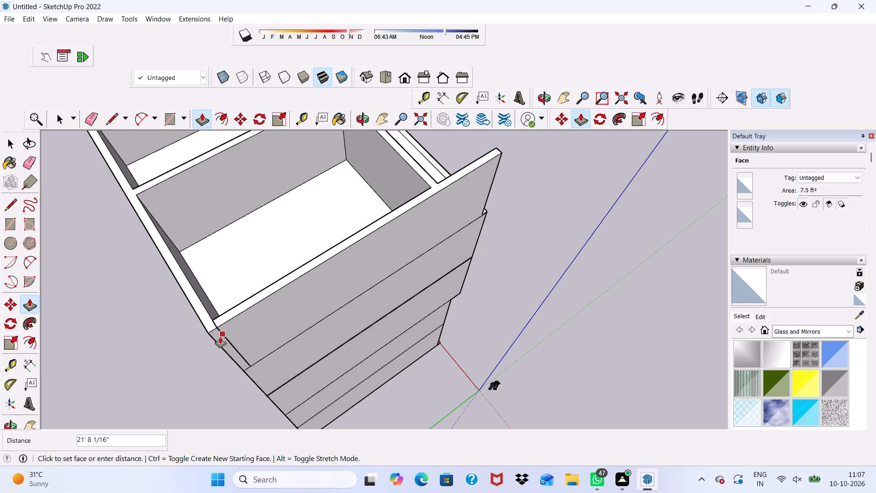
{"action": "left_click", "coordinate": [220, 336]}
{"action": "middle_click_drag", "start_coordinate": [220, 323], "coordinate": [224, 258]}
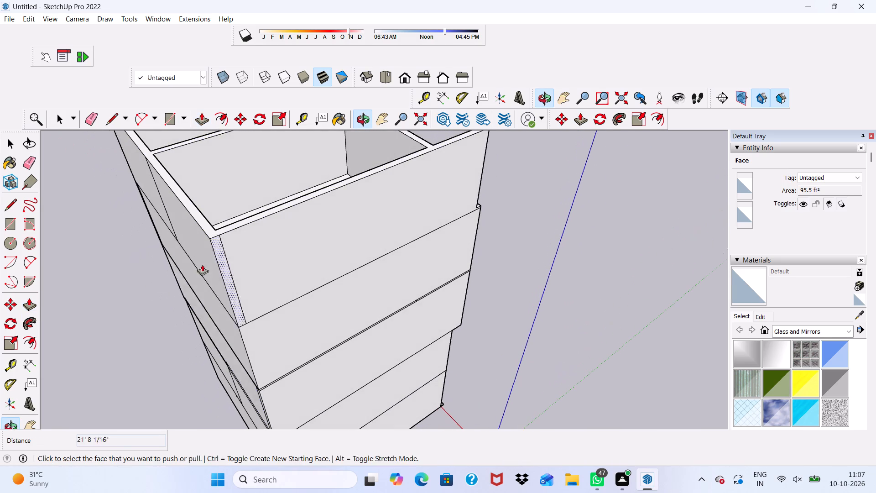
{"action": "left_click", "coordinate": [163, 276]}
Erase the vertical seam where the extended fifth-storey rear wall meets the side wall's end.
{"action": "key", "text": "space"}
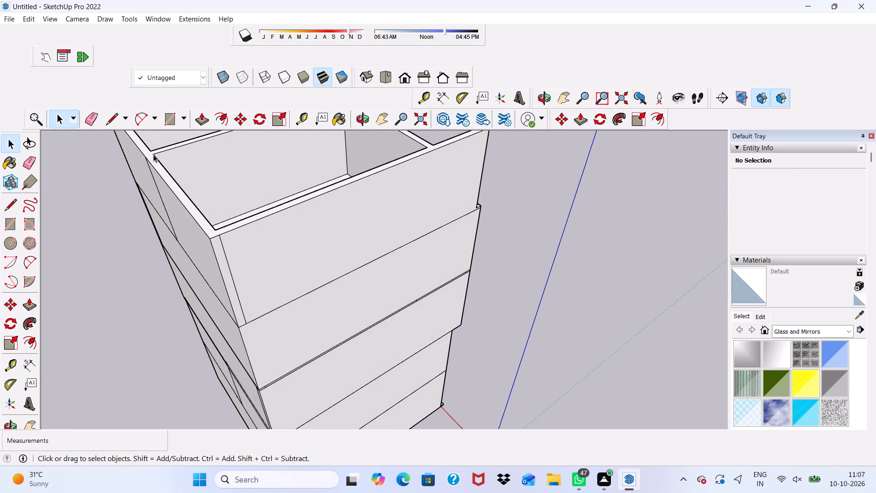
{"action": "double_click", "coordinate": [91, 117]}
{"action": "scroll", "coordinate": [251, 280], "scroll_direction": "up", "scroll_amount": 3}
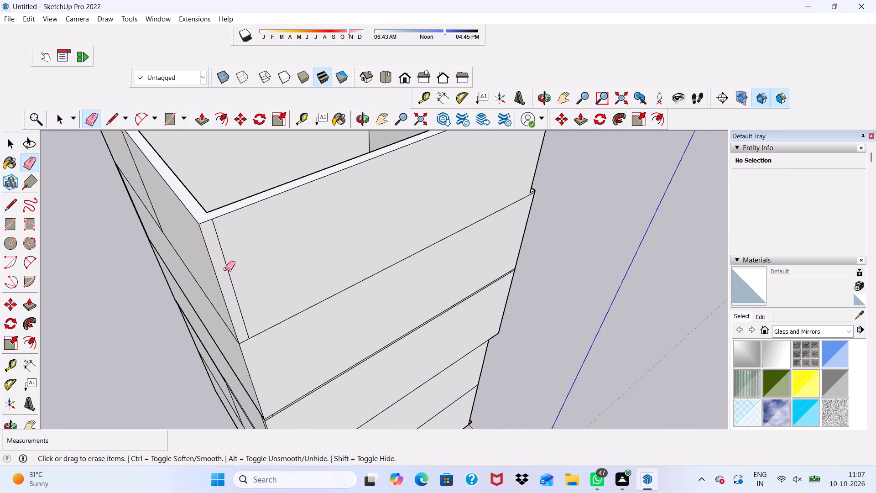
{"action": "left_click_drag", "start_coordinate": [225, 268], "coordinate": [241, 264]}
{"action": "scroll", "coordinate": [372, 273], "scroll_direction": "down", "scroll_amount": 4}
Erase the short leftover edge at the far end of the outer wall, along the fifth storey's base line.
{"action": "middle_click_drag", "start_coordinate": [401, 282], "coordinate": [200, 235]}
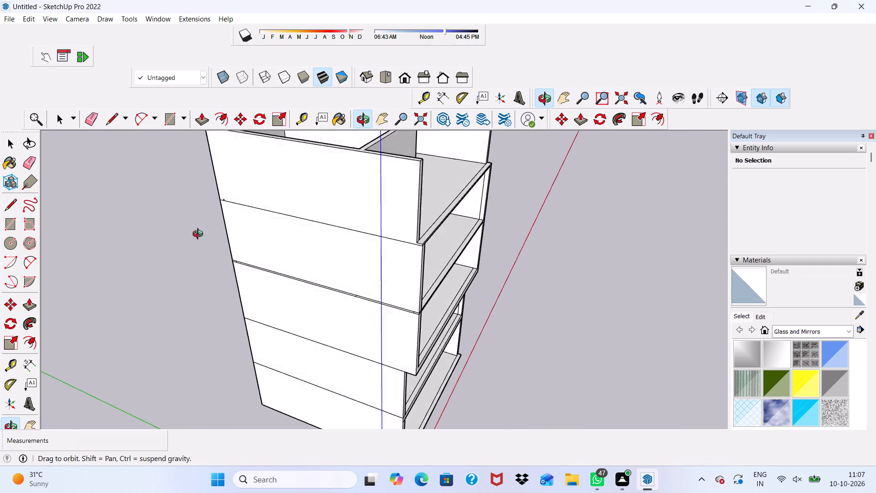
{"action": "middle_click_drag", "start_coordinate": [200, 235], "coordinate": [208, 218]}
{"action": "scroll", "coordinate": [218, 201], "scroll_direction": "up", "scroll_amount": 14}
{"action": "left_click_drag", "start_coordinate": [214, 192], "coordinate": [224, 193]}
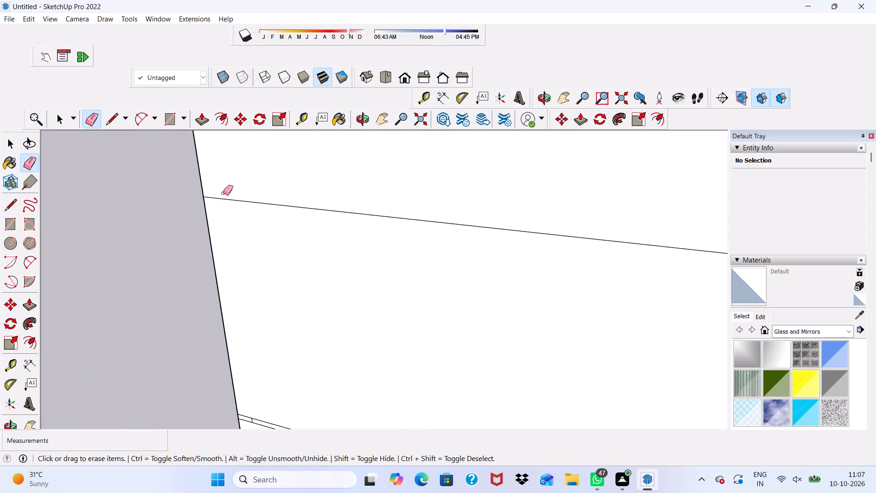
{"action": "scroll", "coordinate": [220, 200], "scroll_direction": "down", "scroll_amount": 18}
Examine the stacked storeys from the open front and from above, including the fifth storey's walls and corner room.
{"action": "middle_click_drag", "start_coordinate": [405, 281], "coordinate": [222, 178]}
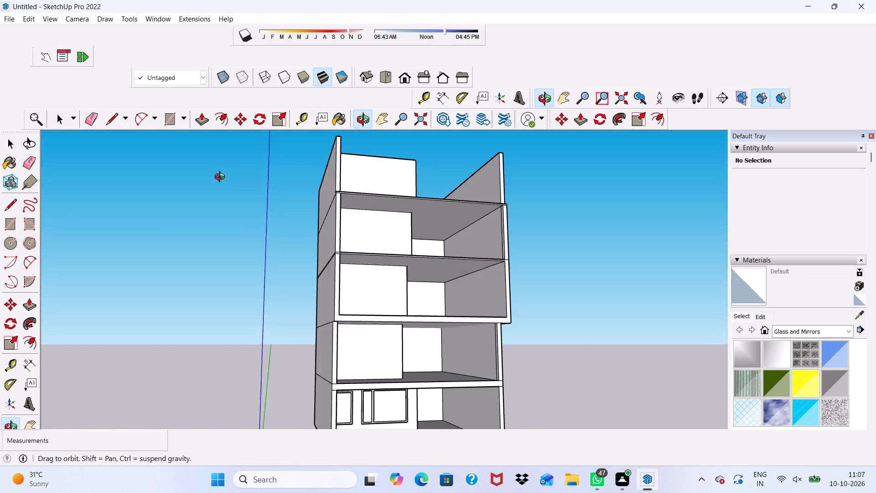
{"action": "middle_click_drag", "start_coordinate": [222, 178], "coordinate": [221, 247]}
{"action": "scroll", "coordinate": [271, 246], "scroll_direction": "up", "scroll_amount": 5}
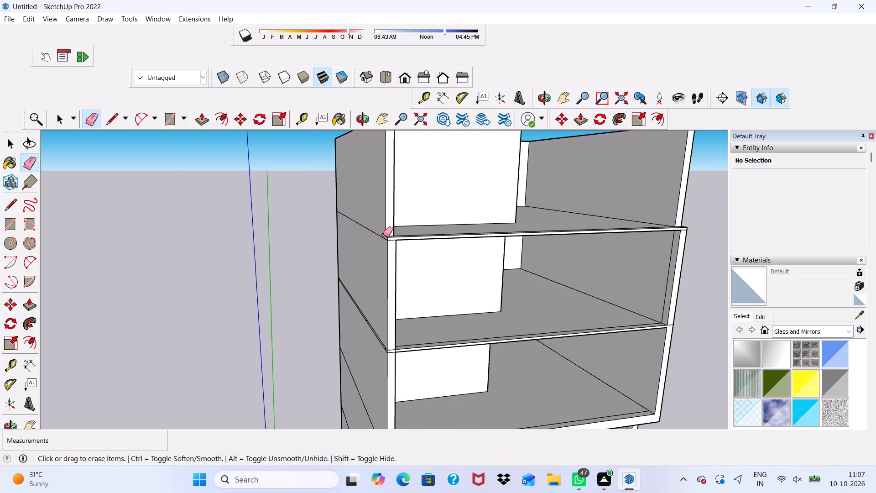
{"action": "scroll", "coordinate": [402, 230], "scroll_direction": "up", "scroll_amount": 9}
{"action": "key", "text": "space"}
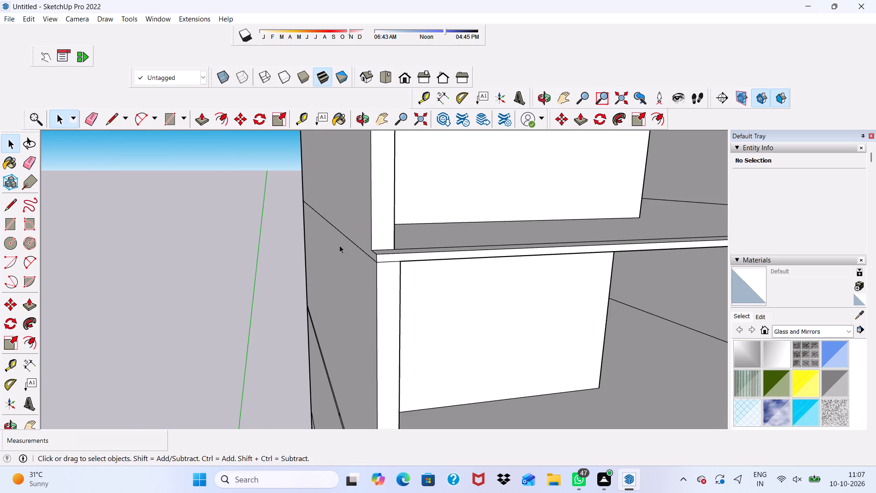
{"action": "scroll", "coordinate": [336, 241], "scroll_direction": "down", "scroll_amount": 6}
{"action": "scroll", "coordinate": [336, 241], "scroll_direction": "up", "scroll_amount": 1}
{"action": "scroll", "coordinate": [335, 241], "scroll_direction": "down", "scroll_amount": 9}
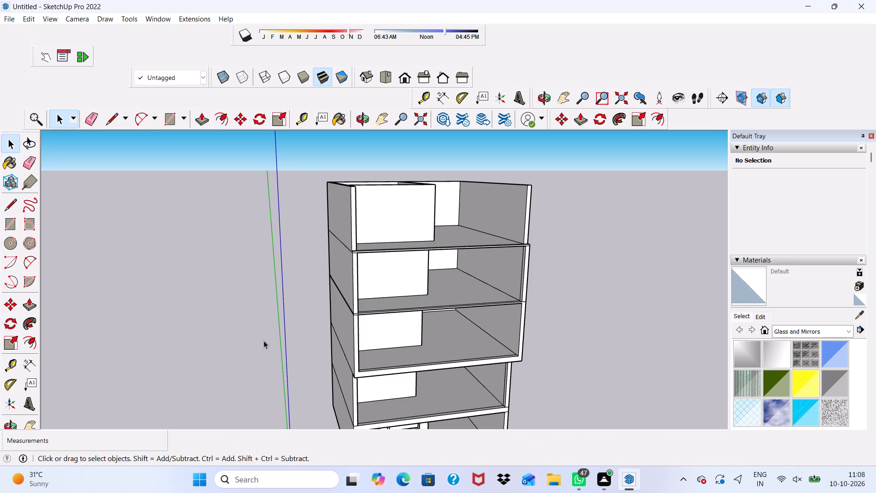
{"action": "scroll", "coordinate": [495, 309], "scroll_direction": "down", "scroll_amount": 5}
{"action": "scroll", "coordinate": [485, 203], "scroll_direction": "up", "scroll_amount": 1}
{"action": "scroll", "coordinate": [490, 213], "scroll_direction": "down", "scroll_amount": 1}
{"action": "middle_click_drag", "start_coordinate": [508, 344], "coordinate": [457, 231]}
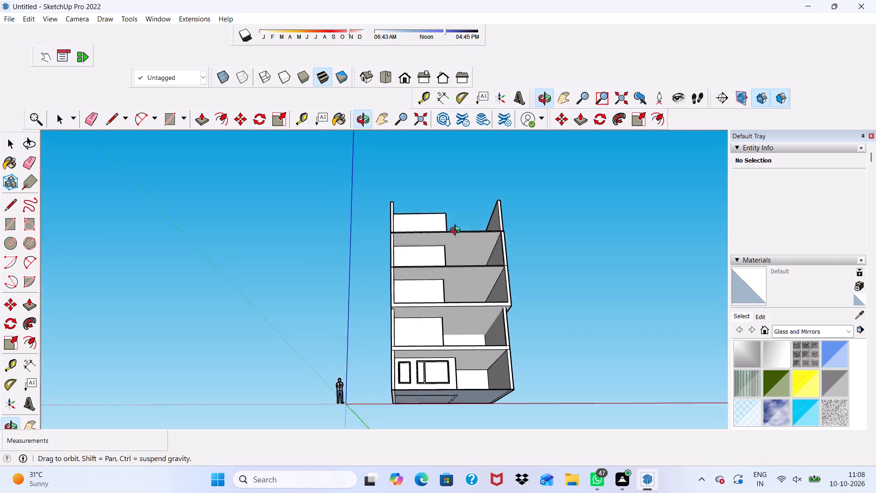
{"action": "middle_click_drag", "start_coordinate": [457, 231], "coordinate": [452, 271]}
{"action": "scroll", "coordinate": [452, 269], "scroll_direction": "down", "scroll_amount": 5}
{"action": "middle_click_drag", "start_coordinate": [451, 250], "coordinate": [405, 379]}
{"action": "scroll", "coordinate": [406, 373], "scroll_direction": "down", "scroll_amount": 1}
{"action": "scroll", "coordinate": [458, 269], "scroll_direction": "up", "scroll_amount": 4}
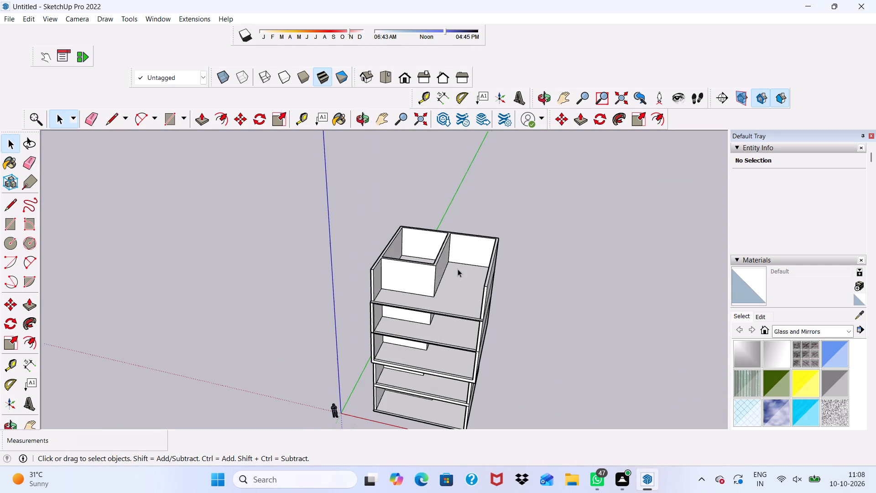
{"action": "scroll", "coordinate": [458, 269], "scroll_direction": "up", "scroll_amount": 1}
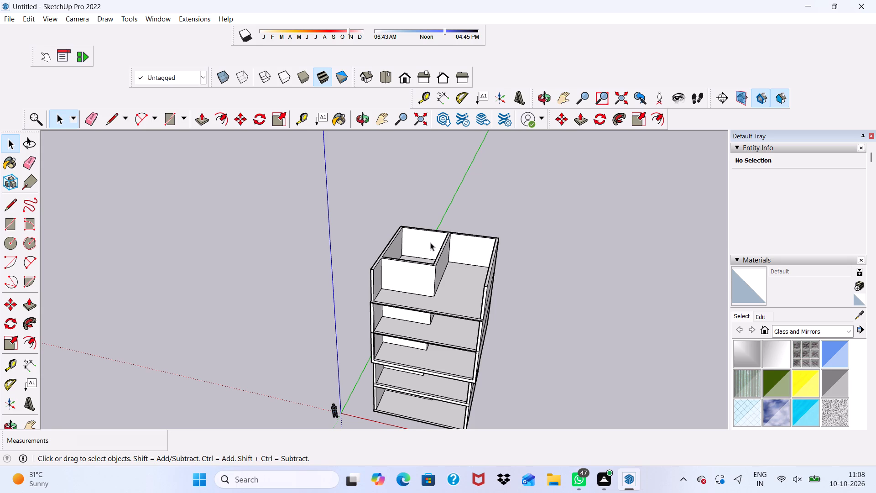
Draw a rectangle about 31' by 30' 3" over the fifth storey's wall tops, from the corner room's outer rear corner to the opposite front corner.
{"action": "left_click", "coordinate": [174, 115]}
{"action": "scroll", "coordinate": [378, 221], "scroll_direction": "up", "scroll_amount": 17}
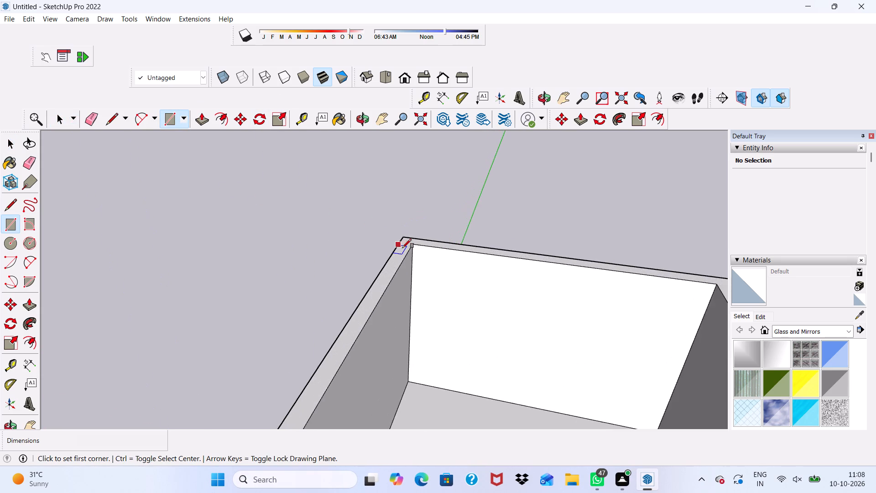
{"action": "scroll", "coordinate": [402, 248], "scroll_direction": "up", "scroll_amount": 6}
{"action": "left_click", "coordinate": [403, 238]}
{"action": "scroll", "coordinate": [403, 238], "scroll_direction": "down", "scroll_amount": 10}
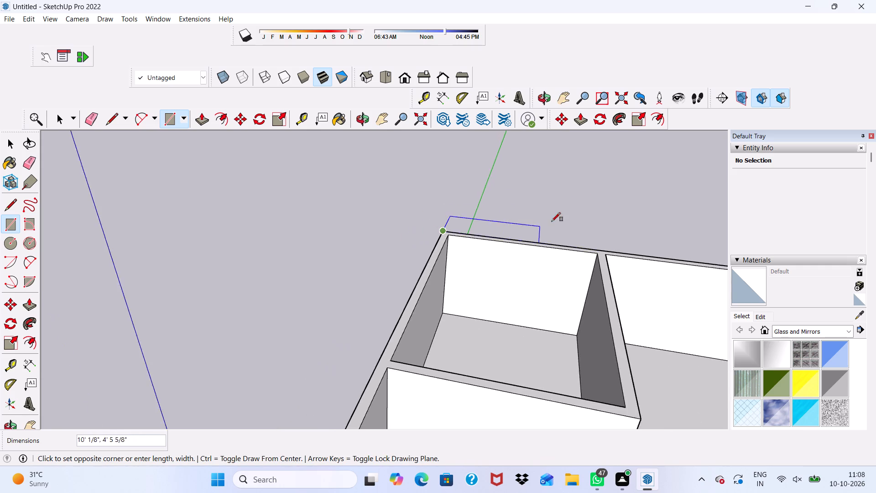
{"action": "scroll", "coordinate": [552, 221], "scroll_direction": "down", "scroll_amount": 16}
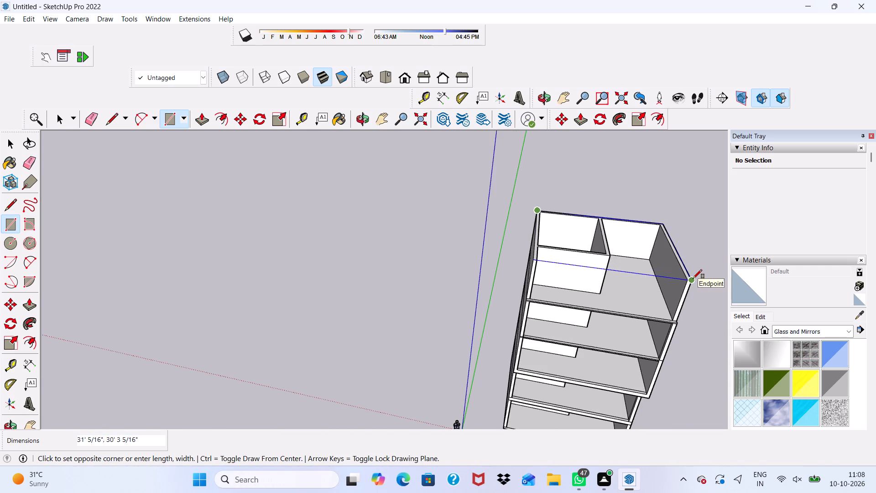
{"action": "left_click", "coordinate": [693, 278]}
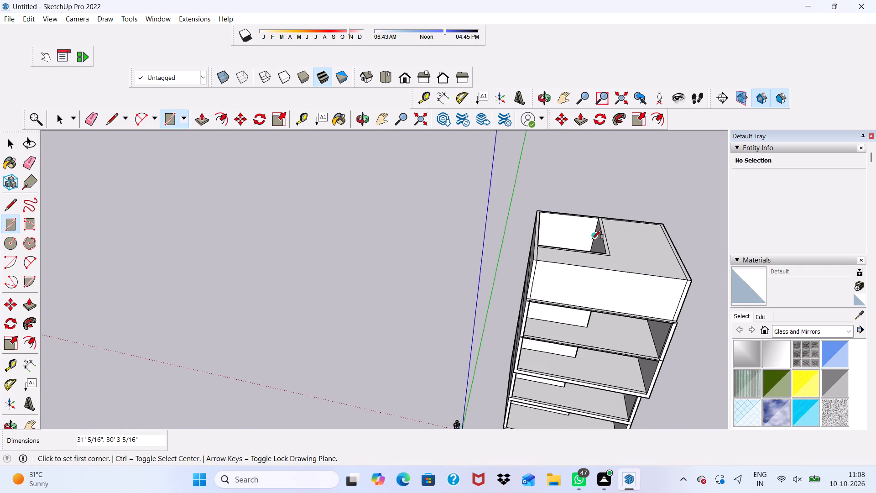
Delete the face closing the fifth storey's open front below the new roof face.
{"action": "key", "text": "space"}
{"action": "scroll", "coordinate": [592, 239], "scroll_direction": "up", "scroll_amount": 1}
{"action": "left_click", "coordinate": [577, 288]}
{"action": "key", "text": "Delete"}
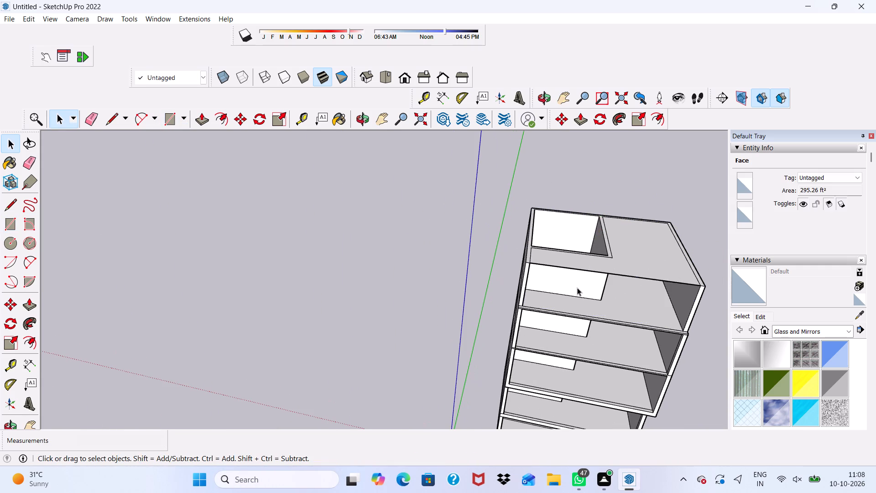
Push/Pull the L-shaped roof face around the corner room up 1' to form the roof slab.
{"action": "scroll", "coordinate": [596, 242], "scroll_direction": "down", "scroll_amount": 1}
{"action": "middle_click_drag", "start_coordinate": [596, 242], "coordinate": [490, 297]}
{"action": "left_click", "coordinate": [514, 359]}
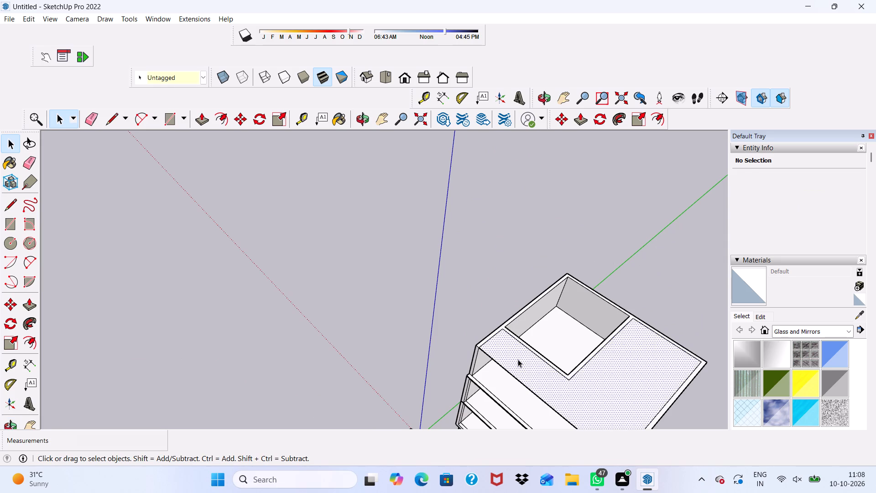
{"action": "left_click", "coordinate": [195, 121]}
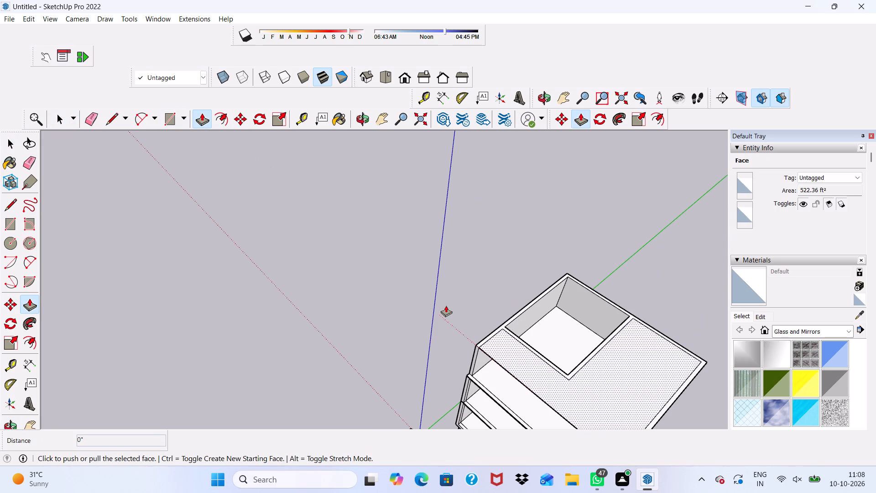
{"action": "left_click", "coordinate": [537, 370]}
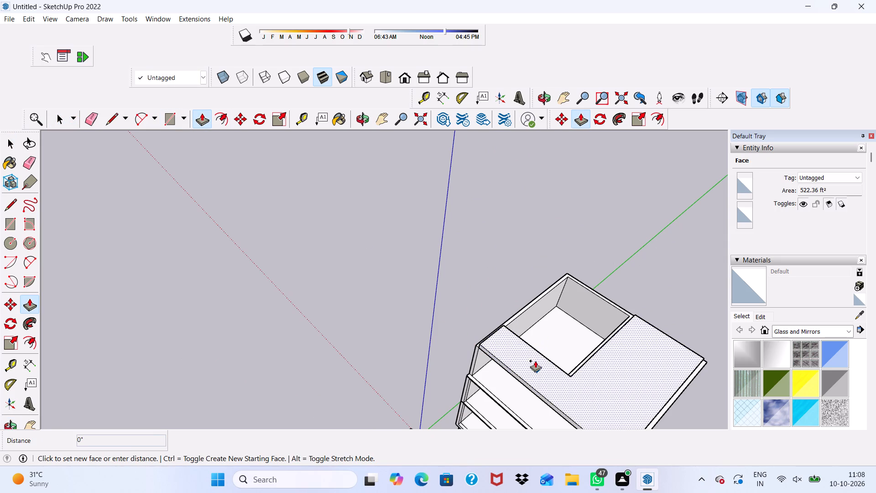
{"action": "key", "text": "3"}
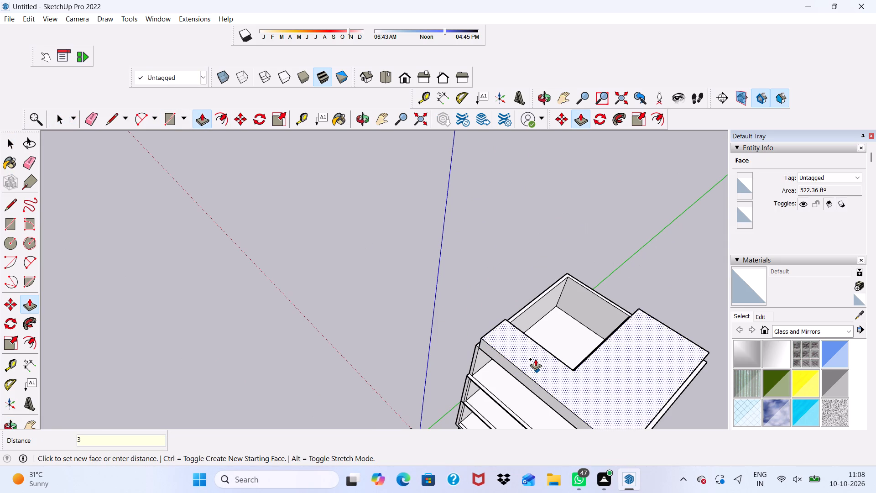
{"action": "key", "text": "BackSpace"}
{"action": "type", "text": "1'"}
{"action": "key", "text": "Return"}
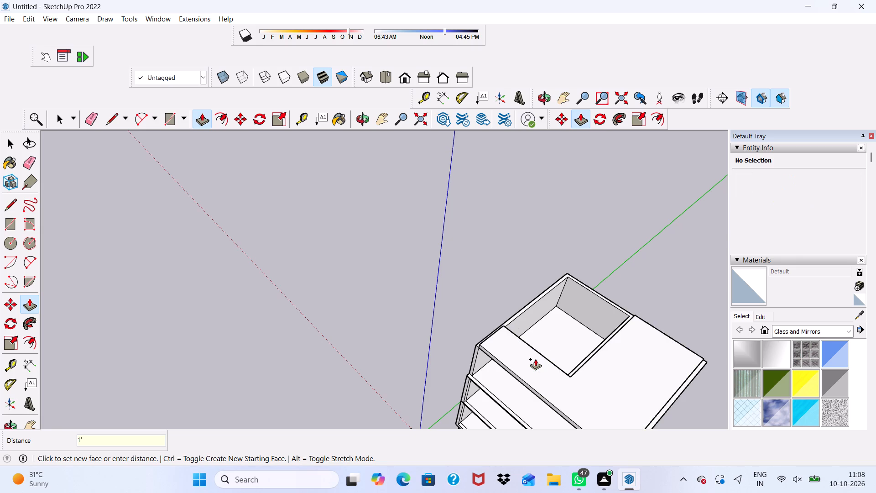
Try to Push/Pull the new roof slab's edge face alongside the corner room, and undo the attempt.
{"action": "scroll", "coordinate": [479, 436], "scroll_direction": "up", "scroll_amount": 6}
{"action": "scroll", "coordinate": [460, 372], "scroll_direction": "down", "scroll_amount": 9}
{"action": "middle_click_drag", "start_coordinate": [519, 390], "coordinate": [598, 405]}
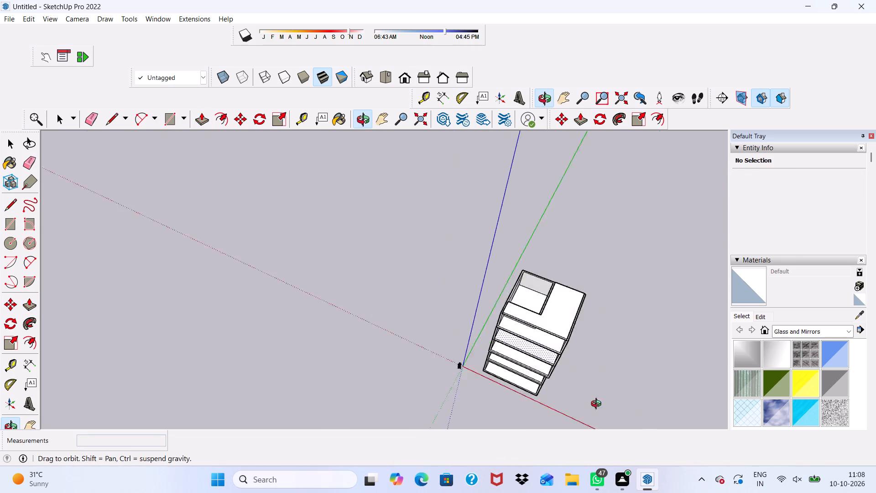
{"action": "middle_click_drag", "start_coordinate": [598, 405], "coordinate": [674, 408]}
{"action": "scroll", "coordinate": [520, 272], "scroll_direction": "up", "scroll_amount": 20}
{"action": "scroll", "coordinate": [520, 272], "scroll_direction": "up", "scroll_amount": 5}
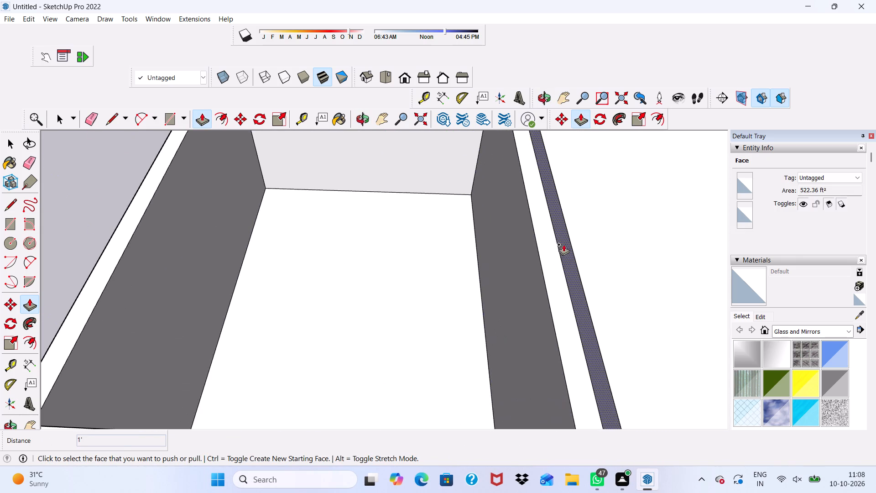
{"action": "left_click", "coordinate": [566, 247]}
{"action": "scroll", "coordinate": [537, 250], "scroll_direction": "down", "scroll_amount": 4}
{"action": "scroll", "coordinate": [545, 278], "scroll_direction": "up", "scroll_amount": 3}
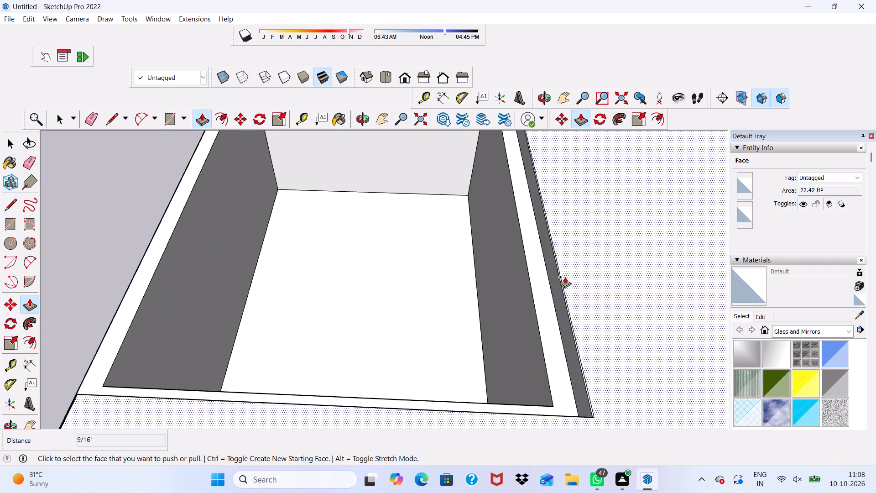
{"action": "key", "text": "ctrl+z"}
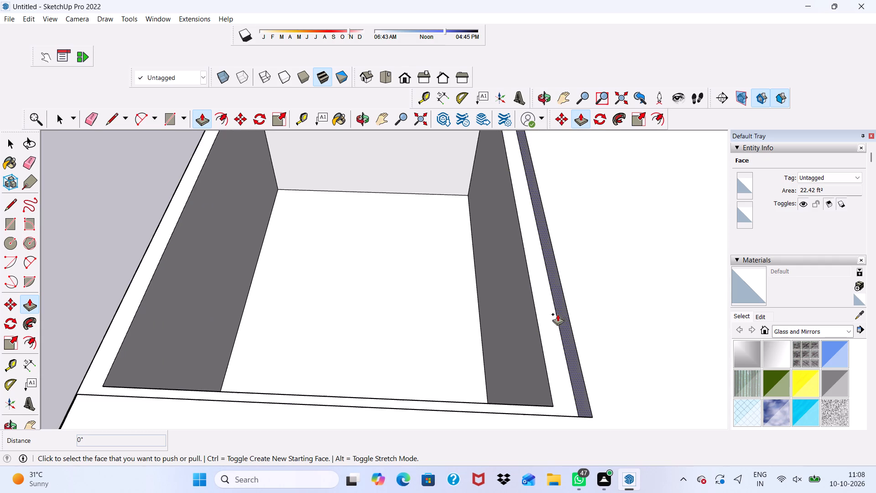
Push/Pull the roof slab's edge face about 16' 4" across the corner room to the outer wall's face.
{"action": "left_click", "coordinate": [564, 314]}
{"action": "scroll", "coordinate": [410, 312], "scroll_direction": "down", "scroll_amount": 3}
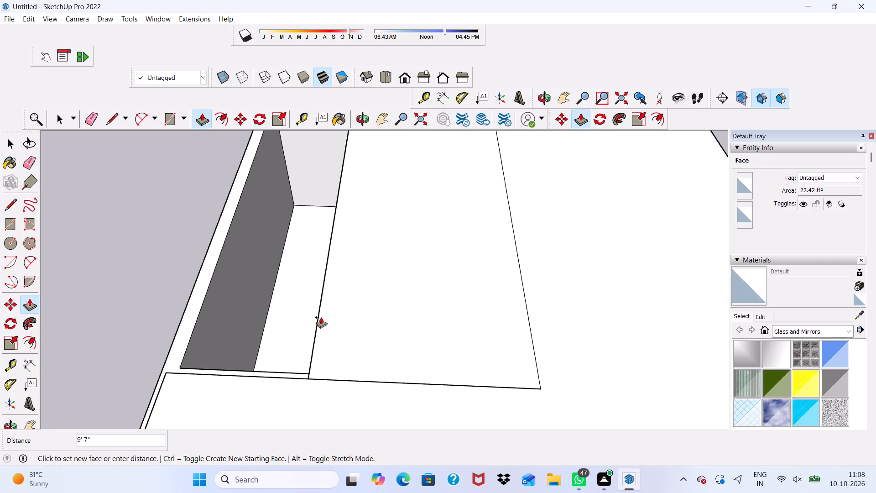
{"action": "scroll", "coordinate": [179, 331], "scroll_direction": "down", "scroll_amount": 1}
{"action": "middle_click_drag", "start_coordinate": [179, 333], "coordinate": [471, 286]}
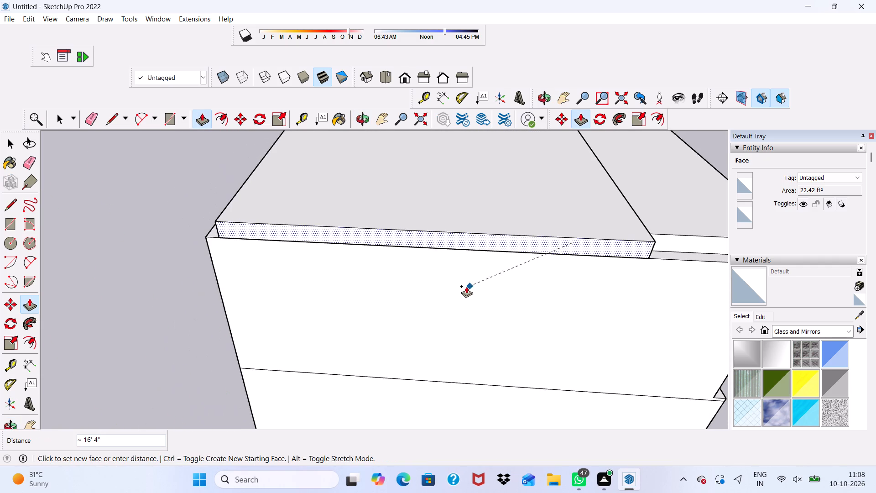
{"action": "left_click", "coordinate": [454, 288]}
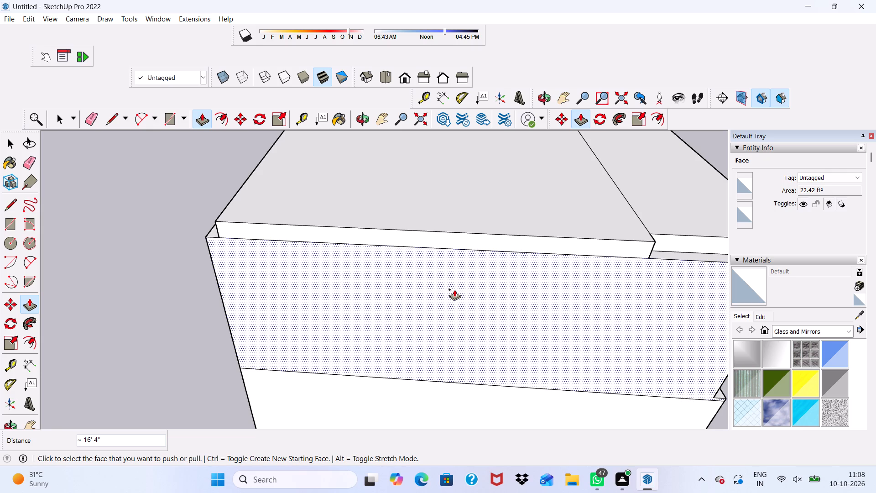
Push/Pull the short recessed edge face of the roof slab beside the corner room out 9" to the outer wall's face.
{"action": "scroll", "coordinate": [456, 293], "scroll_direction": "down", "scroll_amount": 4}
{"action": "scroll", "coordinate": [623, 260], "scroll_direction": "up", "scroll_amount": 7}
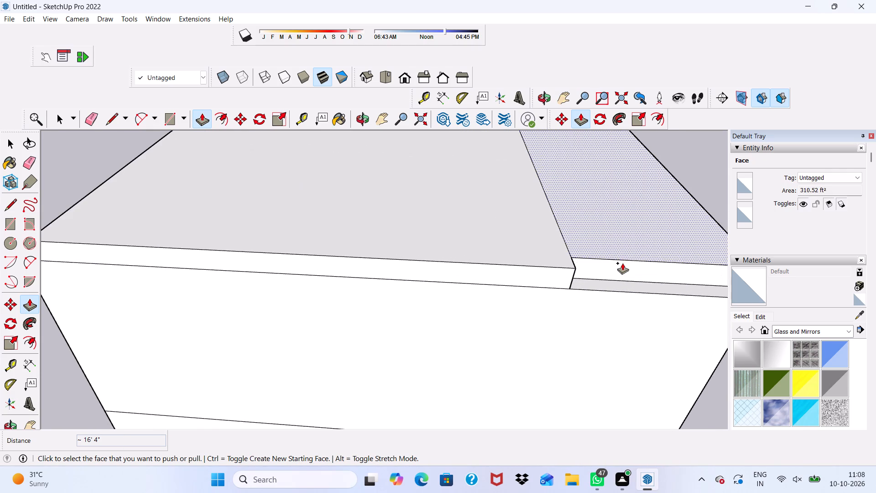
{"action": "left_click", "coordinate": [621, 266]}
{"action": "left_click", "coordinate": [542, 289]}
Push/Pull both roof slab edge faces along the adjoining side, over the corner room and beside it, out 9" to the wall face.
{"action": "scroll", "coordinate": [544, 281], "scroll_direction": "down", "scroll_amount": 1}
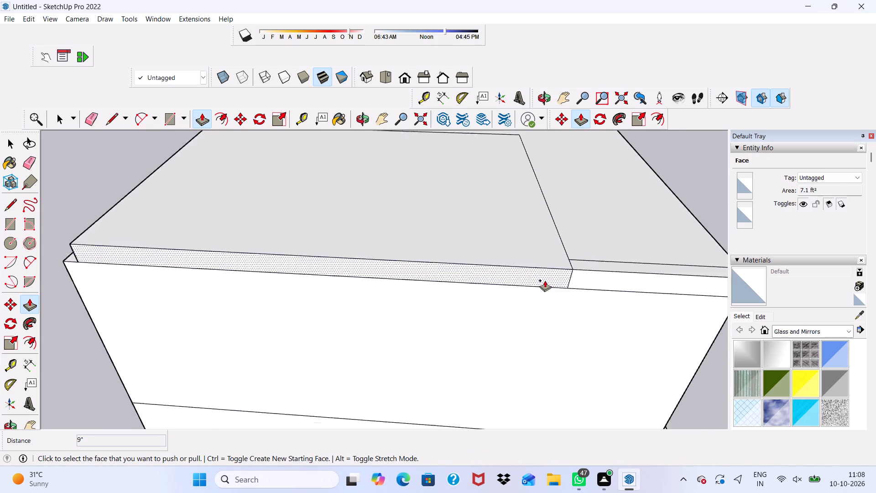
{"action": "scroll", "coordinate": [545, 280], "scroll_direction": "down", "scroll_amount": 4}
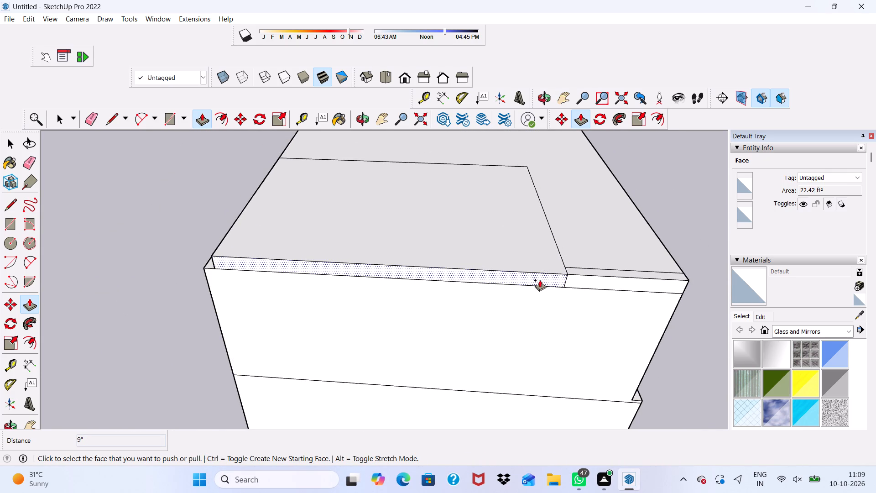
{"action": "scroll", "coordinate": [531, 275], "scroll_direction": "down", "scroll_amount": 5}
{"action": "middle_click_drag", "start_coordinate": [537, 282], "coordinate": [705, 263]}
{"action": "scroll", "coordinate": [426, 240], "scroll_direction": "up", "scroll_amount": 4}
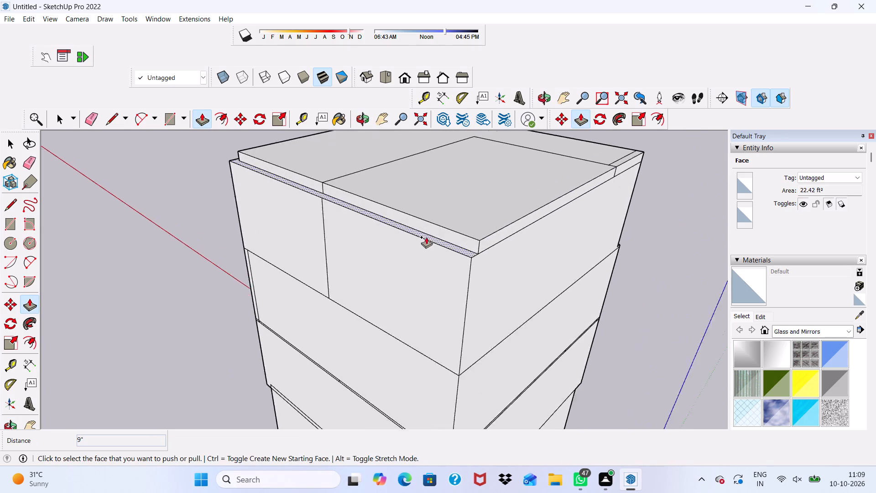
{"action": "scroll", "coordinate": [426, 237], "scroll_direction": "up", "scroll_amount": 4}
{"action": "double_click", "coordinate": [450, 232]}
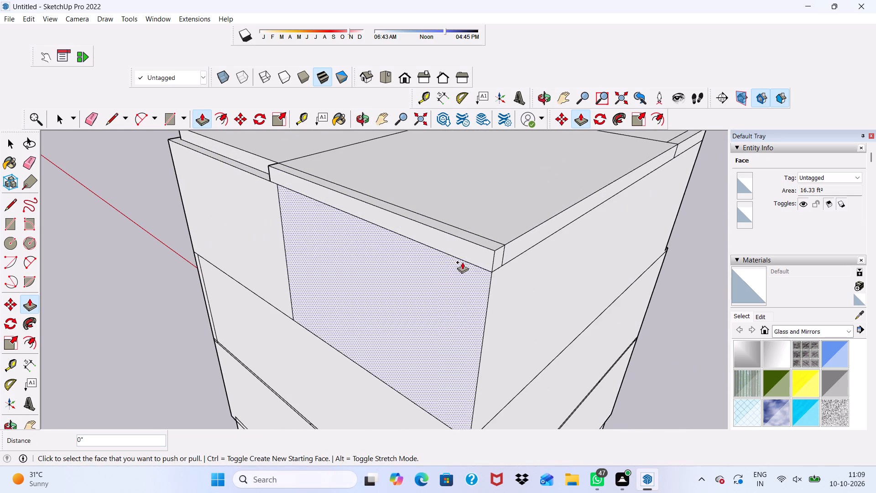
{"action": "scroll", "coordinate": [244, 154], "scroll_direction": "up", "scroll_amount": 4}
{"action": "left_click", "coordinate": [247, 157]}
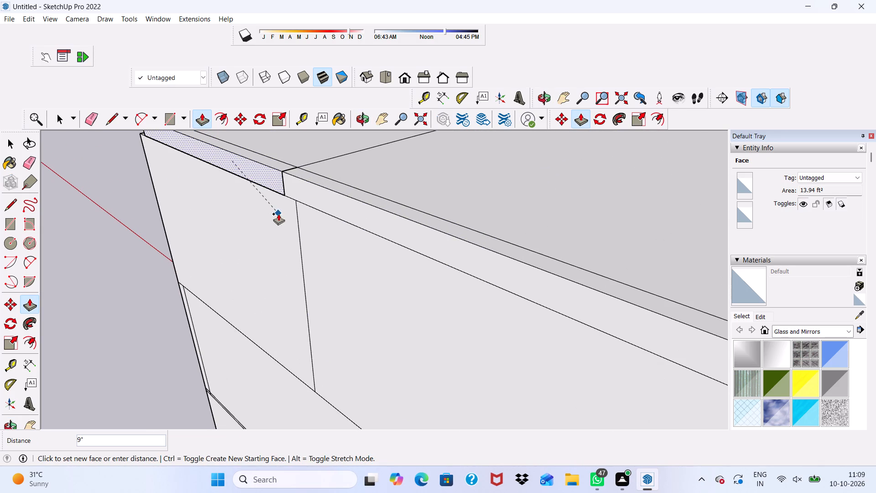
{"action": "left_click", "coordinate": [278, 214]}
Push/Pull the slab's remaining long recessed edge face out 9" to the wall, and extend its end face 9" to fill the corner notch.
{"action": "scroll", "coordinate": [298, 225], "scroll_direction": "down", "scroll_amount": 11}
{"action": "middle_click_drag", "start_coordinate": [365, 240], "coordinate": [619, 256]}
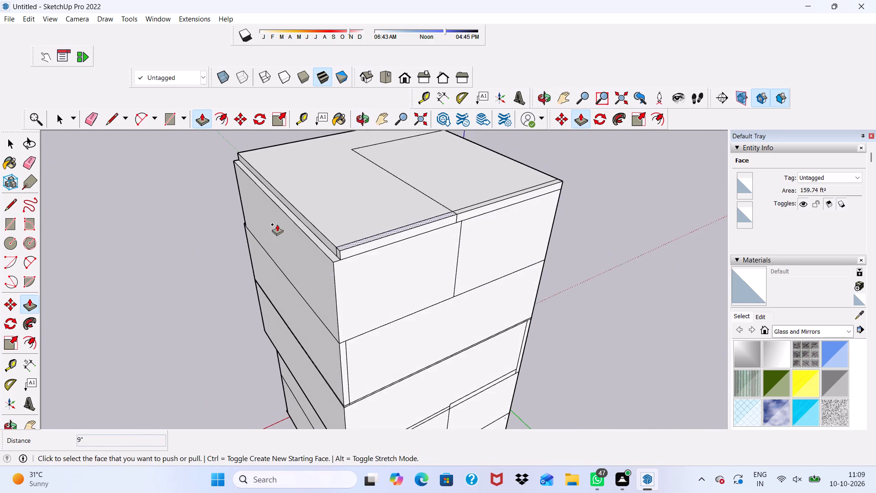
{"action": "scroll", "coordinate": [253, 221], "scroll_direction": "up", "scroll_amount": 4}
{"action": "left_click", "coordinate": [333, 216]}
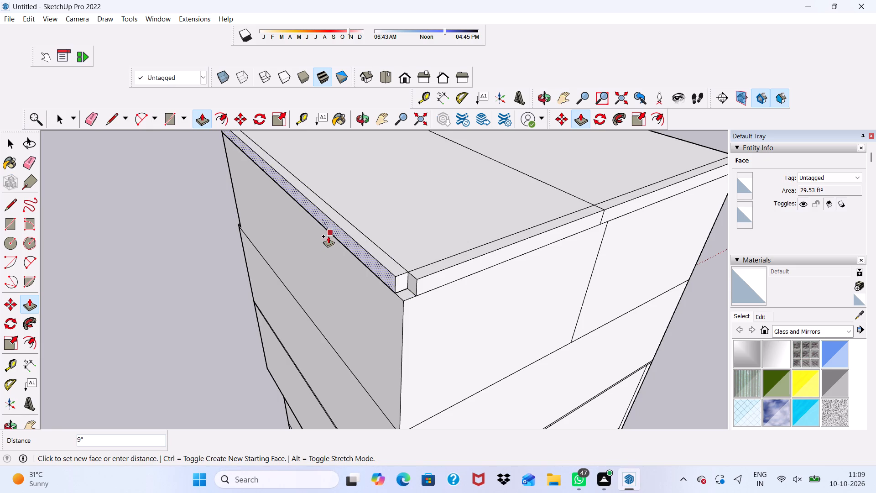
{"action": "left_click", "coordinate": [329, 241]}
{"action": "scroll", "coordinate": [393, 278], "scroll_direction": "up", "scroll_amount": 3}
{"action": "left_click", "coordinate": [402, 282]}
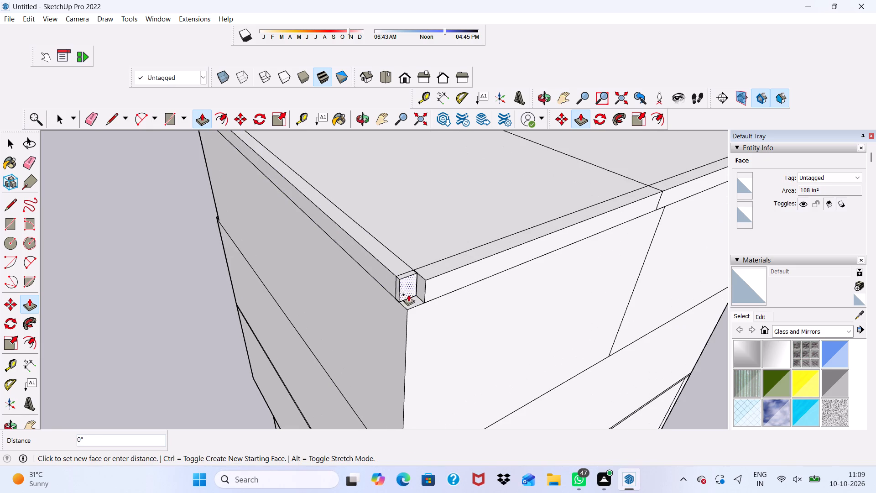
{"action": "left_click", "coordinate": [475, 288]}
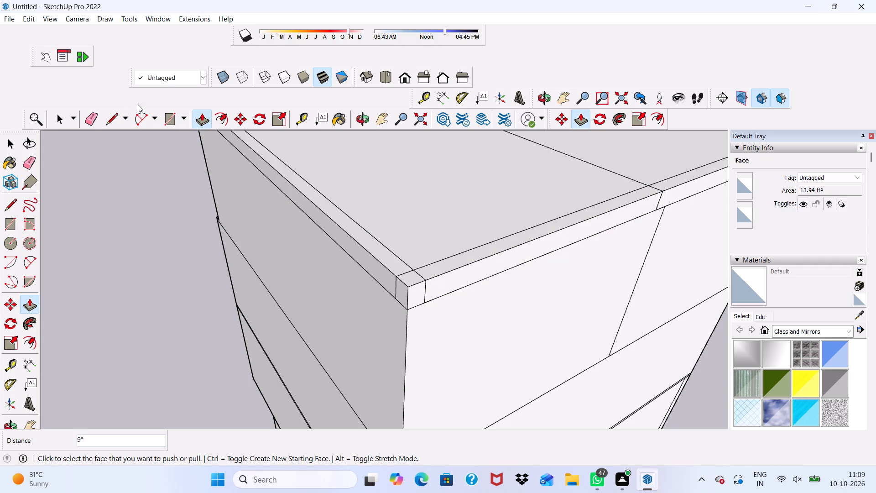
Activate the Eraser tool.
{"action": "left_click", "coordinate": [94, 115]}
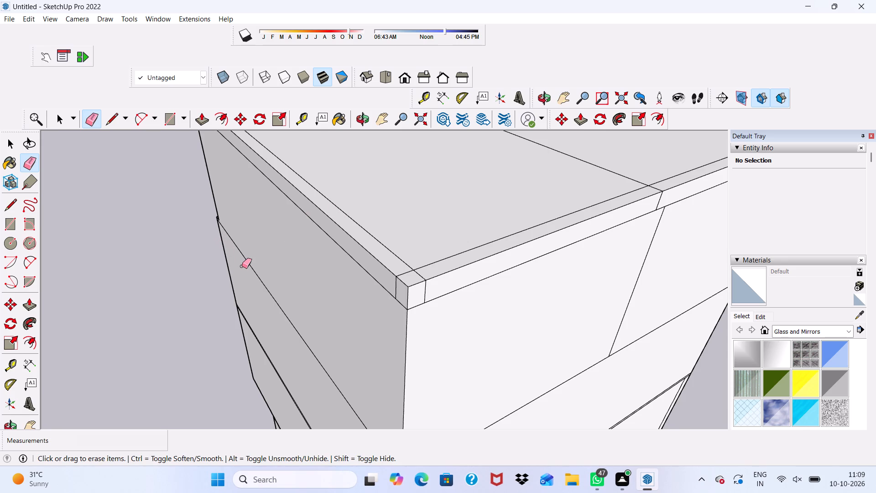
Erase the leftover seam lines around the front corner of the roof slab, on its top and edge faces.
{"action": "scroll", "coordinate": [255, 286], "scroll_direction": "down", "scroll_amount": 5}
{"action": "scroll", "coordinate": [308, 251], "scroll_direction": "up", "scroll_amount": 5}
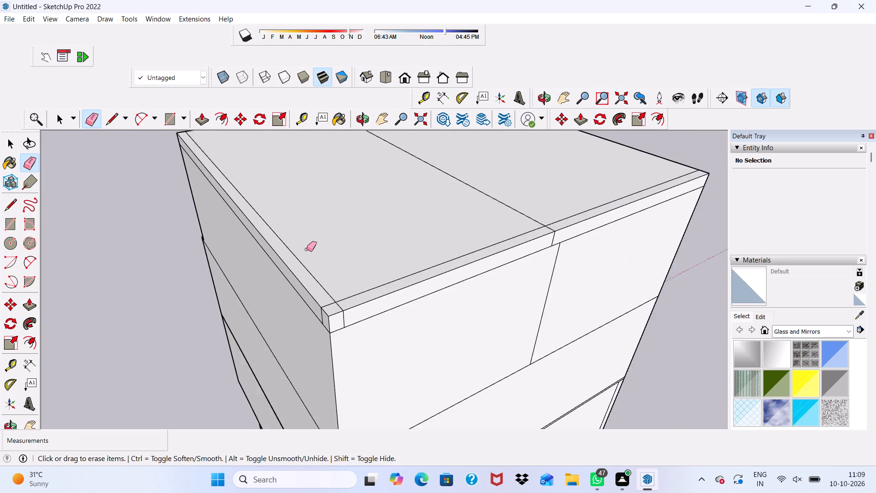
{"action": "scroll", "coordinate": [307, 249], "scroll_direction": "up", "scroll_amount": 6}
{"action": "scroll", "coordinate": [308, 278], "scroll_direction": "down", "scroll_amount": 6}
{"action": "scroll", "coordinate": [344, 323], "scroll_direction": "up", "scroll_amount": 6}
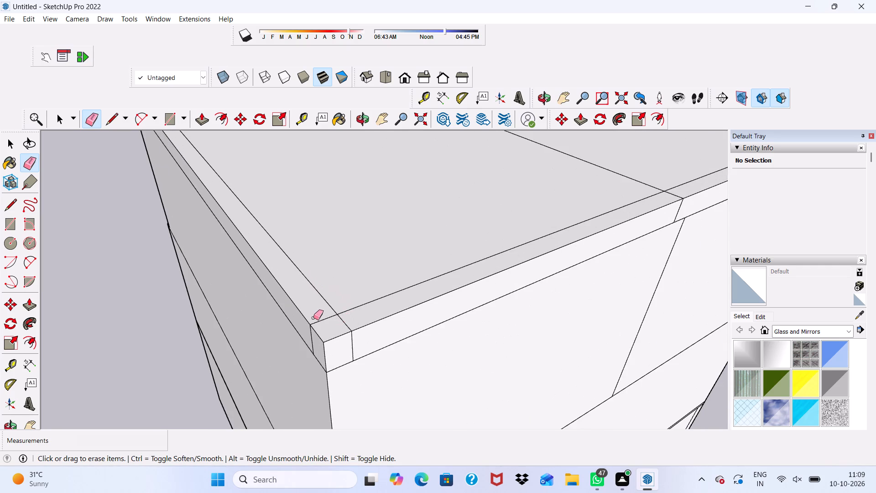
{"action": "left_click_drag", "start_coordinate": [317, 318], "coordinate": [330, 329]}
{"action": "left_click_drag", "start_coordinate": [342, 320], "coordinate": [347, 320]}
{"action": "left_click_drag", "start_coordinate": [351, 345], "coordinate": [362, 347]}
{"action": "scroll", "coordinate": [279, 347], "scroll_direction": "up", "scroll_amount": 8}
{"action": "left_click", "coordinate": [326, 331]}
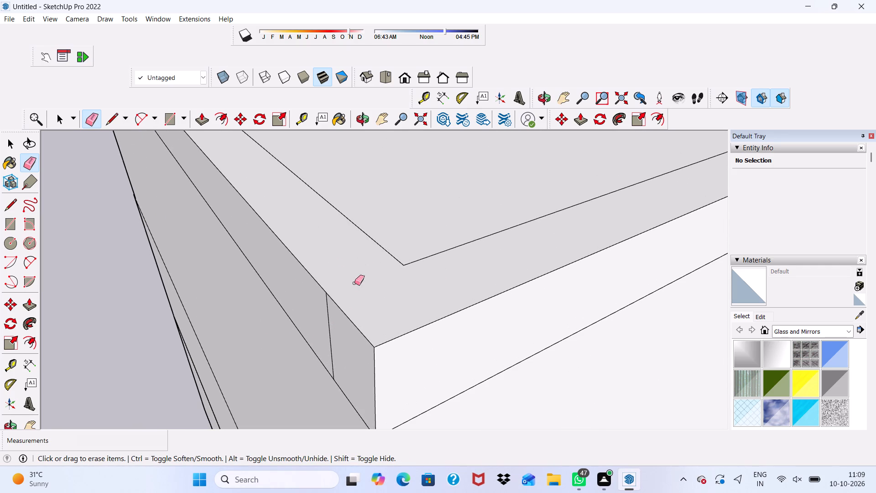
{"action": "left_click_drag", "start_coordinate": [326, 321], "coordinate": [335, 326]}
{"action": "left_click_drag", "start_coordinate": [412, 257], "coordinate": [413, 269]}
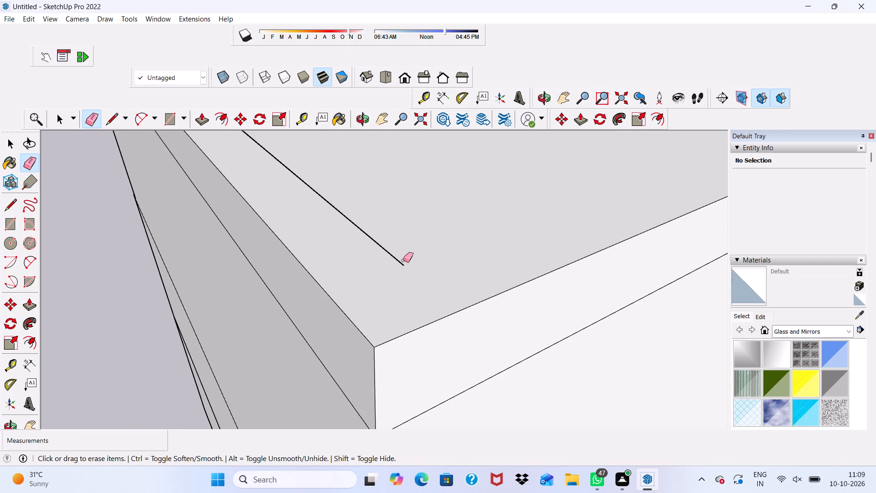
{"action": "left_click_drag", "start_coordinate": [400, 255], "coordinate": [385, 254]}
Erase the leftover dividing and rim lines around the middle of the roof slab's front edge, including the short seam on its edge face.
{"action": "scroll", "coordinate": [383, 254], "scroll_direction": "down", "scroll_amount": 20}
{"action": "scroll", "coordinate": [383, 254], "scroll_direction": "down", "scroll_amount": 4}
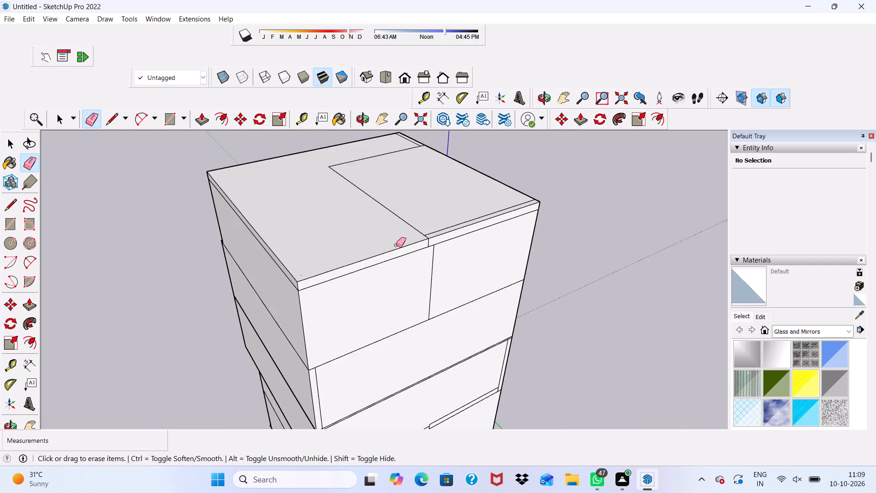
{"action": "scroll", "coordinate": [396, 231], "scroll_direction": "up", "scroll_amount": 5}
{"action": "left_click", "coordinate": [416, 255]}
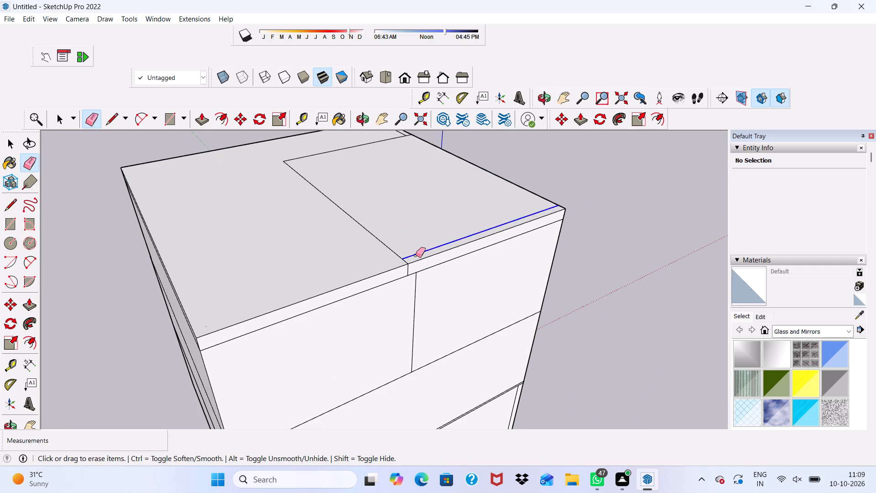
{"action": "left_click_drag", "start_coordinate": [403, 253], "coordinate": [395, 257]}
{"action": "scroll", "coordinate": [411, 273], "scroll_direction": "up", "scroll_amount": 5}
{"action": "left_click_drag", "start_coordinate": [403, 271], "coordinate": [398, 274]}
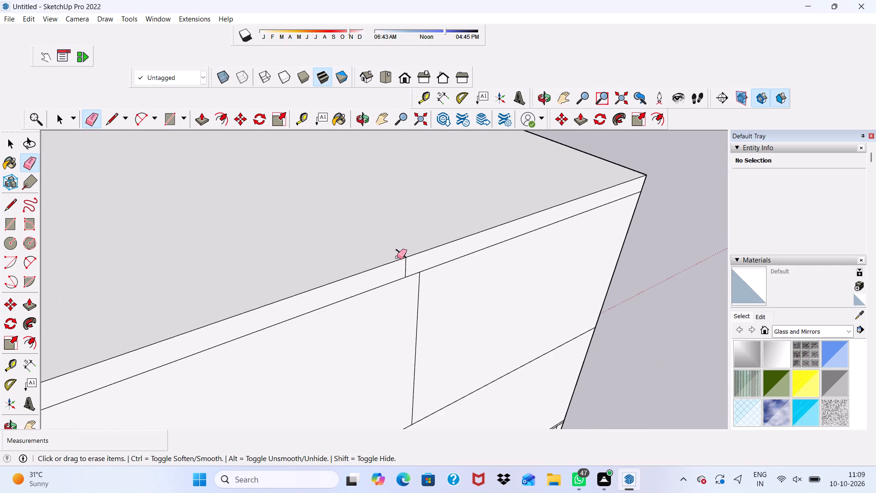
{"action": "scroll", "coordinate": [397, 257], "scroll_direction": "up", "scroll_amount": 3}
{"action": "left_click_drag", "start_coordinate": [397, 256], "coordinate": [408, 249]}
{"action": "left_click_drag", "start_coordinate": [412, 278], "coordinate": [402, 278]}
{"action": "scroll", "coordinate": [391, 271], "scroll_direction": "down", "scroll_amount": 6}
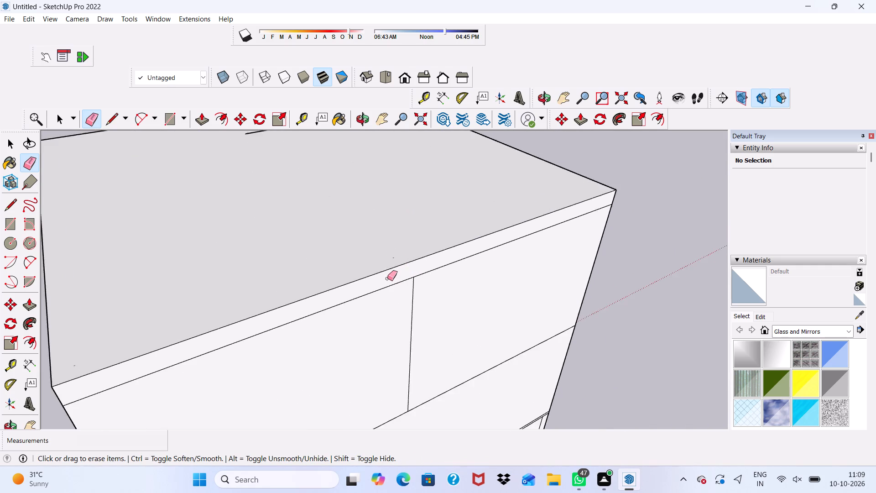
{"action": "scroll", "coordinate": [389, 263], "scroll_direction": "up", "scroll_amount": 1}
{"action": "left_click_drag", "start_coordinate": [389, 263], "coordinate": [376, 261]}
{"action": "scroll", "coordinate": [426, 262], "scroll_direction": "down", "scroll_amount": 11}
Erase the remaining stray lines on the roof top near its back corner.
{"action": "scroll", "coordinate": [350, 217], "scroll_direction": "up", "scroll_amount": 3}
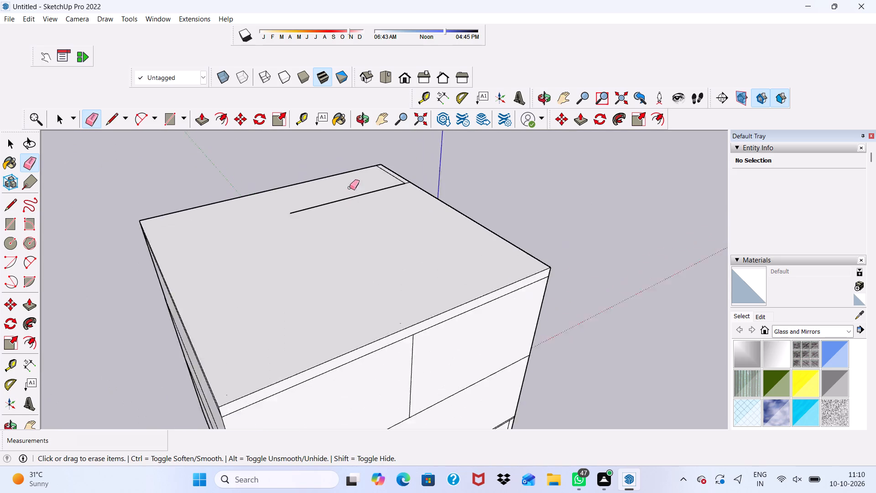
{"action": "scroll", "coordinate": [349, 188], "scroll_direction": "up", "scroll_amount": 7}
{"action": "left_click_drag", "start_coordinate": [365, 194], "coordinate": [379, 205]}
{"action": "scroll", "coordinate": [417, 168], "scroll_direction": "up", "scroll_amount": 4}
{"action": "left_click_drag", "start_coordinate": [424, 163], "coordinate": [422, 170]}
{"action": "left_click", "coordinate": [422, 170]}
{"action": "scroll", "coordinate": [434, 173], "scroll_direction": "up", "scroll_amount": 3}
{"action": "left_click_drag", "start_coordinate": [461, 183], "coordinate": [468, 189]}
{"action": "scroll", "coordinate": [463, 184], "scroll_direction": "down", "scroll_amount": 7}
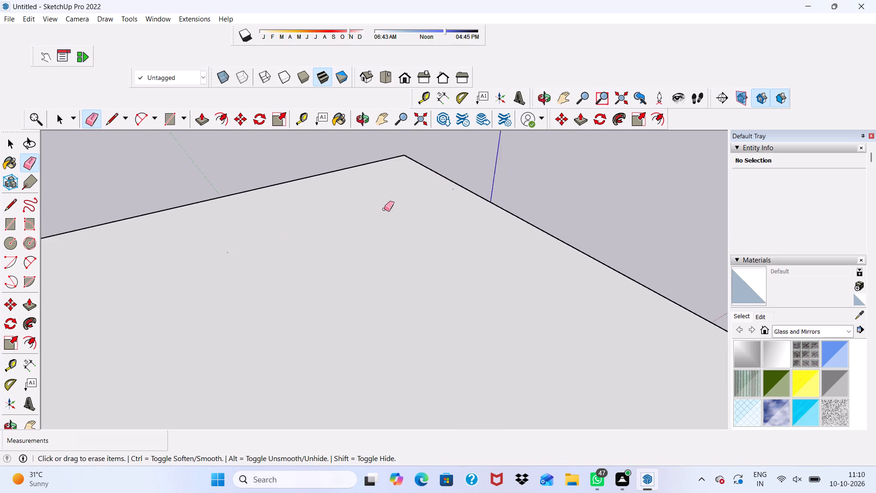
Place a guide on an upper storey's floor, about 14' from the side wall's base edge, through the inner white wall's free corner.
{"action": "scroll", "coordinate": [384, 209], "scroll_direction": "down", "scroll_amount": 15}
{"action": "scroll", "coordinate": [474, 351], "scroll_direction": "up", "scroll_amount": 3}
{"action": "scroll", "coordinate": [302, 289], "scroll_direction": "down", "scroll_amount": 6}
{"action": "middle_click_drag", "start_coordinate": [253, 312], "coordinate": [676, 233]}
{"action": "scroll", "coordinate": [252, 312], "scroll_direction": "down", "scroll_amount": 1}
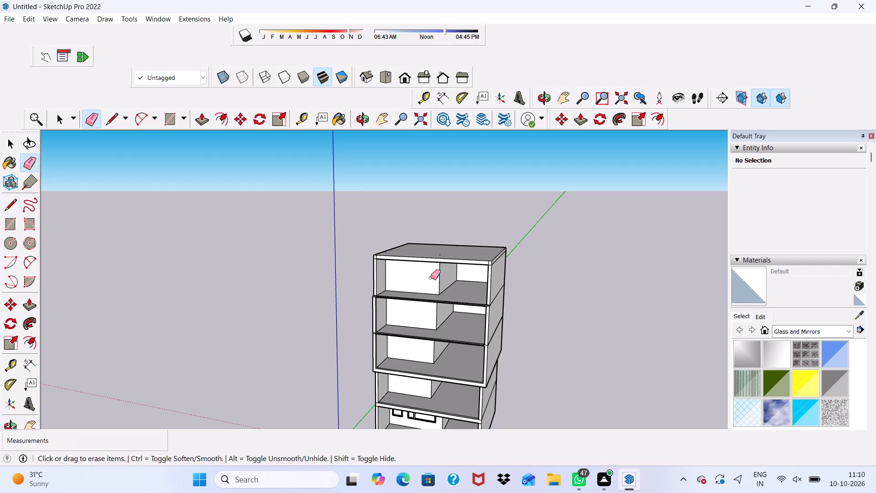
{"action": "scroll", "coordinate": [41, 473], "scroll_direction": "down", "scroll_amount": 5}
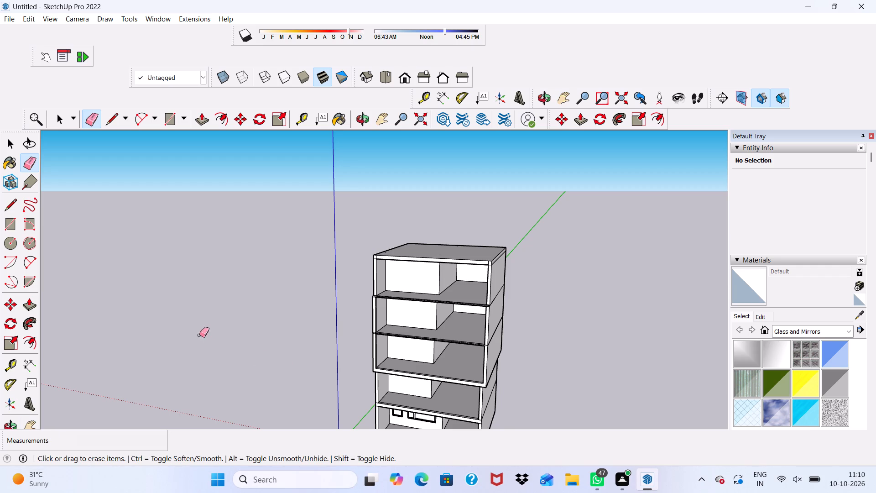
{"action": "scroll", "coordinate": [567, 262], "scroll_direction": "down", "scroll_amount": 8}
{"action": "scroll", "coordinate": [501, 392], "scroll_direction": "up", "scroll_amount": 13}
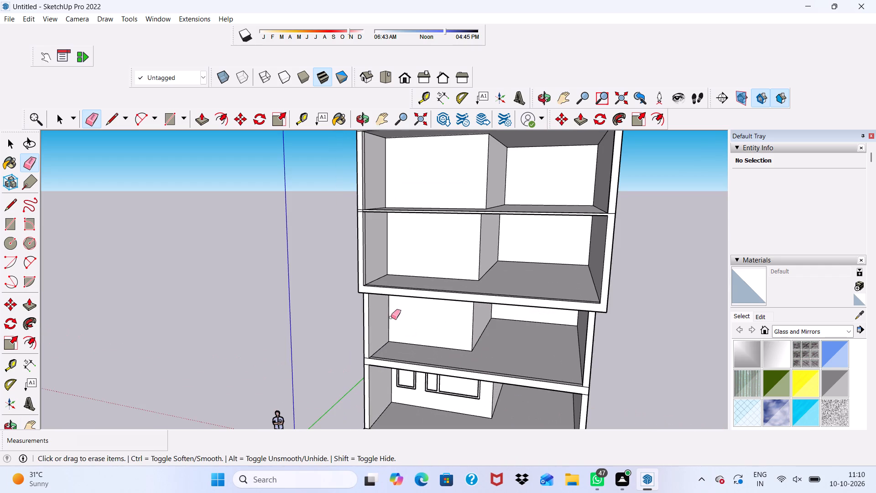
{"action": "middle_click_drag", "start_coordinate": [444, 244], "coordinate": [527, 264]}
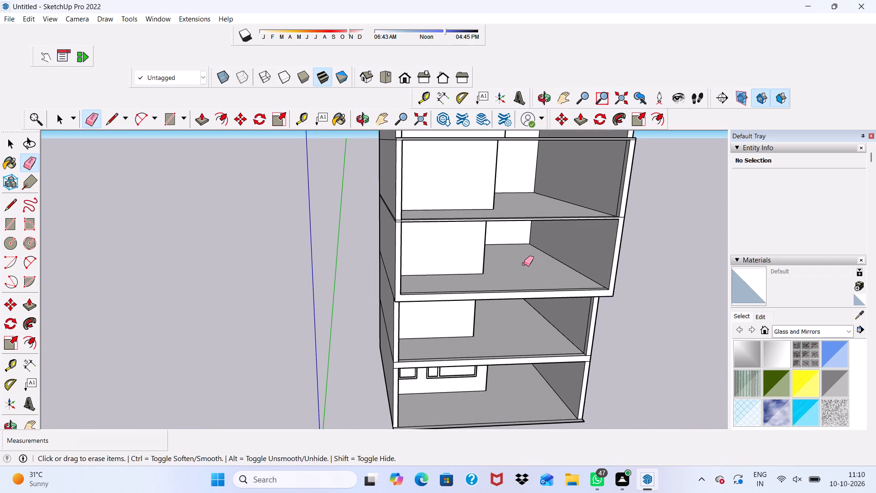
{"action": "key", "text": "space"}
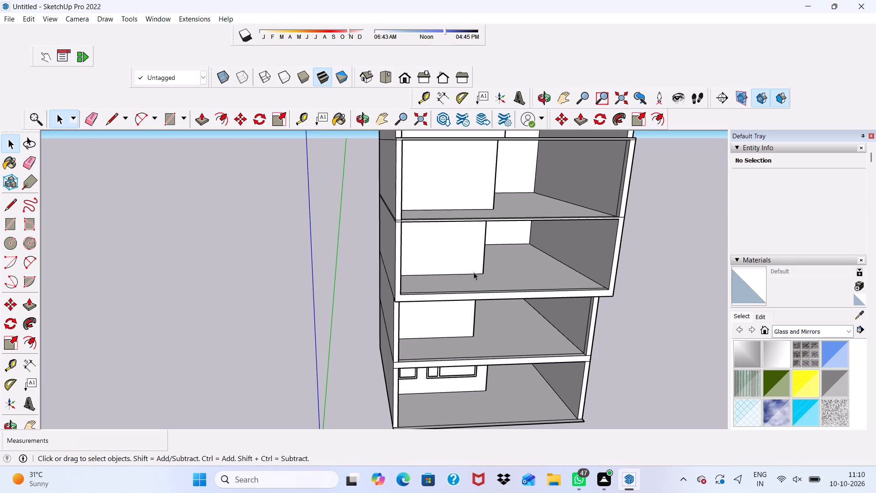
{"action": "scroll", "coordinate": [474, 272], "scroll_direction": "down", "scroll_amount": 2}
{"action": "middle_click_drag", "start_coordinate": [474, 273], "coordinate": [459, 294]}
{"action": "scroll", "coordinate": [459, 253], "scroll_direction": "up", "scroll_amount": 4}
{"action": "scroll", "coordinate": [488, 218], "scroll_direction": "down", "scroll_amount": 10}
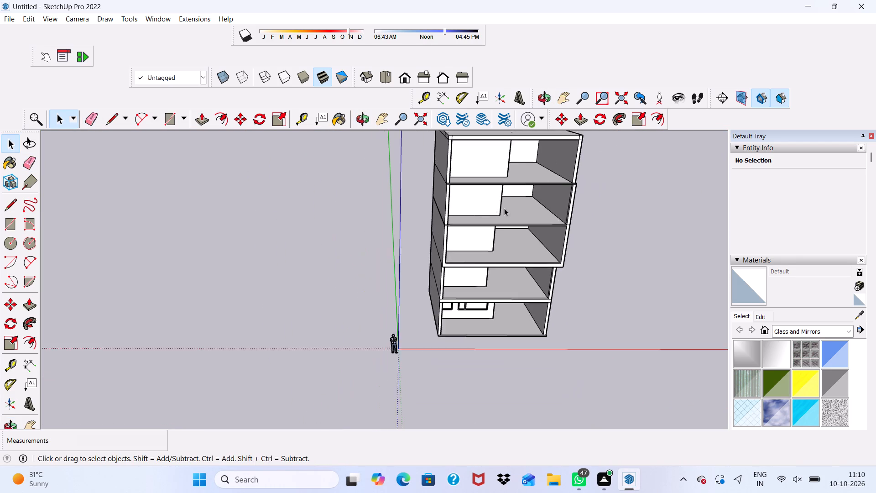
{"action": "middle_click_drag", "start_coordinate": [519, 163], "coordinate": [457, 198]}
{"action": "scroll", "coordinate": [509, 204], "scroll_direction": "up", "scroll_amount": 16}
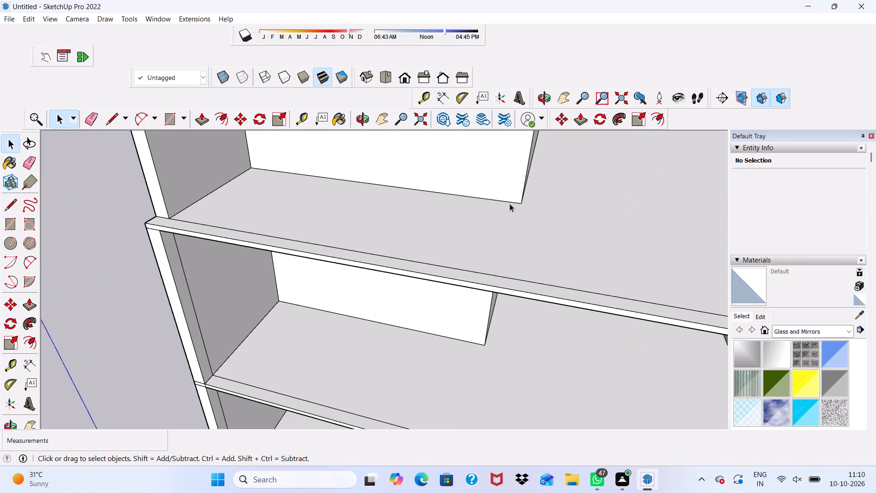
{"action": "left_click", "coordinate": [306, 115]}
{"action": "scroll", "coordinate": [500, 239], "scroll_direction": "down", "scroll_amount": 3}
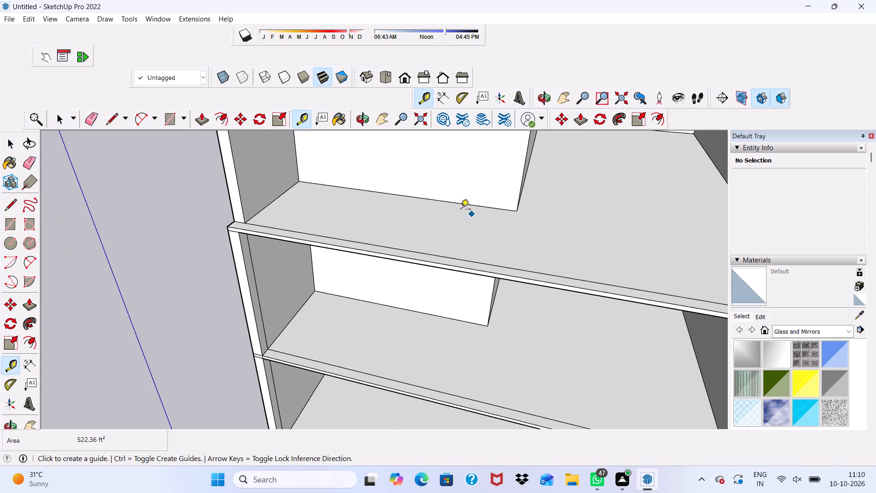
{"action": "scroll", "coordinate": [453, 211], "scroll_direction": "down", "scroll_amount": 3}
{"action": "middle_click_drag", "start_coordinate": [435, 232], "coordinate": [472, 231]}
{"action": "scroll", "coordinate": [655, 189], "scroll_direction": "up", "scroll_amount": 2}
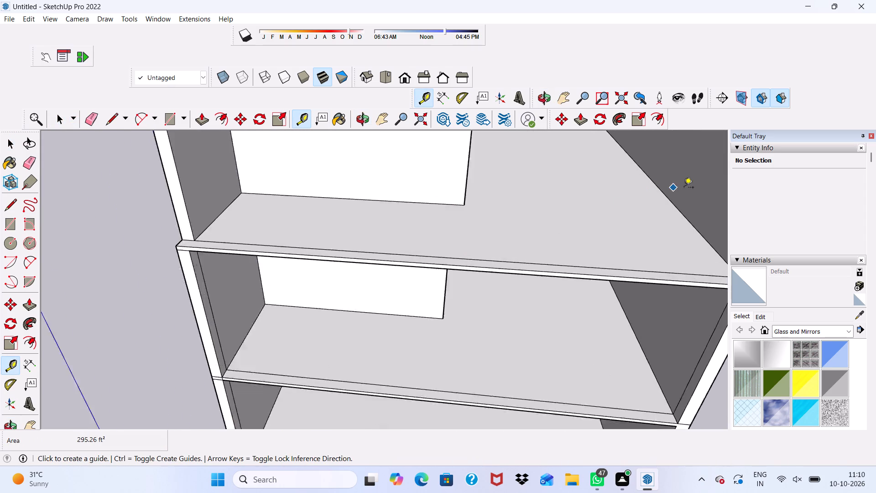
{"action": "scroll", "coordinate": [684, 188], "scroll_direction": "up", "scroll_amount": 3}
{"action": "left_click", "coordinate": [680, 214]}
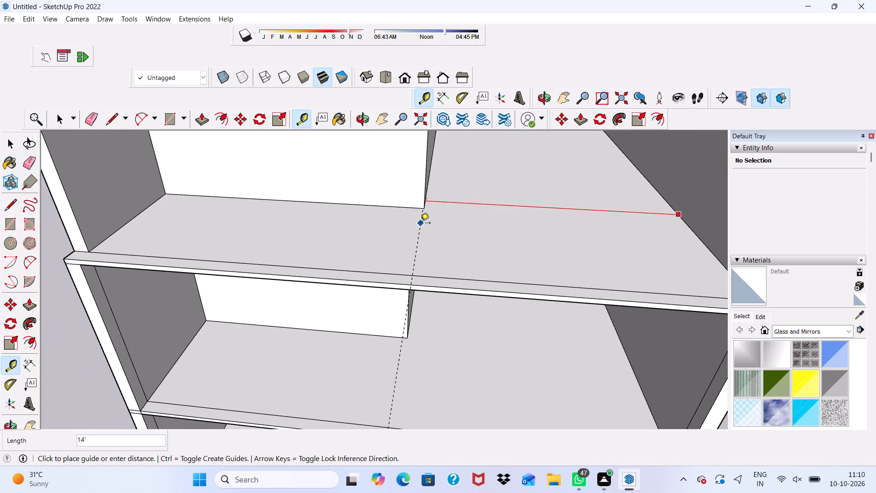
{"action": "left_click", "coordinate": [422, 222]}
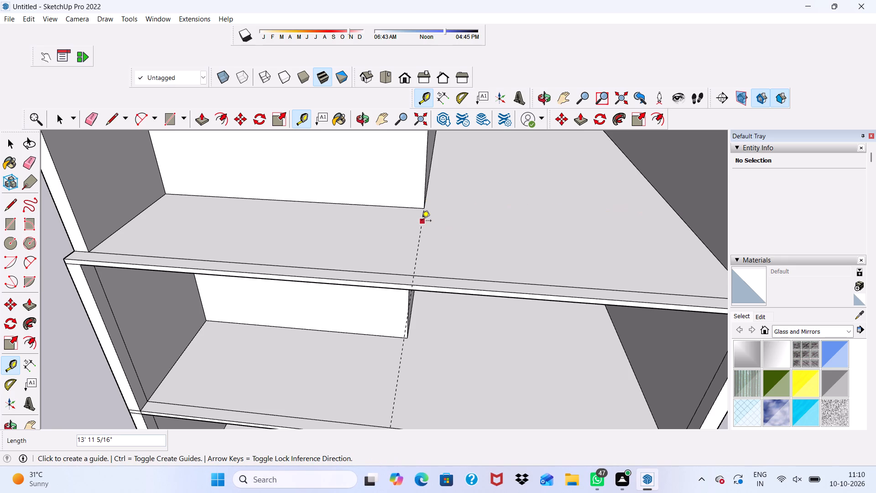
Add a parallel guide 9" from the first one, towards the inner white wall.
{"action": "left_click", "coordinate": [422, 224]}
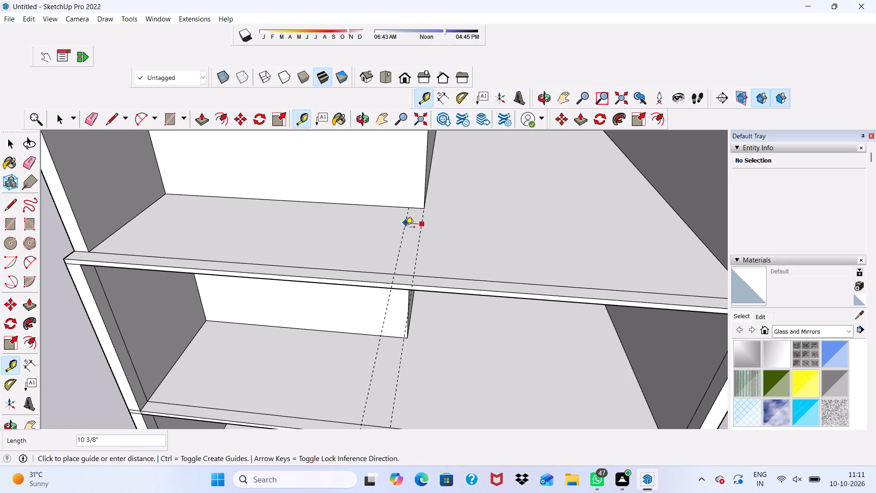
{"action": "key", "text": "9"}
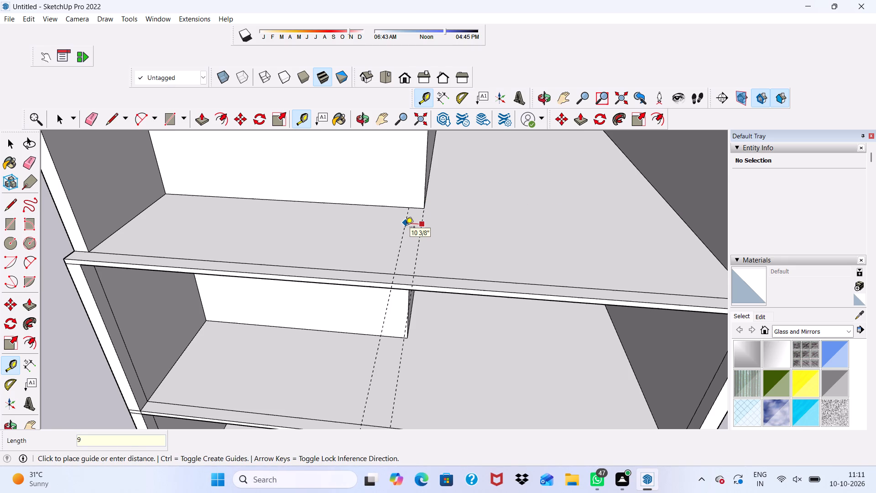
{"action": "key", "text": "shift+quotedbl"}
{"action": "key", "text": "Return"}
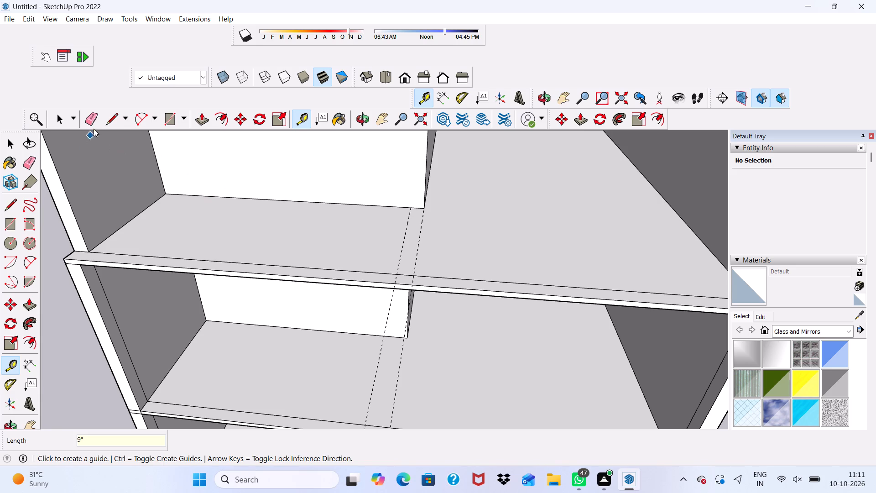
Draw a line along the first guide from the inner wall's free corner to the floor slab's front edge.
{"action": "left_click", "coordinate": [115, 120]}
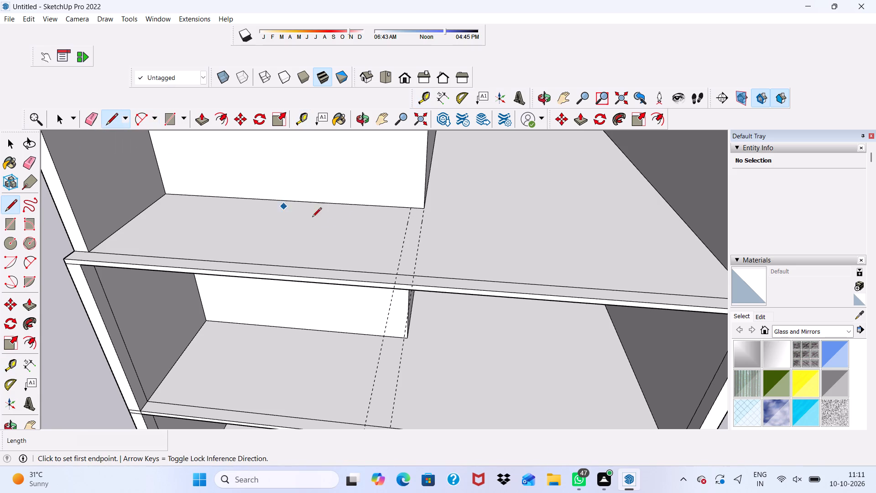
{"action": "scroll", "coordinate": [399, 226], "scroll_direction": "up", "scroll_amount": 4}
{"action": "scroll", "coordinate": [442, 195], "scroll_direction": "up", "scroll_amount": 4}
{"action": "scroll", "coordinate": [441, 196], "scroll_direction": "down", "scroll_amount": 3}
{"action": "scroll", "coordinate": [433, 208], "scroll_direction": "up", "scroll_amount": 4}
{"action": "scroll", "coordinate": [433, 198], "scroll_direction": "down", "scroll_amount": 3}
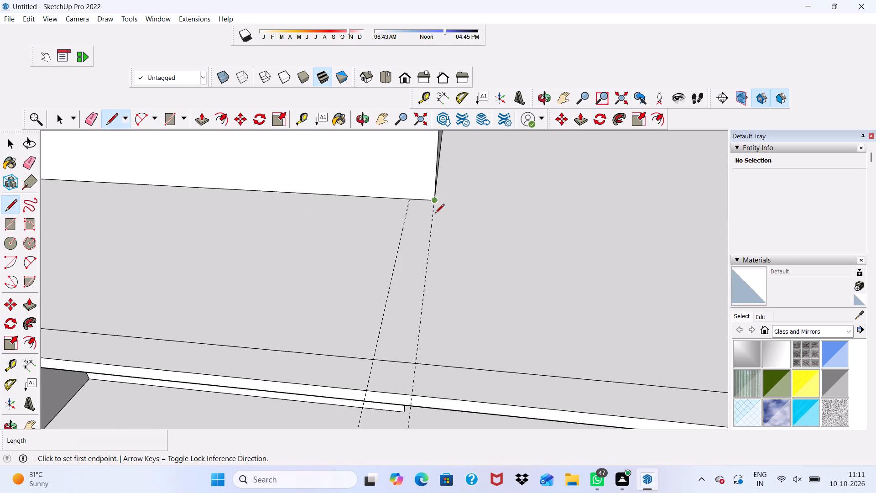
{"action": "left_click", "coordinate": [433, 201]}
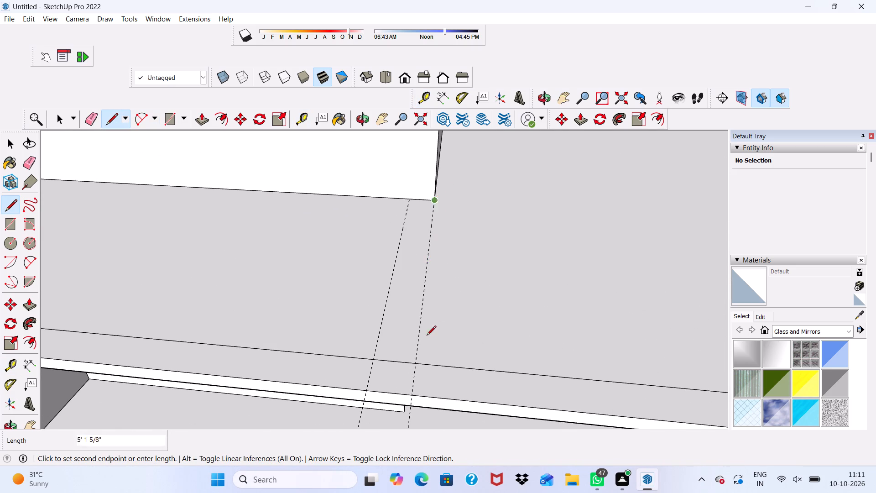
{"action": "scroll", "coordinate": [423, 343], "scroll_direction": "down", "scroll_amount": 3}
{"action": "left_click", "coordinate": [414, 380]}
Draw a line about 7' 10" long along the second guide, from the inner wall's base to the slab's front edge.
{"action": "scroll", "coordinate": [423, 230], "scroll_direction": "up", "scroll_amount": 5}
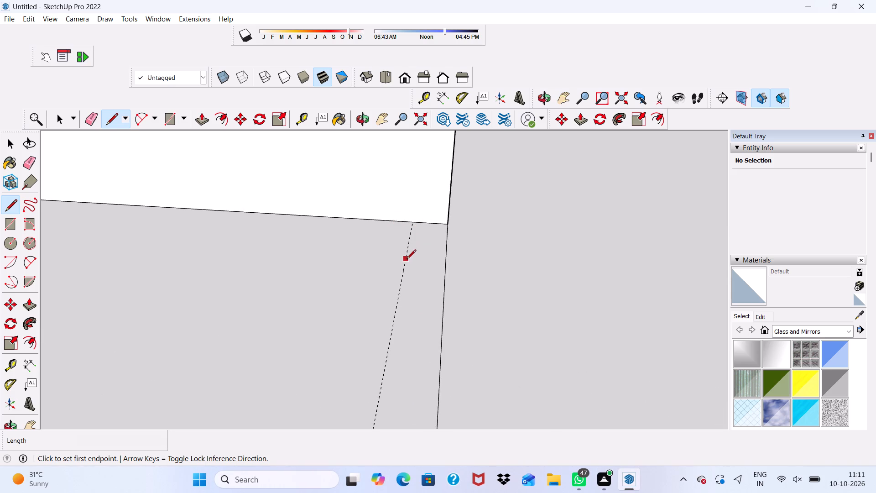
{"action": "scroll", "coordinate": [414, 257], "scroll_direction": "up", "scroll_amount": 3}
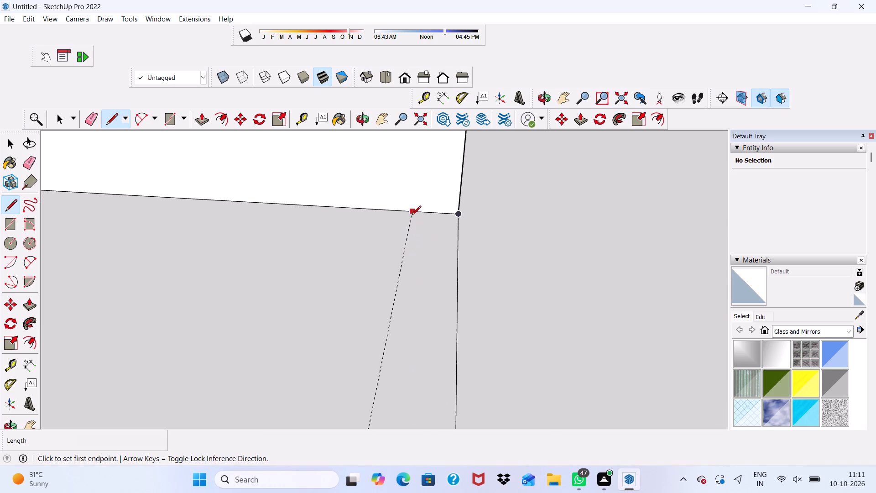
{"action": "left_click", "coordinate": [412, 215]}
{"action": "scroll", "coordinate": [412, 256], "scroll_direction": "down", "scroll_amount": 7}
{"action": "scroll", "coordinate": [423, 209], "scroll_direction": "down", "scroll_amount": 6}
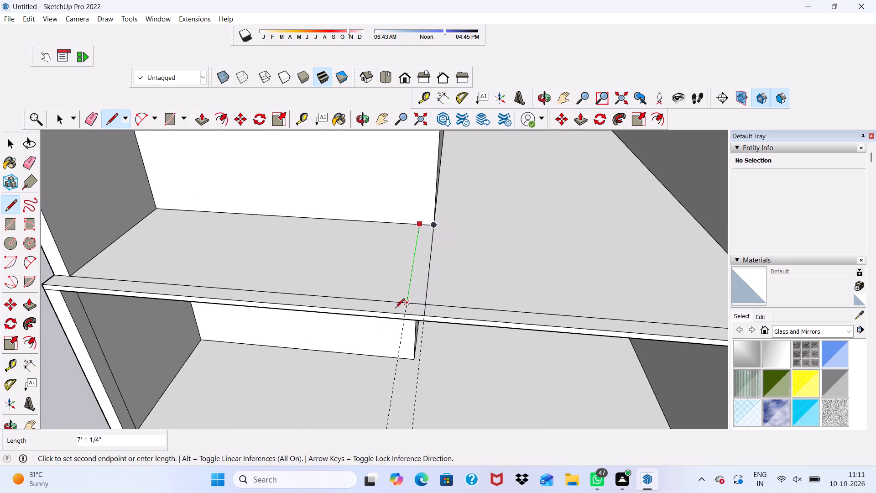
{"action": "scroll", "coordinate": [399, 320], "scroll_direction": "up", "scroll_amount": 7}
{"action": "left_click", "coordinate": [411, 312]}
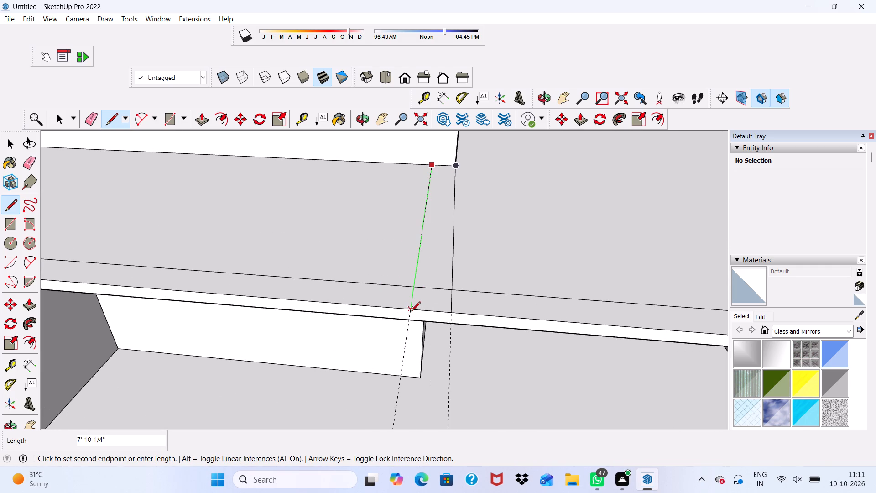
{"action": "key", "text": "space"}
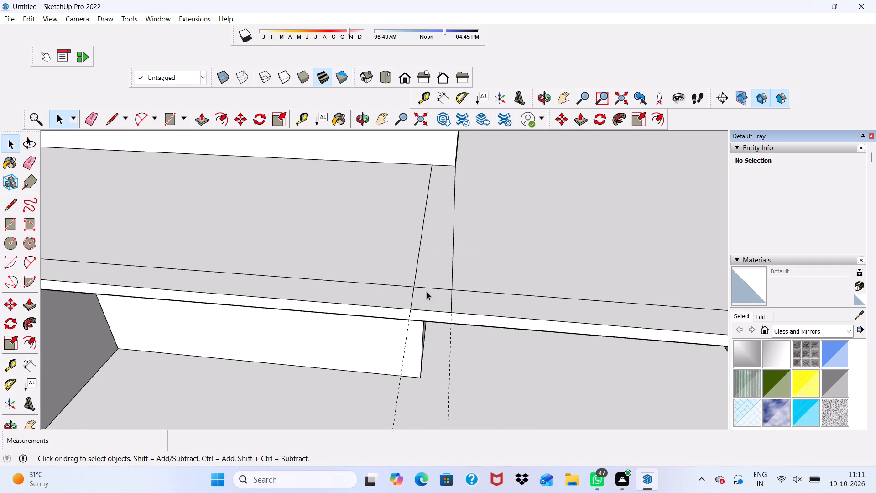
Erase the two construction guides, keeping the drawn wall-outline lines on the floor.
{"action": "scroll", "coordinate": [412, 287], "scroll_direction": "down", "scroll_amount": 10}
{"action": "middle_click_drag", "start_coordinate": [432, 296], "coordinate": [447, 163]}
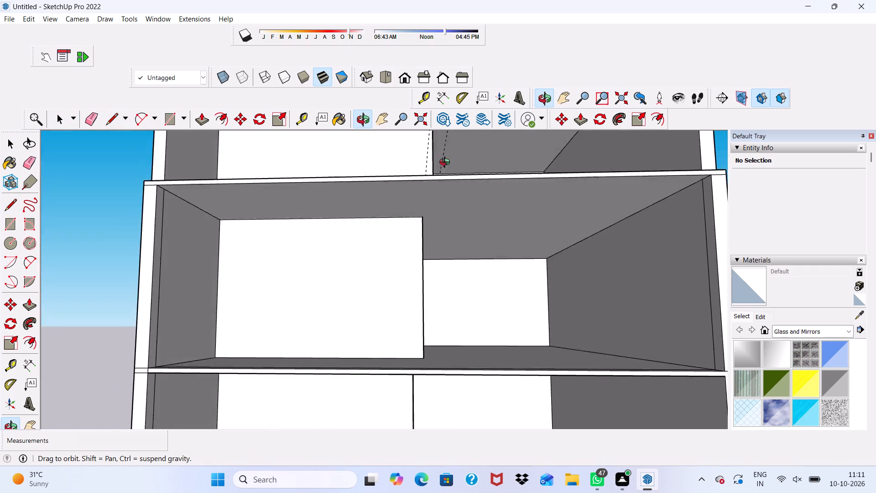
{"action": "middle_click_drag", "start_coordinate": [447, 163], "coordinate": [465, 266]}
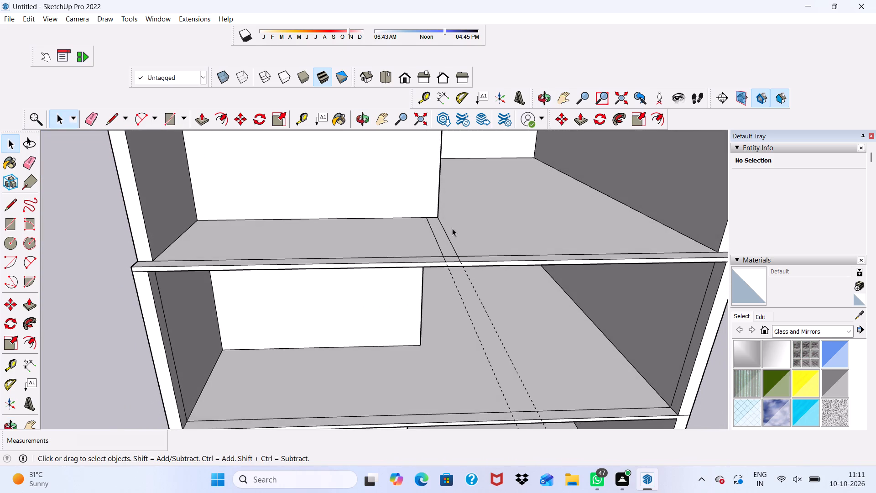
{"action": "left_click", "coordinate": [90, 119]}
{"action": "left_click_drag", "start_coordinate": [462, 318], "coordinate": [505, 314]}
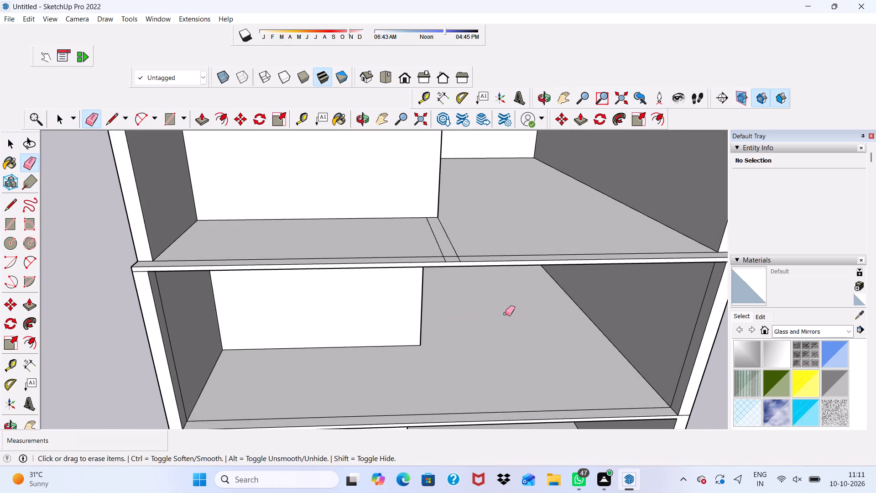
Erase the short floor-line segment crossing between the two partition outline lines near the slab's front edge.
{"action": "scroll", "coordinate": [458, 253], "scroll_direction": "up", "scroll_amount": 9}
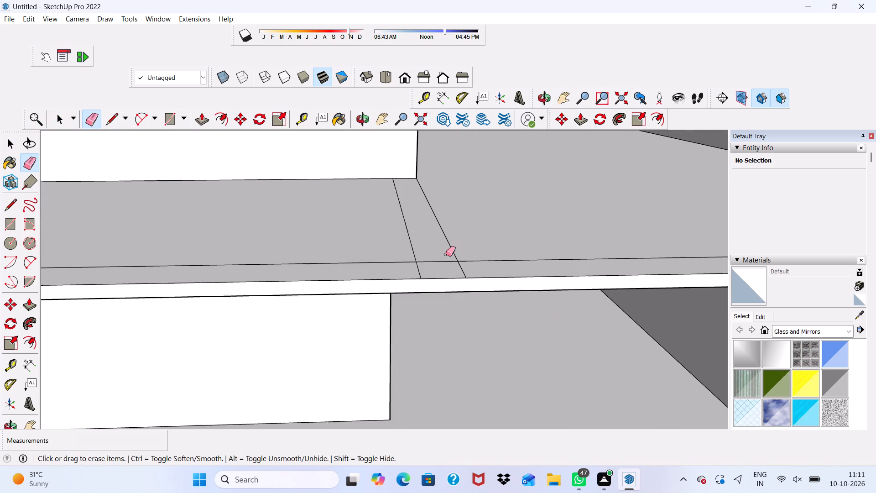
{"action": "scroll", "coordinate": [446, 254], "scroll_direction": "up", "scroll_amount": 2}
{"action": "left_click", "coordinate": [433, 264]}
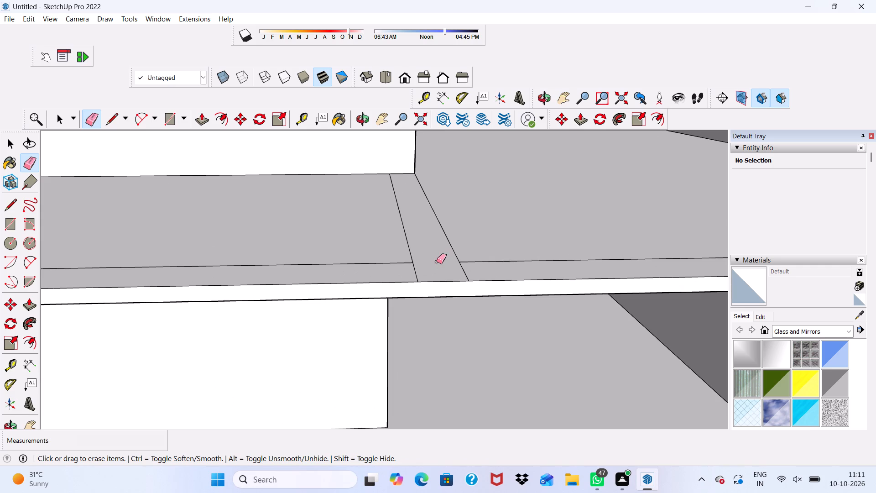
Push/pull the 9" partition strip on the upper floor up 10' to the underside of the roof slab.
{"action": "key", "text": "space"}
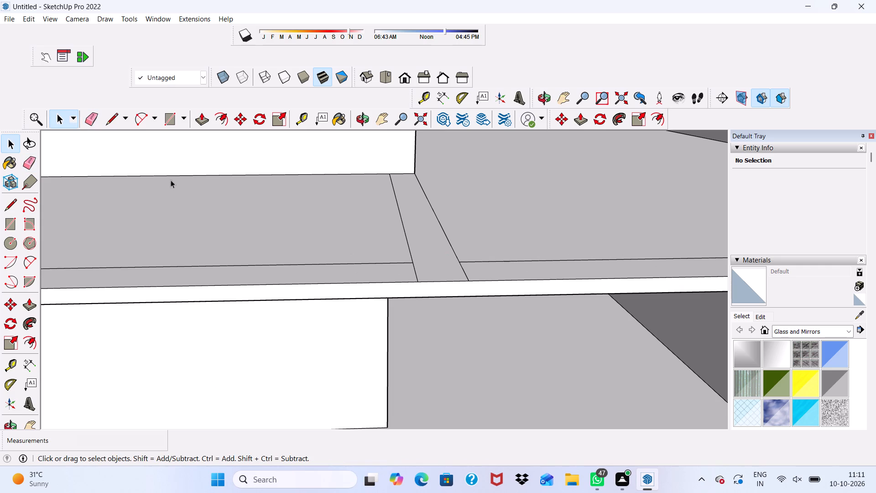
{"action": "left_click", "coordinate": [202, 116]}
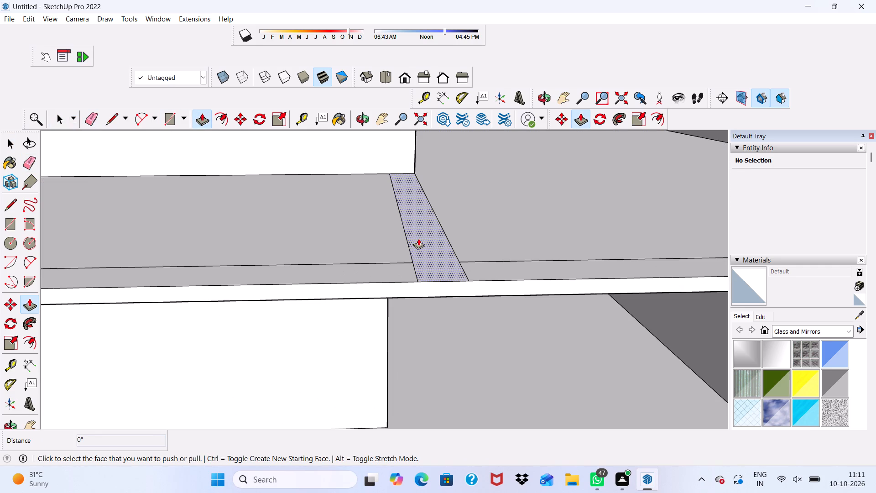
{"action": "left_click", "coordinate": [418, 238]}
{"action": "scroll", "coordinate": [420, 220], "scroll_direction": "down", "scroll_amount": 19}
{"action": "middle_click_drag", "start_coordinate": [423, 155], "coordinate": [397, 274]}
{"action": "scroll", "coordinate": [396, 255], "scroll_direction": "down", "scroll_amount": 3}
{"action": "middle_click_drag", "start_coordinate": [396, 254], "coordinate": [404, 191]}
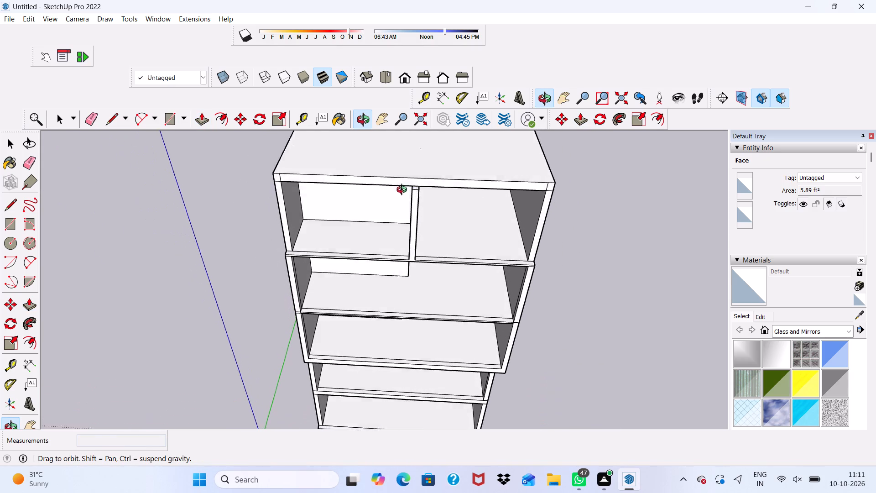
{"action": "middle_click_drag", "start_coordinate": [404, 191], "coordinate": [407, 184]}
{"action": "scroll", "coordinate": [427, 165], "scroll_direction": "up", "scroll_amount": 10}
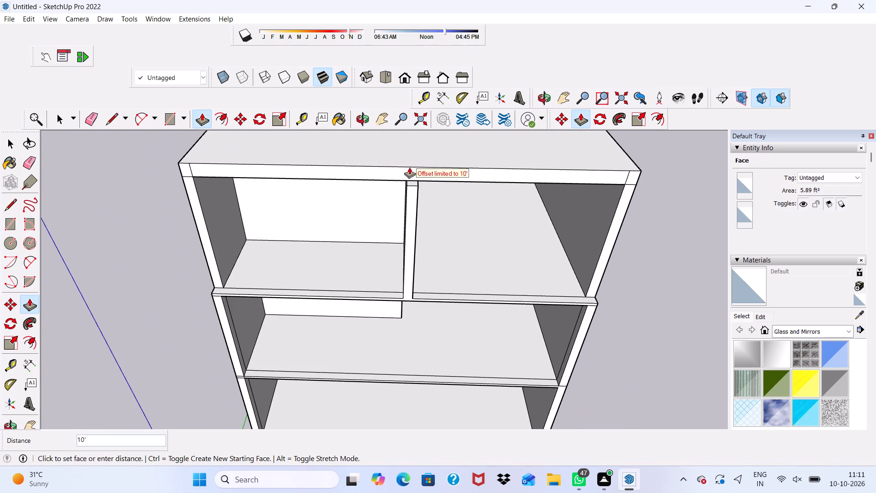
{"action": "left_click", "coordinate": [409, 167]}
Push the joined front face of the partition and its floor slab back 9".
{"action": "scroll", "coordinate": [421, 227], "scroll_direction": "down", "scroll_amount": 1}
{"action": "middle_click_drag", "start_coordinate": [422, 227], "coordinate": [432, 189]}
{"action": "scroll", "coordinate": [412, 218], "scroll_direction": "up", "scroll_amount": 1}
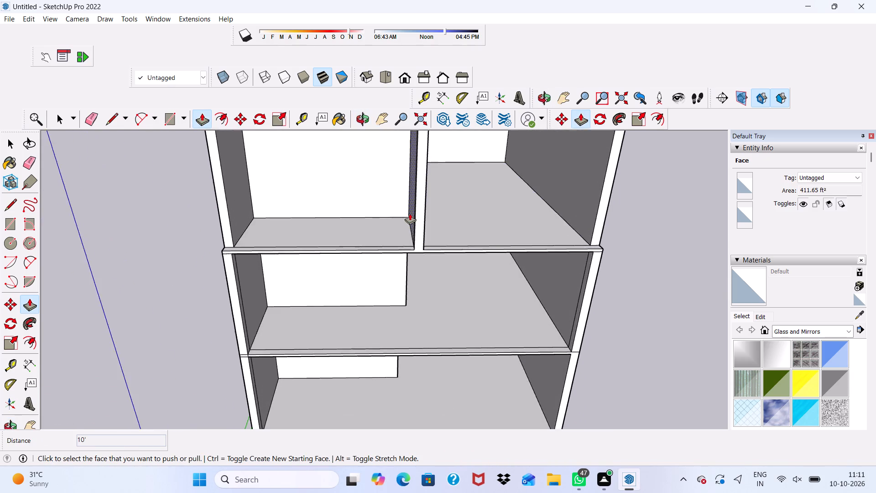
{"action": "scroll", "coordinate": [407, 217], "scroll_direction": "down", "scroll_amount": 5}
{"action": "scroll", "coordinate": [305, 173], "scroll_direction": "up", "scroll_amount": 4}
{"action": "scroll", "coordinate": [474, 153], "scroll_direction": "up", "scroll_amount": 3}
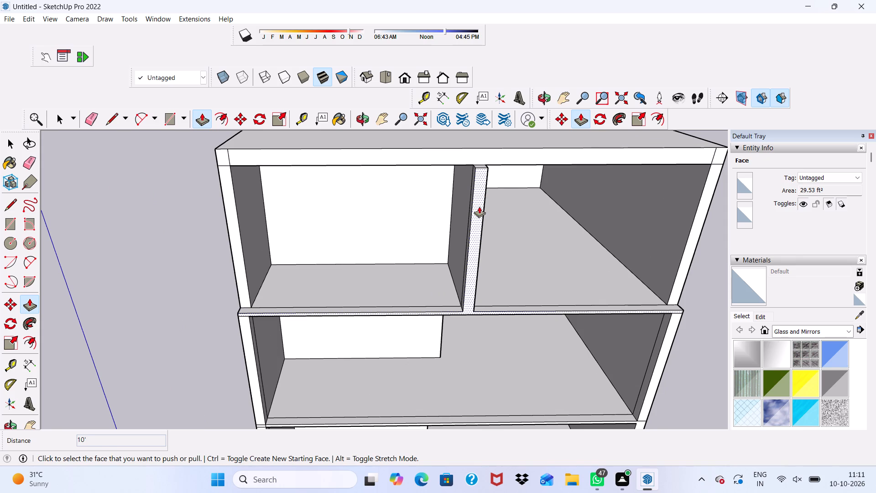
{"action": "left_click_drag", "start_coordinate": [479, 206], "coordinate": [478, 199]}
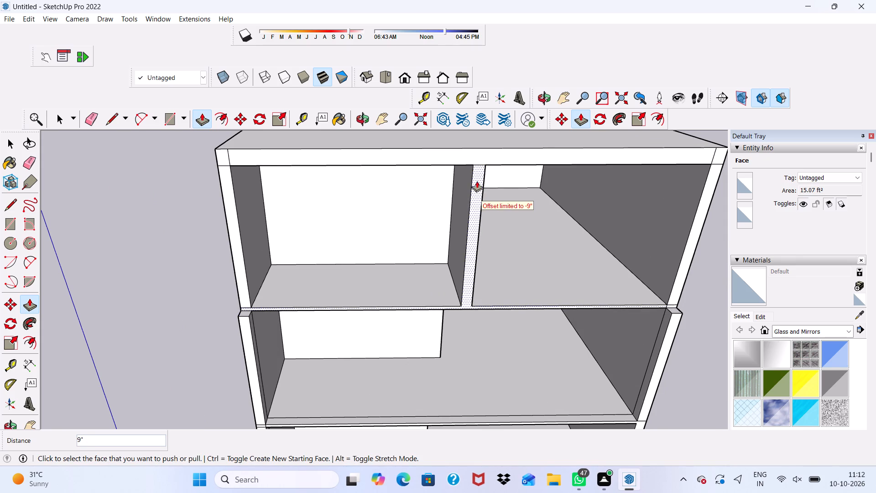
Examine the partition's front end and the recessed slab edge where they meet the outer walls.
{"action": "scroll", "coordinate": [477, 174], "scroll_direction": "up", "scroll_amount": 4}
{"action": "scroll", "coordinate": [491, 178], "scroll_direction": "down", "scroll_amount": 4}
{"action": "middle_click_drag", "start_coordinate": [495, 195], "coordinate": [493, 163]}
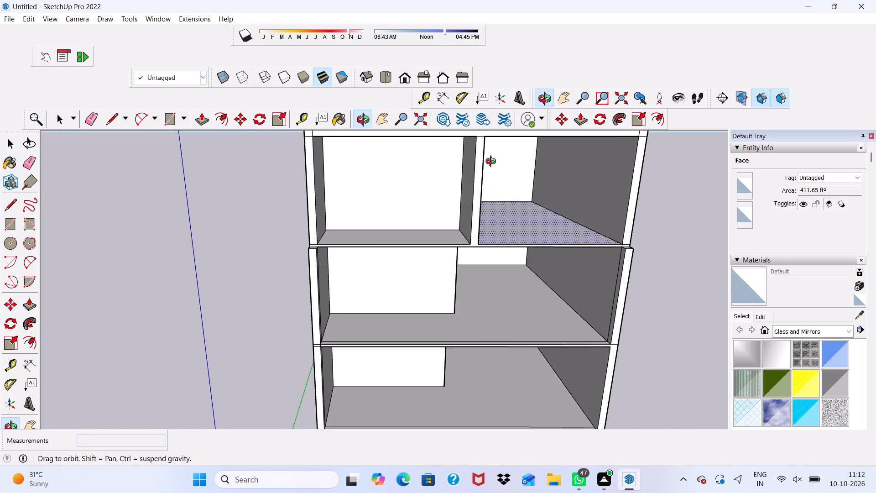
{"action": "middle_click_drag", "start_coordinate": [493, 163], "coordinate": [355, 175]}
{"action": "scroll", "coordinate": [276, 218], "scroll_direction": "up", "scroll_amount": 2}
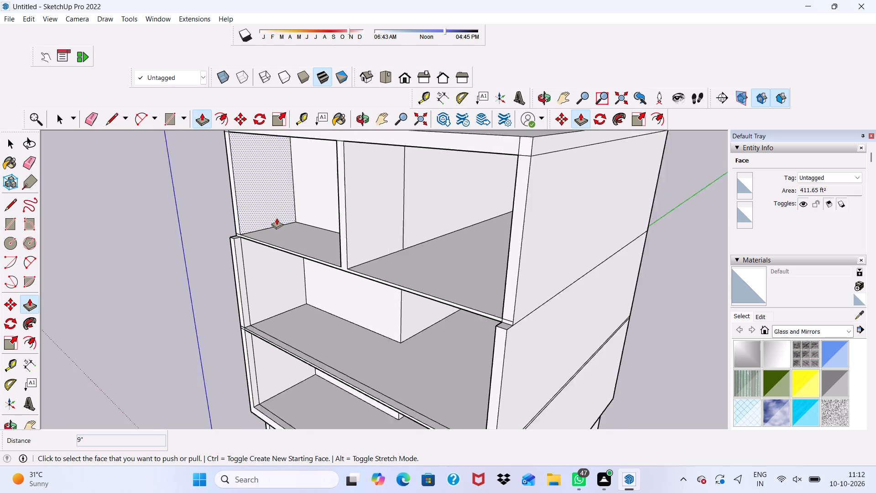
{"action": "scroll", "coordinate": [276, 218], "scroll_direction": "up", "scroll_amount": 2}
{"action": "scroll", "coordinate": [276, 218], "scroll_direction": "down", "scroll_amount": 3}
{"action": "key", "text": "space"}
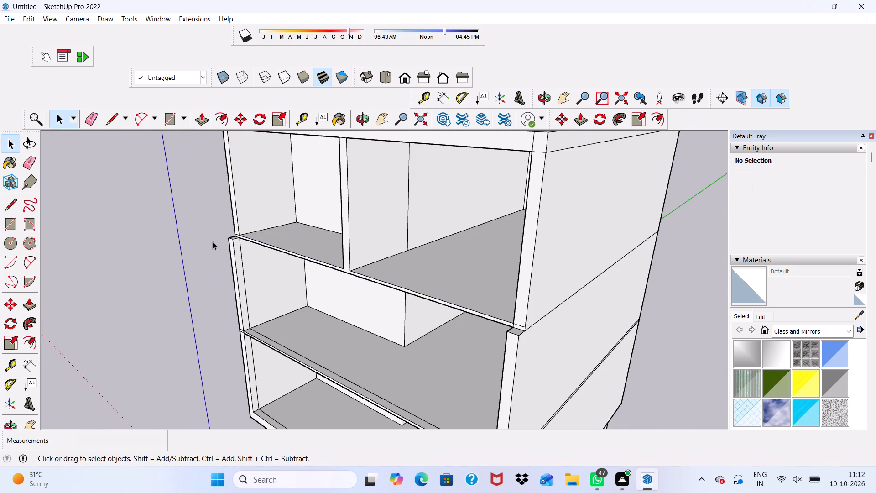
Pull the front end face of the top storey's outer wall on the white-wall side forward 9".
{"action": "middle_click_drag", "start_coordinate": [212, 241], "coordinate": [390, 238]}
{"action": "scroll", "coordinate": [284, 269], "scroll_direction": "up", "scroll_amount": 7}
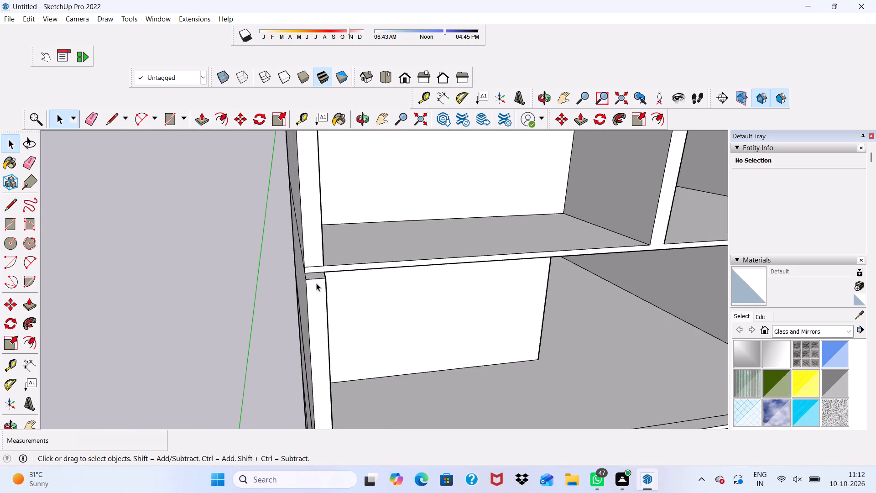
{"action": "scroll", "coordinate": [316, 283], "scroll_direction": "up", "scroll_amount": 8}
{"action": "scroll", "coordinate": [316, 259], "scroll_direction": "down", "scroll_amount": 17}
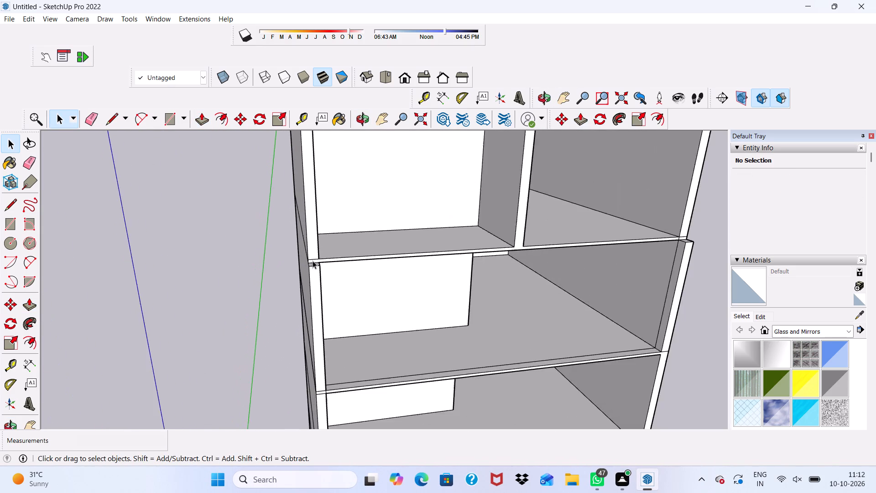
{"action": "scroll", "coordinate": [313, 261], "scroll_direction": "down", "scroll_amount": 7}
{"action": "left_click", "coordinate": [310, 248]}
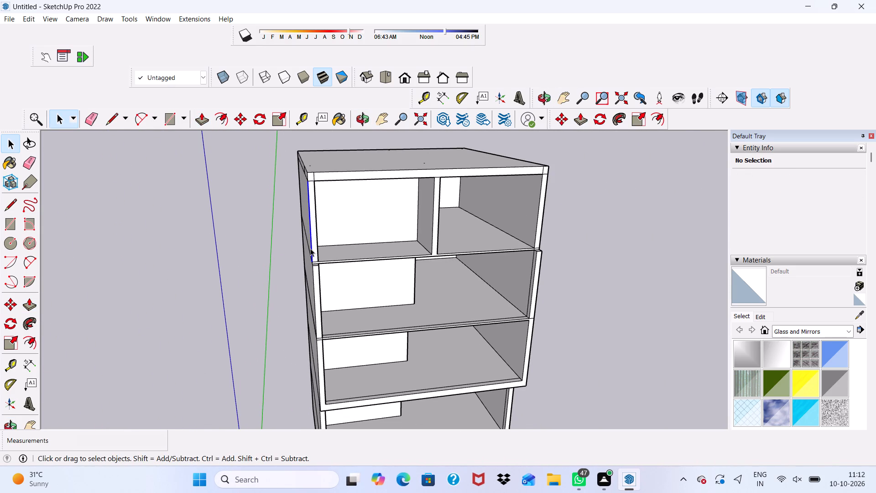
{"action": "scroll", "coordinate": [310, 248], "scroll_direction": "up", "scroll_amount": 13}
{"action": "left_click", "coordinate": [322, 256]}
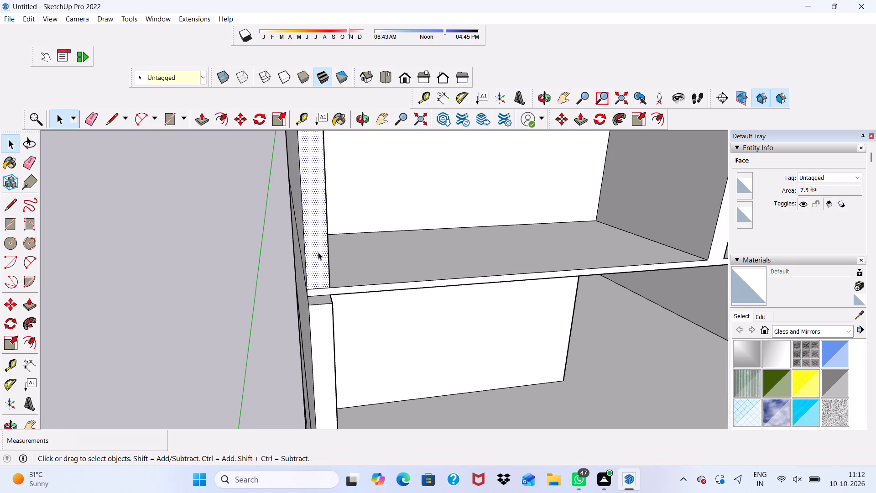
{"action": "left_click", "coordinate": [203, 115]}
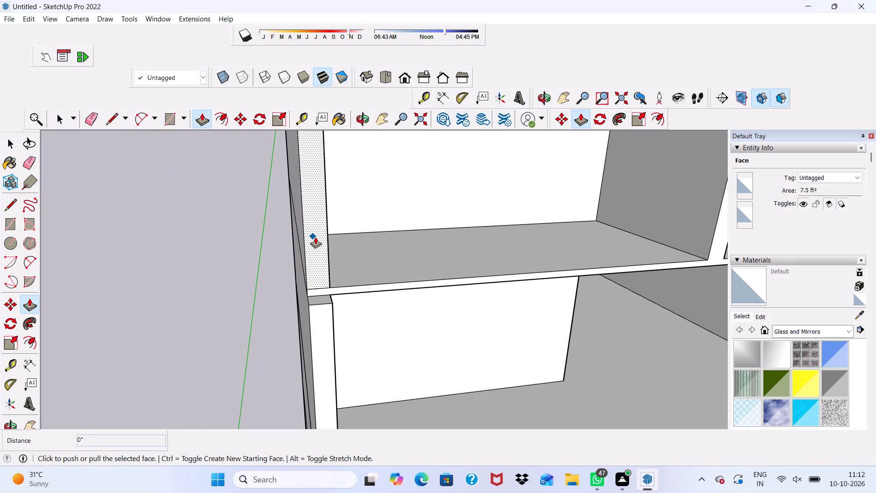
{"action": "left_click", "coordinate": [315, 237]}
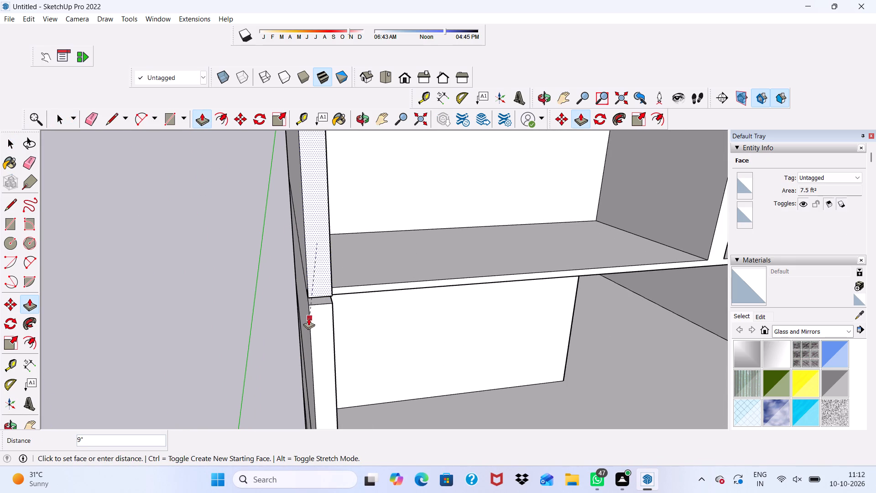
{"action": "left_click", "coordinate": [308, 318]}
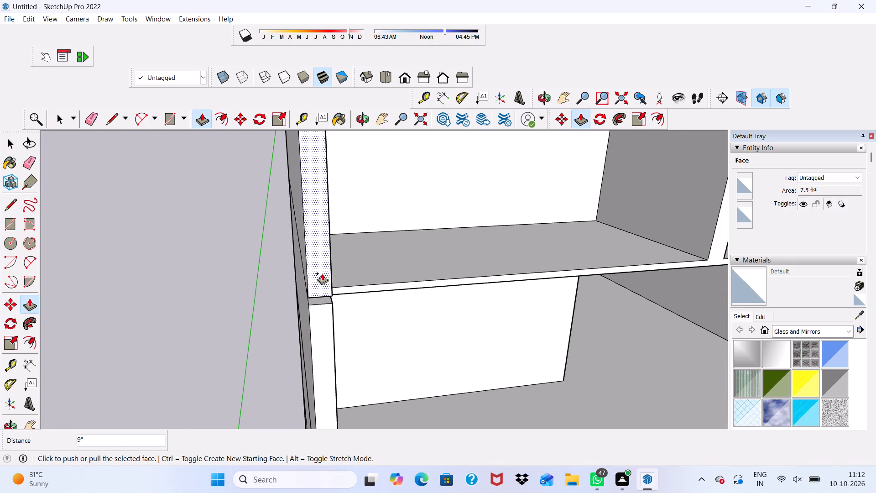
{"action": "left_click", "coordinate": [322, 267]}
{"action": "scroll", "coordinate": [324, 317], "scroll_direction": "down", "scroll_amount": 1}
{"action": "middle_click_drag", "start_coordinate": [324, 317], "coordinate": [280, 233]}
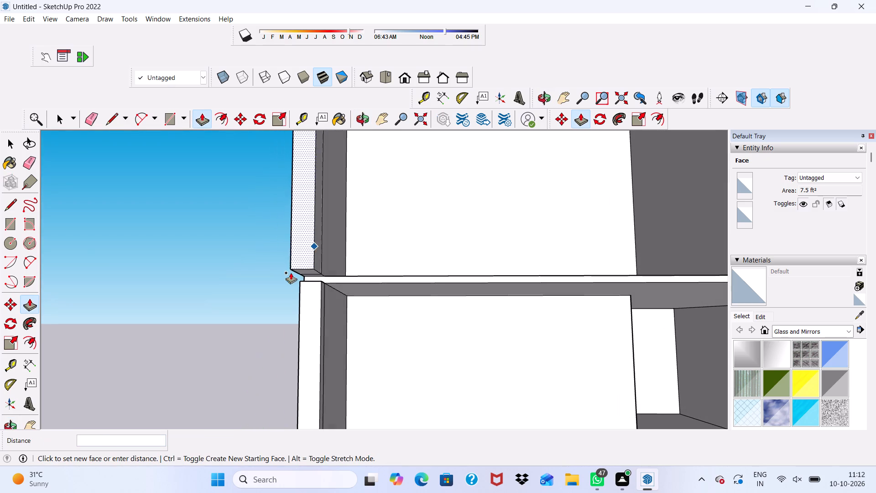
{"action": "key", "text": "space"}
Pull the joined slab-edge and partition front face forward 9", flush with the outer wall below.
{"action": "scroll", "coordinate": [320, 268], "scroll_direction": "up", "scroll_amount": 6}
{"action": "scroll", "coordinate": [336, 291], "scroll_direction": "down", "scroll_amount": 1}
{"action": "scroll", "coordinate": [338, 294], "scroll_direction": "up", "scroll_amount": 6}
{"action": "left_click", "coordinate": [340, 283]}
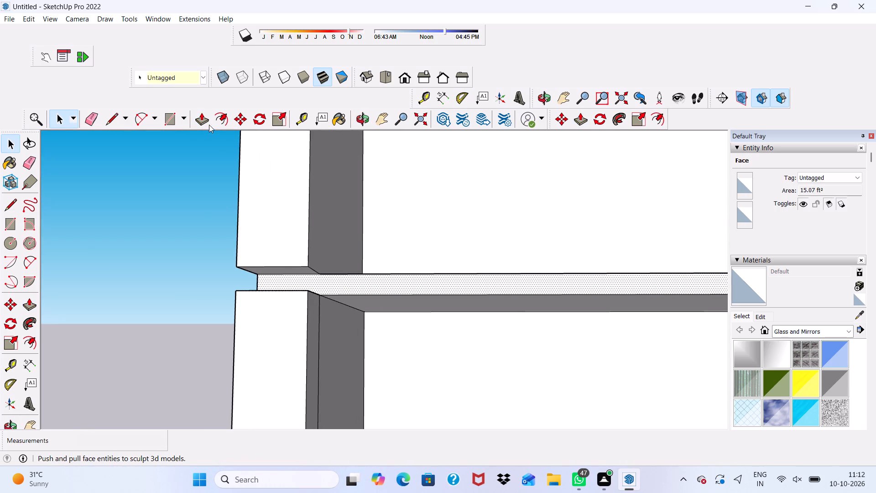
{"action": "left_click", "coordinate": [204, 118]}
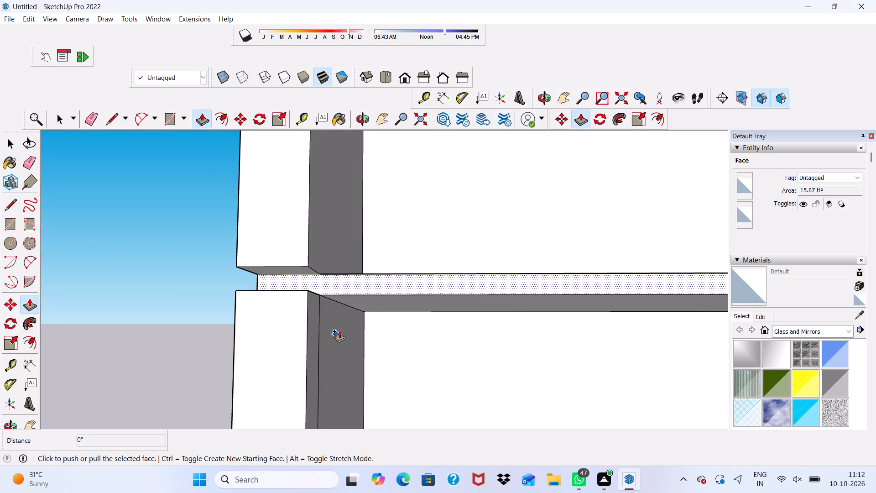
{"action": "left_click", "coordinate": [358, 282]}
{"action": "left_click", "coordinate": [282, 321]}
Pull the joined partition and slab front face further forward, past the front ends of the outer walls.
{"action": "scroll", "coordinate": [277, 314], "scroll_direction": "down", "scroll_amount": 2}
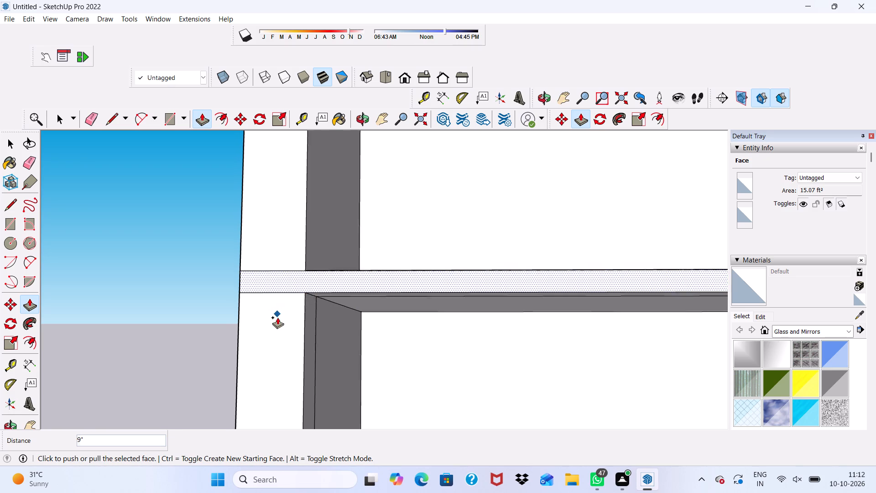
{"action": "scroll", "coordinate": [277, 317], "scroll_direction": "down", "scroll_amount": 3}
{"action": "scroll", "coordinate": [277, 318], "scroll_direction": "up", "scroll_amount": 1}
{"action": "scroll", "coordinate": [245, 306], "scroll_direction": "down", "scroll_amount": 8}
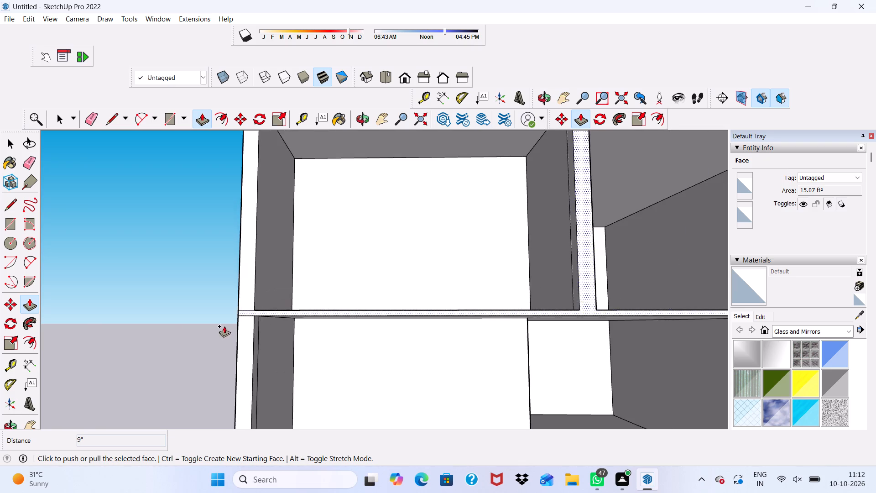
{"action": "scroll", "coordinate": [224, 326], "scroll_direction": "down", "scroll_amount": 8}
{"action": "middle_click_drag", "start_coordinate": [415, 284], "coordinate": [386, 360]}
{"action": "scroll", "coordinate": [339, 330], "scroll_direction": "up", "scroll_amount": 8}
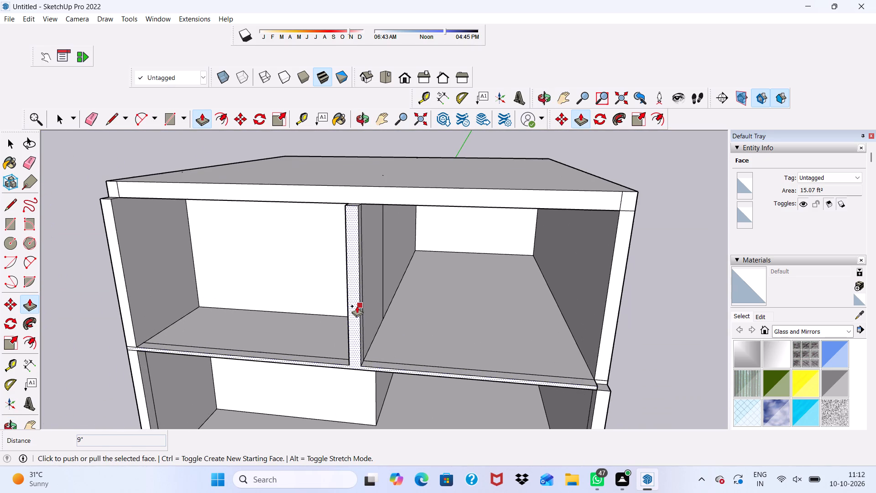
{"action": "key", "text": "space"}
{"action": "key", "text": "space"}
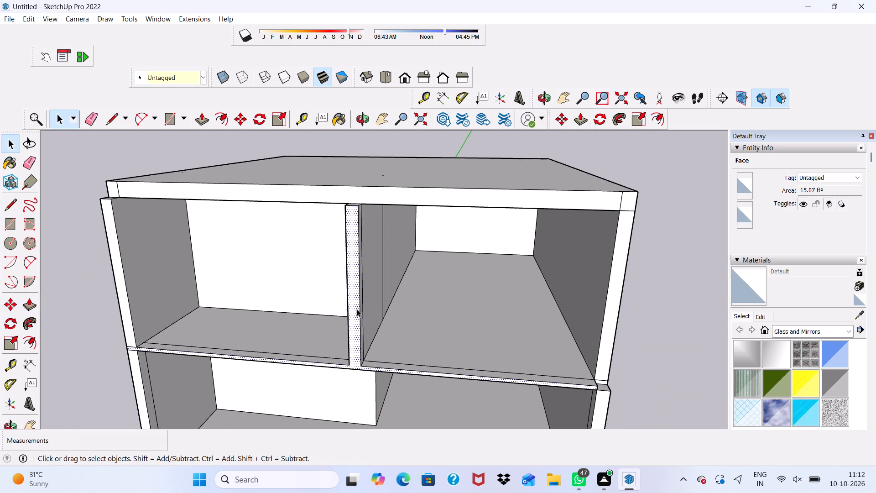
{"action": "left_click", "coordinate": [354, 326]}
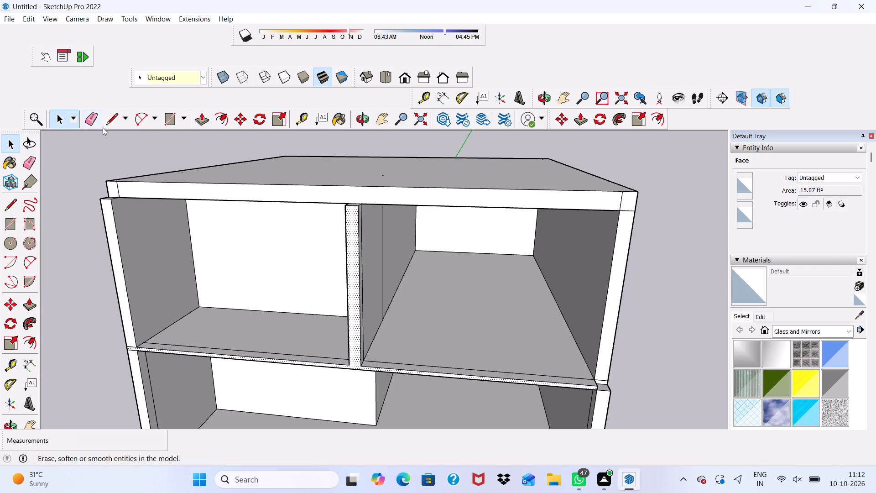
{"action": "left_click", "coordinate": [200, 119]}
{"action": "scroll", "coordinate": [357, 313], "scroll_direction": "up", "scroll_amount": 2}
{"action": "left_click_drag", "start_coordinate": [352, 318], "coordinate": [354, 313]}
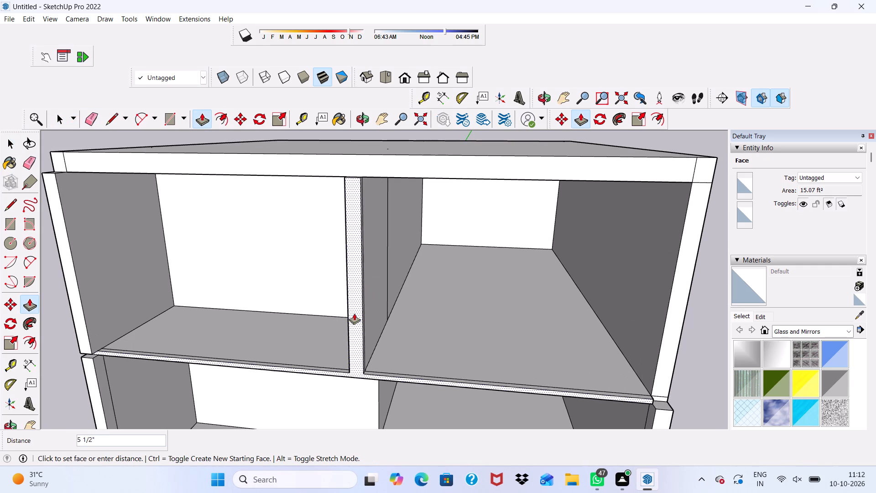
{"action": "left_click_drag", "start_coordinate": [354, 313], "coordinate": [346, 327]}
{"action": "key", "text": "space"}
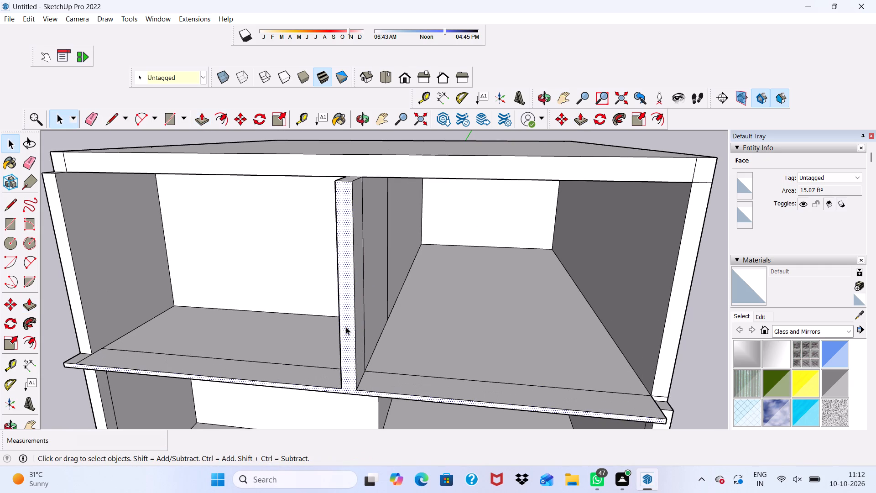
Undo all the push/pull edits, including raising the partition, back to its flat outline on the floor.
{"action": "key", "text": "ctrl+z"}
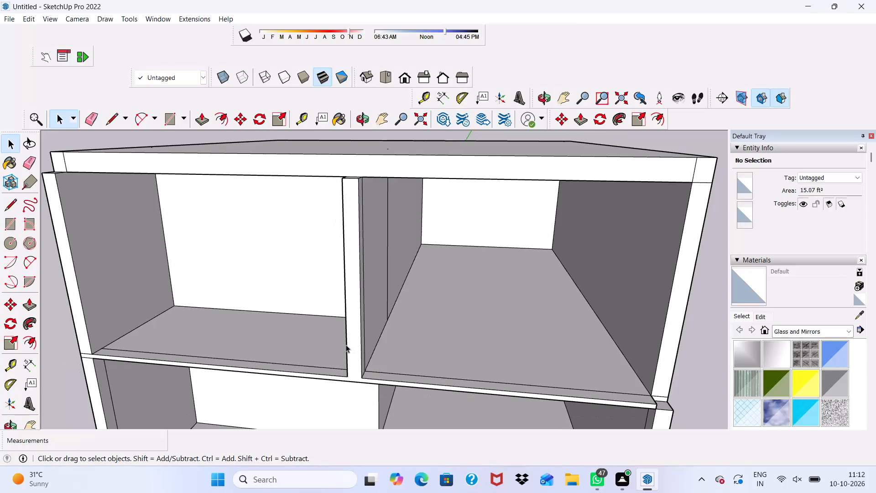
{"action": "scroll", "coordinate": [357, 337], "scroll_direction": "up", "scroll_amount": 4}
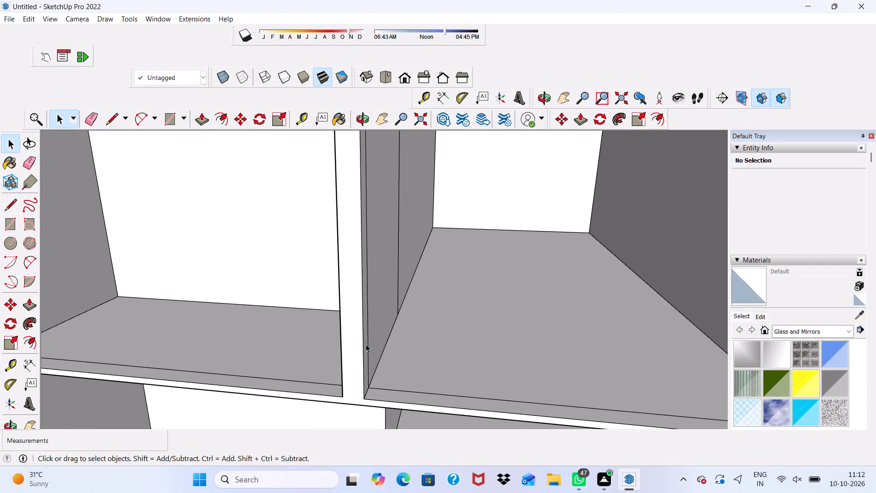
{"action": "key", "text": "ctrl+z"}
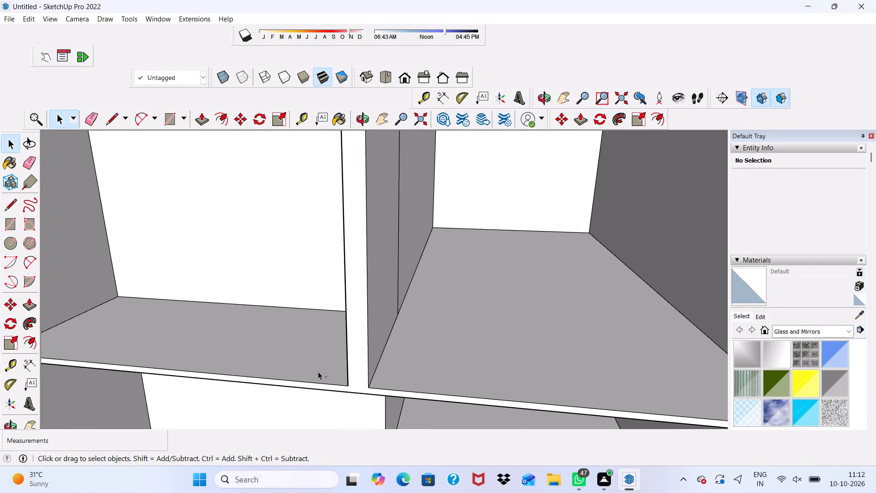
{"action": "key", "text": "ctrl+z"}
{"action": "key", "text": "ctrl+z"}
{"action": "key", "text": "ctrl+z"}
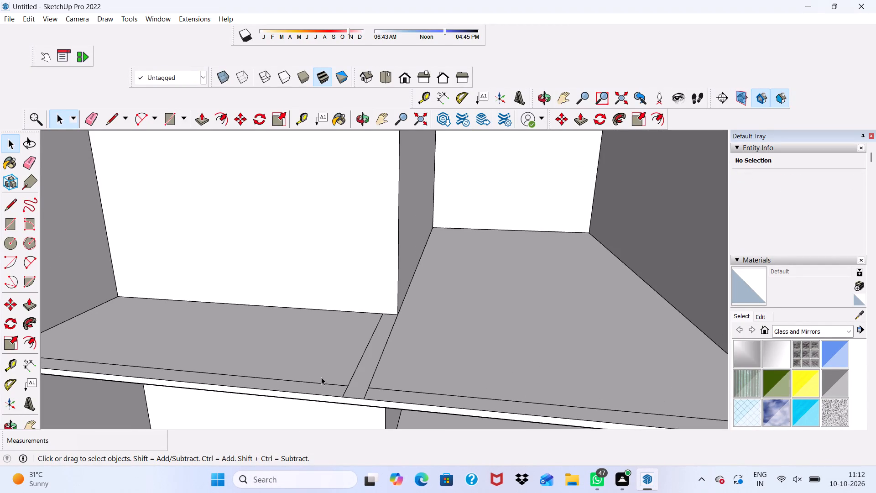
Draw a 9" line across the partition strip where it meets the slab-edge line, closing off the strip's front end.
{"action": "key", "text": "space"}
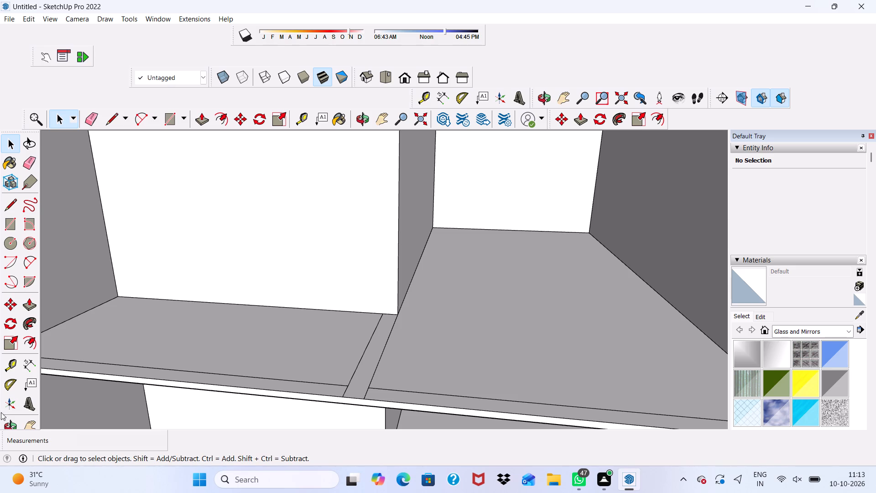
{"action": "left_click", "coordinate": [109, 115]}
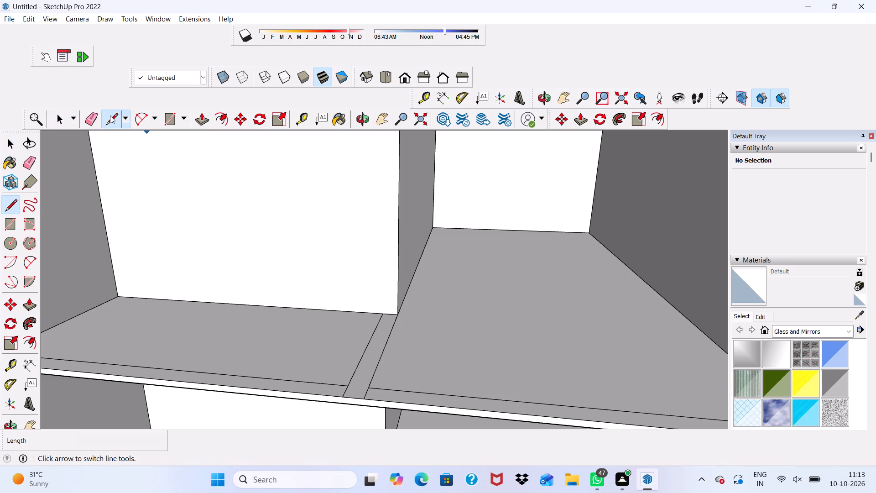
{"action": "scroll", "coordinate": [408, 396], "scroll_direction": "up", "scroll_amount": 11}
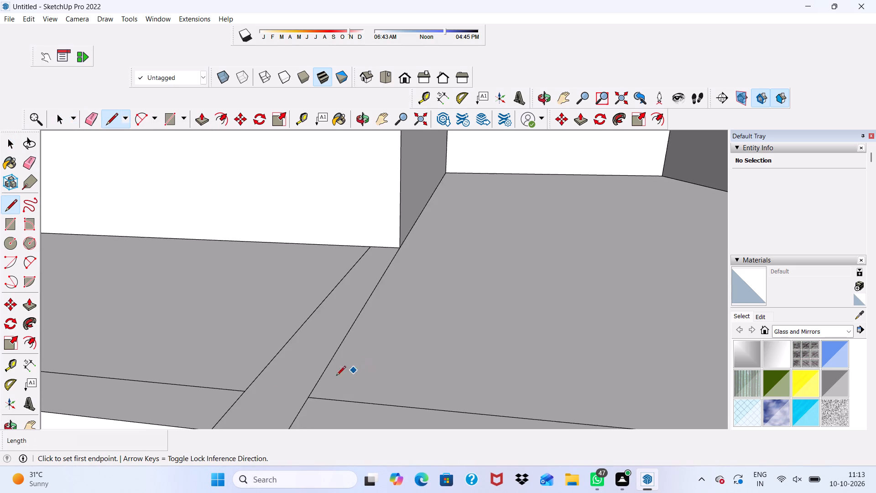
{"action": "scroll", "coordinate": [248, 402], "scroll_direction": "up", "scroll_amount": 5}
{"action": "left_click", "coordinate": [241, 386]}
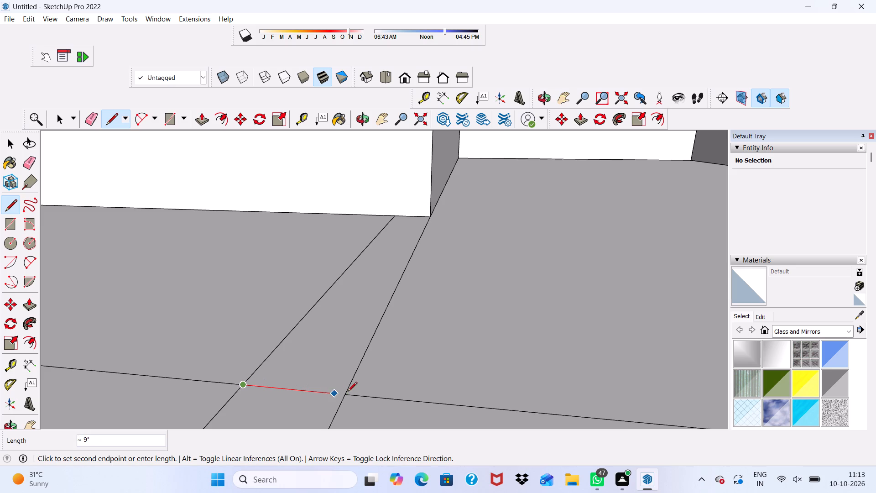
{"action": "left_click", "coordinate": [347, 399]}
{"action": "scroll", "coordinate": [325, 368], "scroll_direction": "down", "scroll_amount": 4}
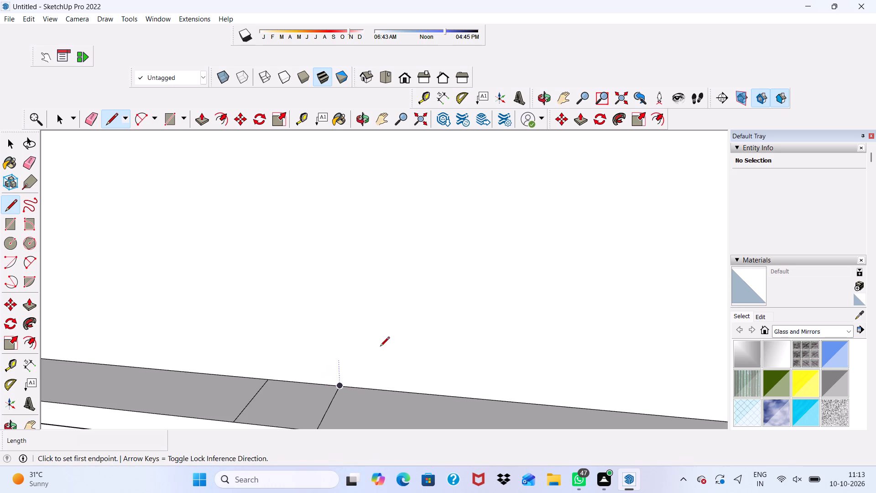
{"action": "scroll", "coordinate": [364, 315], "scroll_direction": "down", "scroll_amount": 8}
Delete the vertical face covering the front opening of the top storey.
{"action": "key", "text": "space"}
{"action": "left_click", "coordinate": [371, 302]}
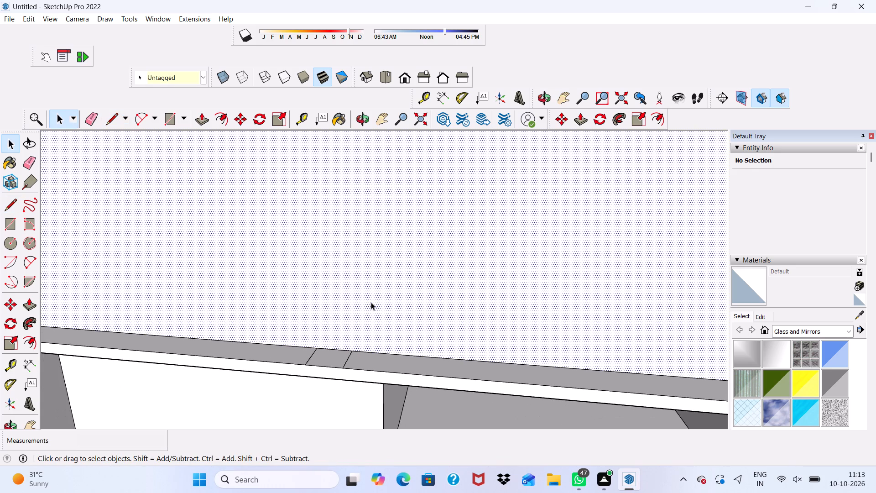
{"action": "key", "text": "Delete"}
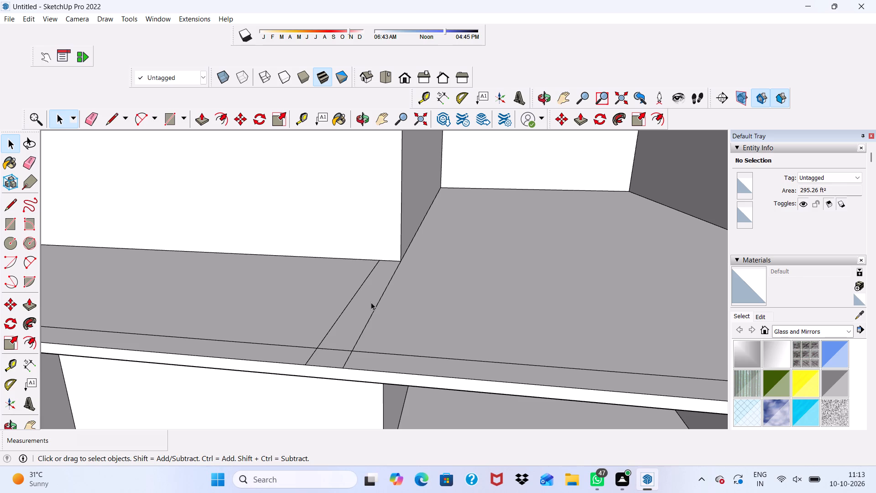
Push/pull the enclosed partition strip up about 9' 5 3/4" towards the roof slab, excluding the slab edge, and raise its top another 1/8".
{"action": "scroll", "coordinate": [365, 328], "scroll_direction": "up", "scroll_amount": 5}
{"action": "left_click", "coordinate": [350, 321]}
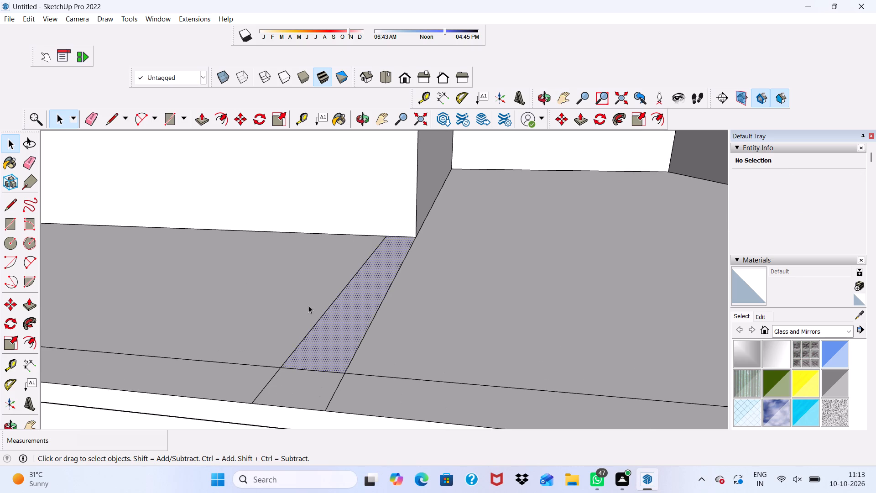
{"action": "left_click_drag", "start_coordinate": [201, 116], "coordinate": [204, 128]}
{"action": "left_click", "coordinate": [332, 330]}
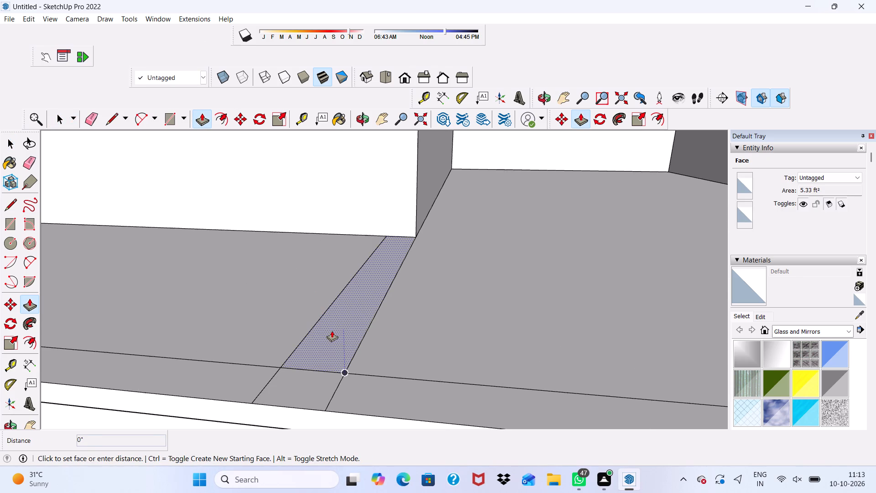
{"action": "scroll", "coordinate": [310, 245], "scroll_direction": "down", "scroll_amount": 20}
{"action": "scroll", "coordinate": [310, 245], "scroll_direction": "down", "scroll_amount": 1}
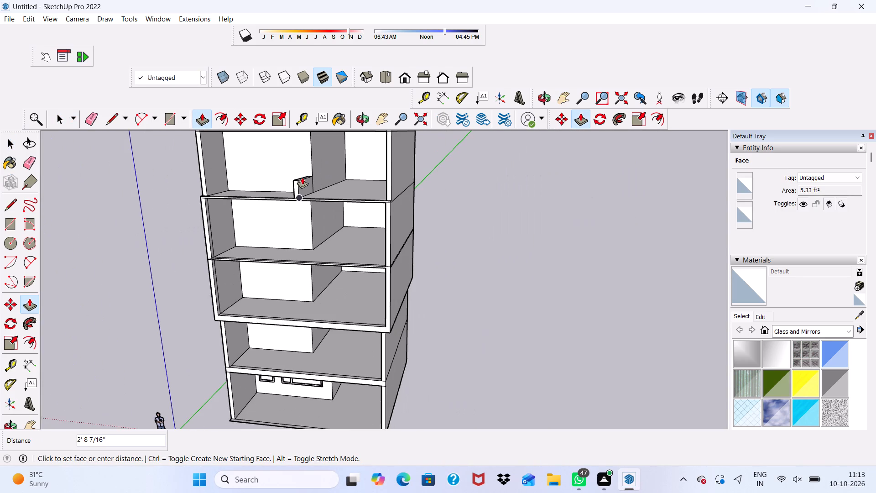
{"action": "scroll", "coordinate": [302, 177], "scroll_direction": "up", "scroll_amount": 2}
{"action": "scroll", "coordinate": [236, 199], "scroll_direction": "down", "scroll_amount": 2}
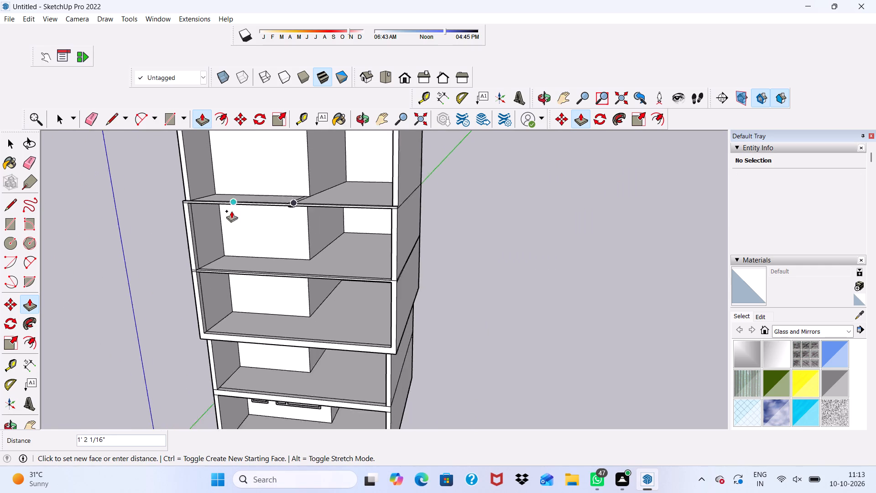
{"action": "scroll", "coordinate": [231, 211], "scroll_direction": "down", "scroll_amount": 8}
{"action": "scroll", "coordinate": [261, 169], "scroll_direction": "up", "scroll_amount": 14}
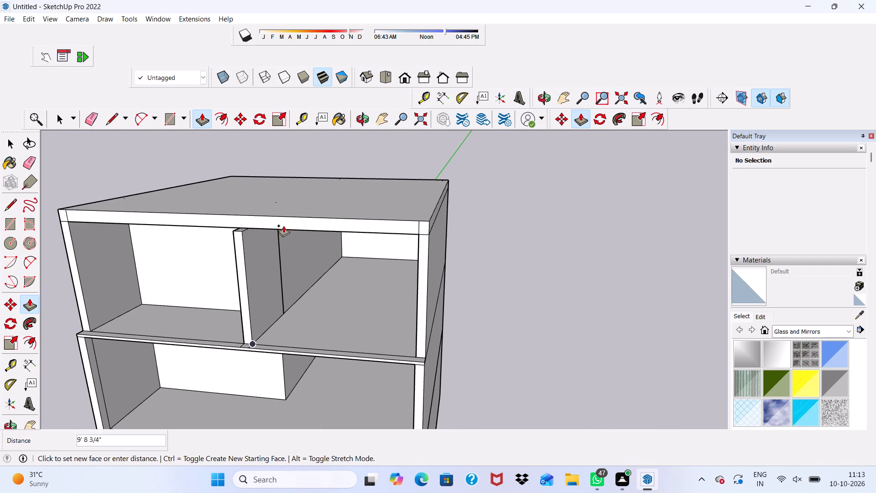
{"action": "middle_click_drag", "start_coordinate": [284, 228], "coordinate": [301, 189]}
{"action": "scroll", "coordinate": [300, 193], "scroll_direction": "up", "scroll_amount": 4}
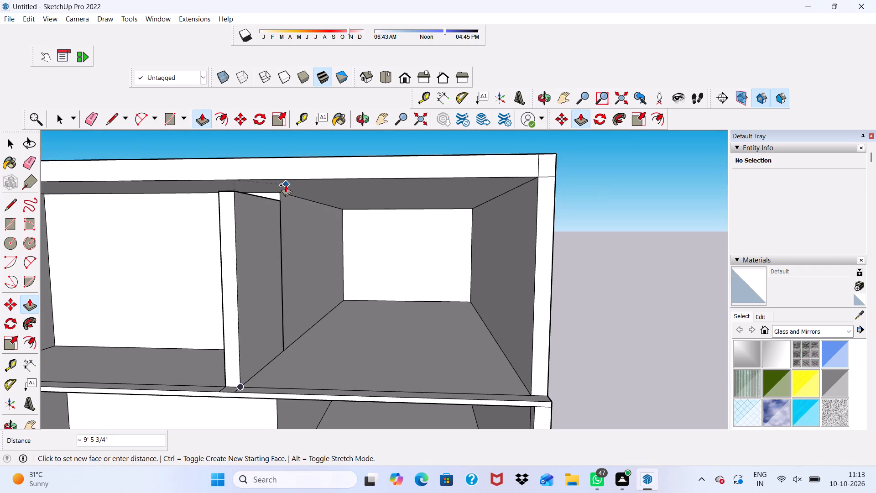
{"action": "scroll", "coordinate": [283, 202], "scroll_direction": "up", "scroll_amount": 5}
{"action": "scroll", "coordinate": [274, 197], "scroll_direction": "down", "scroll_amount": 1}
{"action": "middle_click_drag", "start_coordinate": [272, 196], "coordinate": [370, 182]}
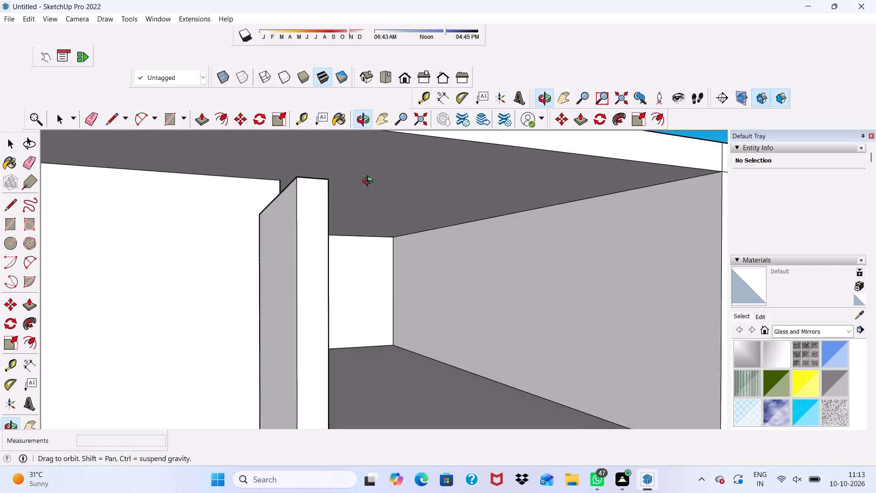
{"action": "middle_click_drag", "start_coordinate": [370, 182], "coordinate": [391, 192]}
{"action": "scroll", "coordinate": [276, 177], "scroll_direction": "up", "scroll_amount": 3}
{"action": "middle_click_drag", "start_coordinate": [241, 181], "coordinate": [240, 183]}
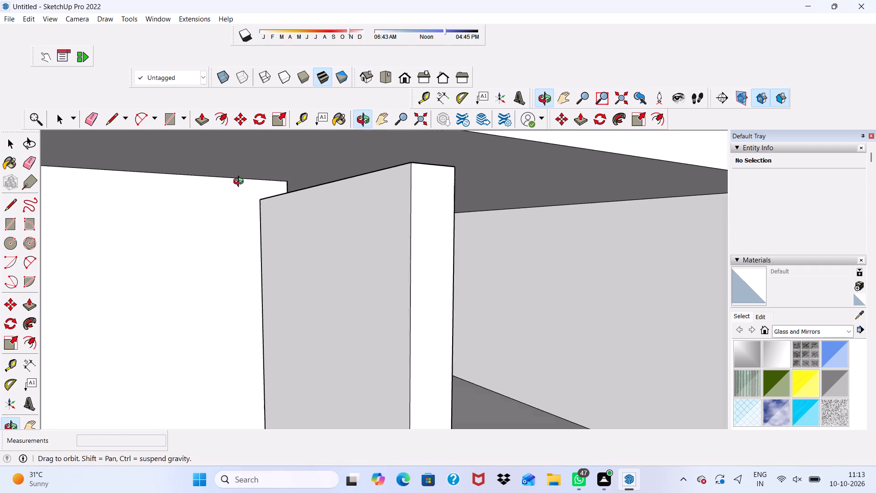
{"action": "middle_click_drag", "start_coordinate": [240, 183], "coordinate": [182, 204]}
{"action": "scroll", "coordinate": [346, 204], "scroll_direction": "up", "scroll_amount": 4}
{"action": "scroll", "coordinate": [282, 217], "scroll_direction": "down", "scroll_amount": 4}
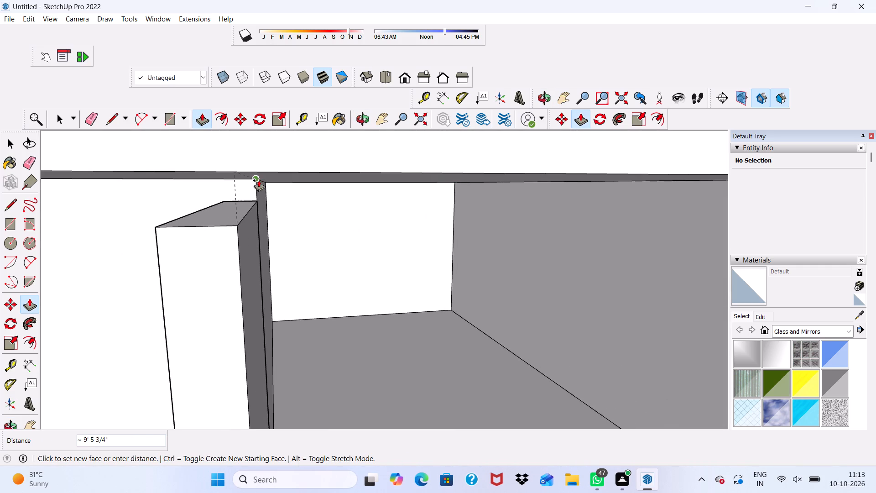
{"action": "left_click", "coordinate": [259, 180]}
{"action": "scroll", "coordinate": [243, 207], "scroll_direction": "up", "scroll_amount": 4}
{"action": "left_click", "coordinate": [230, 220]}
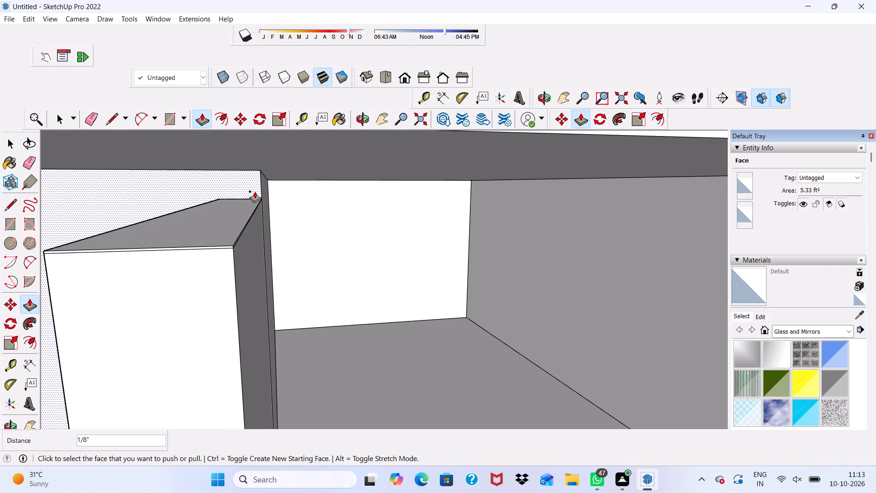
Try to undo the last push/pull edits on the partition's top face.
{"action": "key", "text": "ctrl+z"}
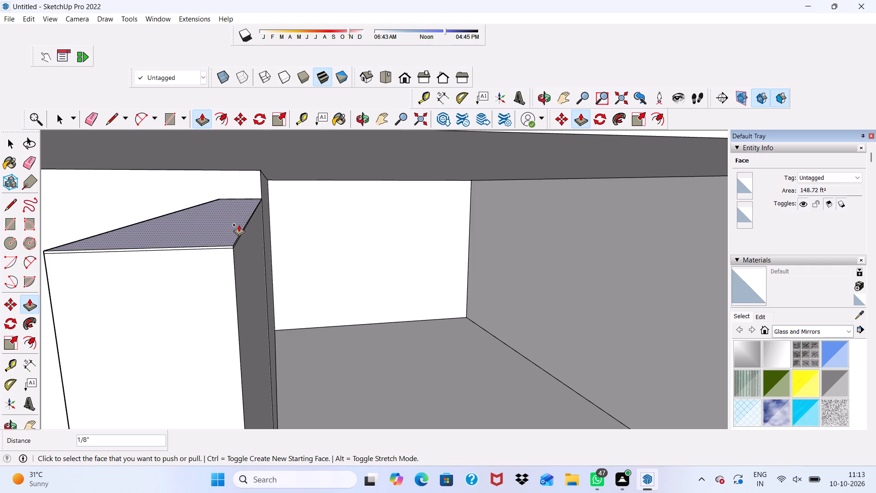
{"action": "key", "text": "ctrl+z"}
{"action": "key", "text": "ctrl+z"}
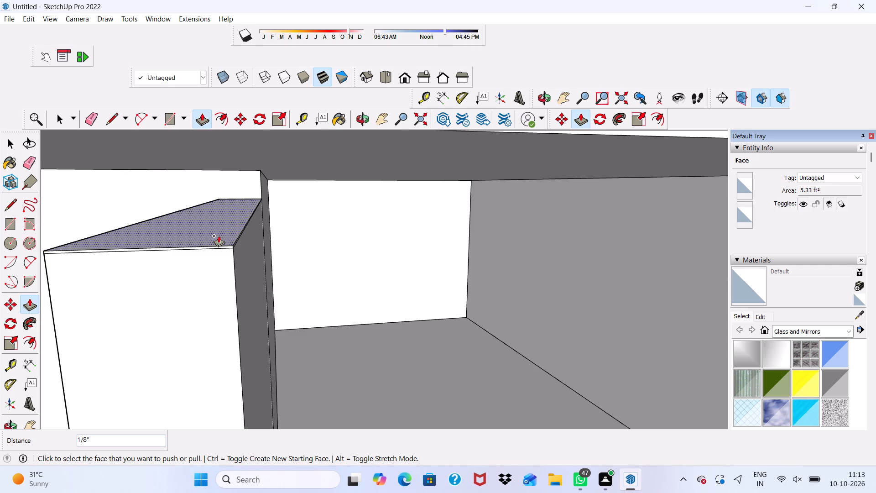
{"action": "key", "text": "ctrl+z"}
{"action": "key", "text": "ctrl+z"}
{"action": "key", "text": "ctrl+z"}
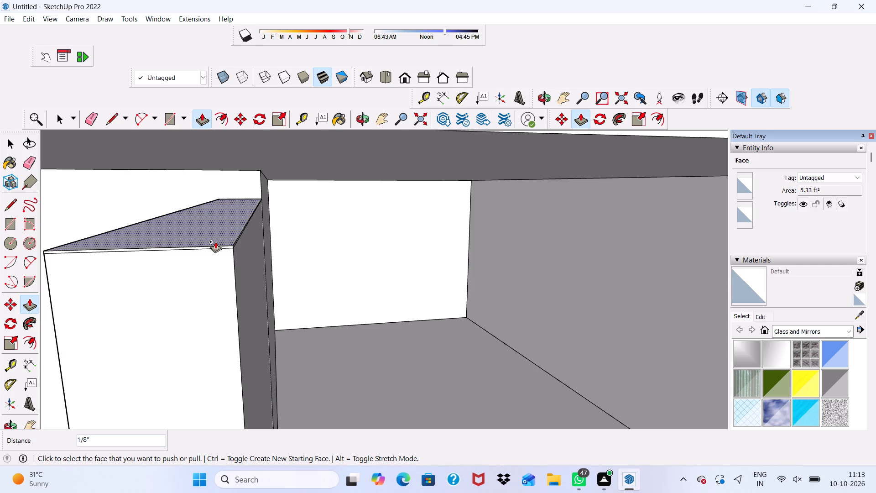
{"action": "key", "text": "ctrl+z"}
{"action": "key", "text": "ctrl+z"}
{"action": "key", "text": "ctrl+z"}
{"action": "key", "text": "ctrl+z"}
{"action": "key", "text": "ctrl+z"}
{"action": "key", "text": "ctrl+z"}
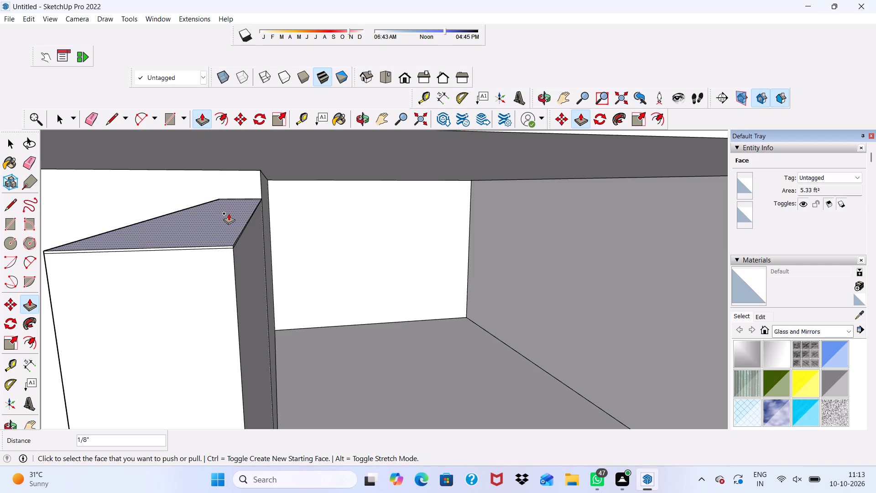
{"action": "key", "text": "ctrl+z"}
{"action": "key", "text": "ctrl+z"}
Pull the partition's top face up 7/16", and pull it the remaining distance of about 5 13/16" to the underside of the roof slab.
{"action": "scroll", "coordinate": [233, 214], "scroll_direction": "up", "scroll_amount": 4, "text": "ctrl"}
{"action": "left_click_drag", "start_coordinate": [224, 237], "coordinate": [224, 227]}
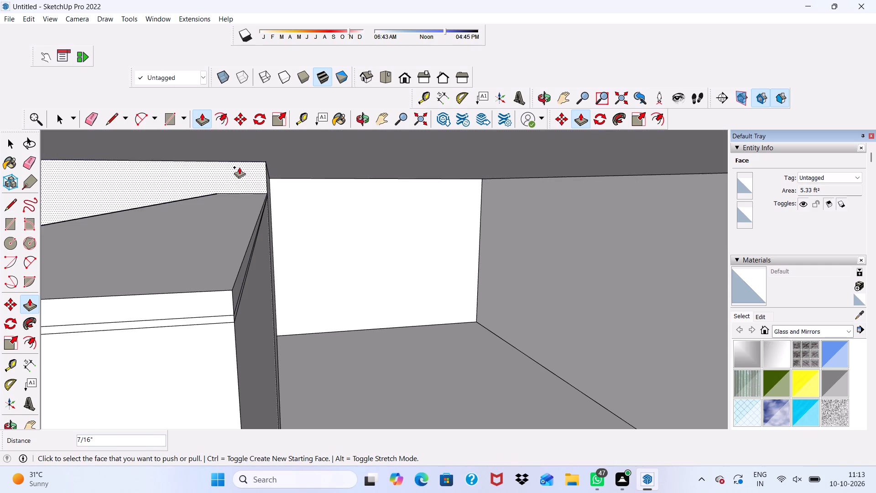
{"action": "scroll", "coordinate": [239, 206], "scroll_direction": "down", "scroll_amount": 2}
{"action": "middle_click_drag", "start_coordinate": [236, 222], "coordinate": [158, 128]}
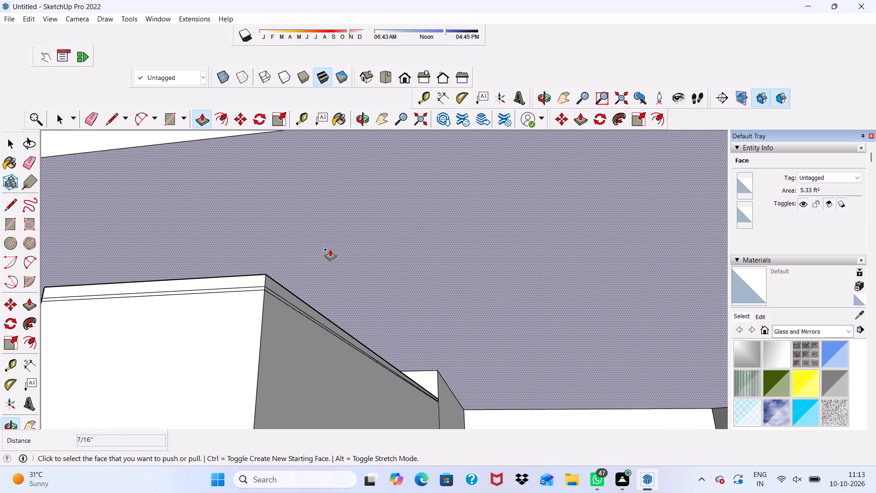
{"action": "middle_click_drag", "start_coordinate": [323, 266], "coordinate": [233, 365]}
{"action": "left_click", "coordinate": [284, 255]}
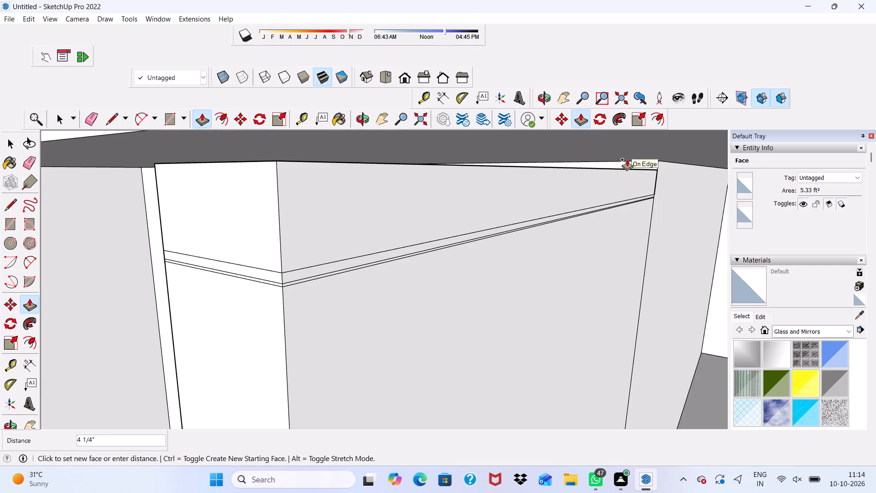
{"action": "left_click", "coordinate": [626, 150]}
Erase the leftover horizontal edge lines near the top of the partition on its front face and both side faces.
{"action": "scroll", "coordinate": [530, 192], "scroll_direction": "down", "scroll_amount": 7}
{"action": "middle_click_drag", "start_coordinate": [393, 206], "coordinate": [397, 206]}
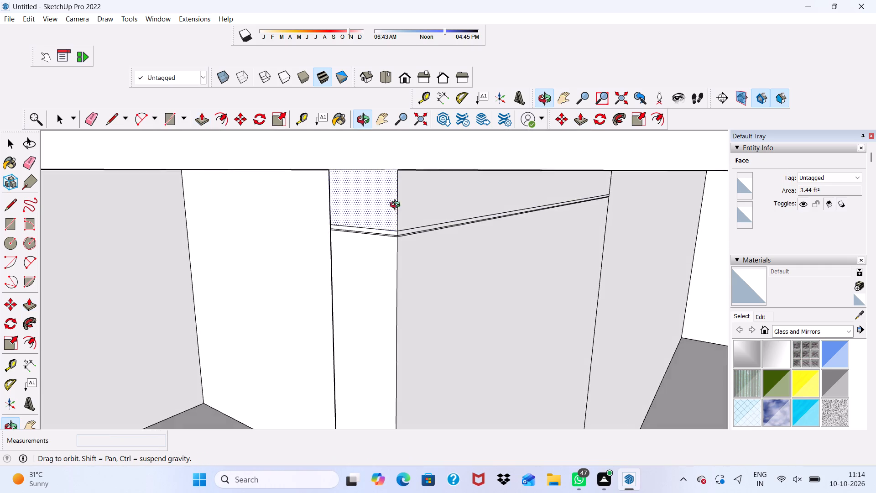
{"action": "middle_click_drag", "start_coordinate": [397, 206], "coordinate": [515, 249]}
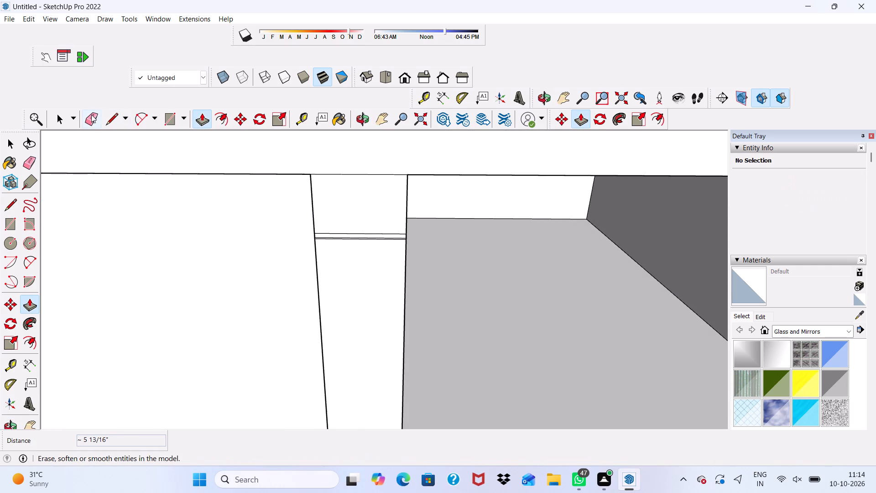
{"action": "left_click", "coordinate": [91, 121]}
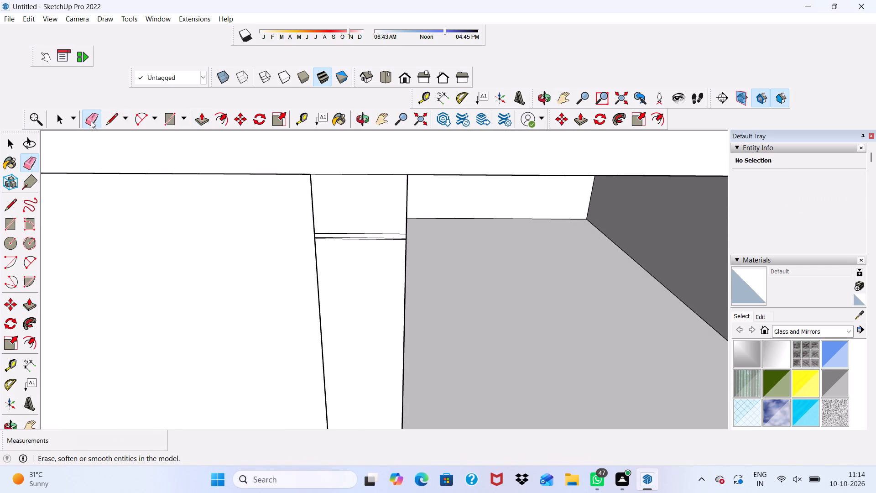
{"action": "left_click_drag", "start_coordinate": [355, 226], "coordinate": [351, 249]}
{"action": "middle_click_drag", "start_coordinate": [362, 250], "coordinate": [206, 228]}
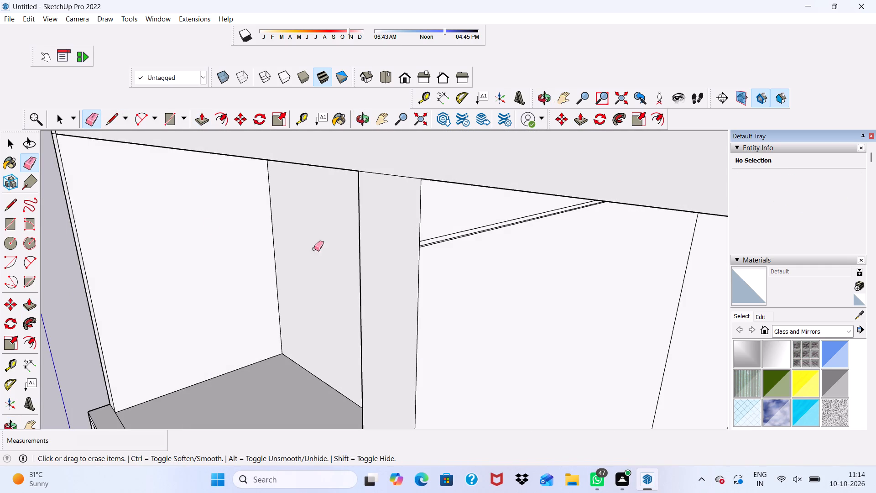
{"action": "left_click_drag", "start_coordinate": [466, 218], "coordinate": [474, 260]}
{"action": "scroll", "coordinate": [368, 260], "scroll_direction": "down", "scroll_amount": 1}
{"action": "middle_click_drag", "start_coordinate": [368, 260], "coordinate": [503, 246]}
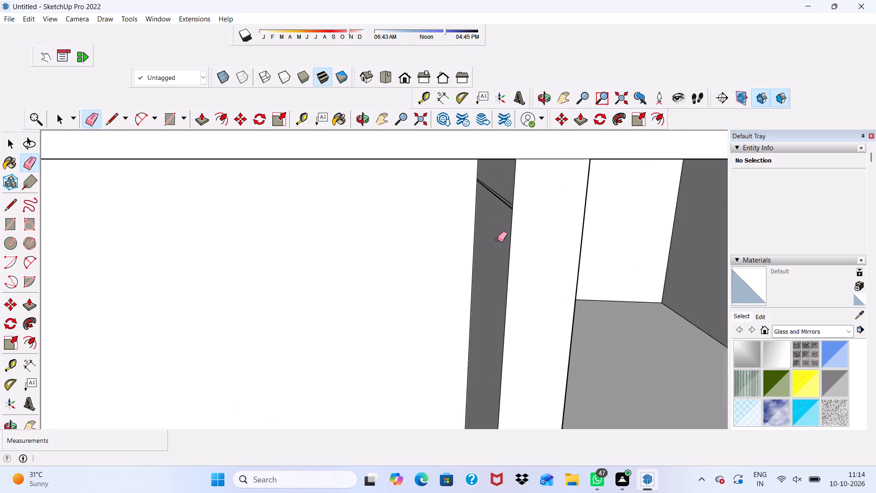
{"action": "left_click_drag", "start_coordinate": [485, 184], "coordinate": [489, 211]}
Erase the two short lines crossing the slab edge in front of the partition's base.
{"action": "scroll", "coordinate": [467, 192], "scroll_direction": "down", "scroll_amount": 10}
{"action": "scroll", "coordinate": [462, 269], "scroll_direction": "down", "scroll_amount": 1}
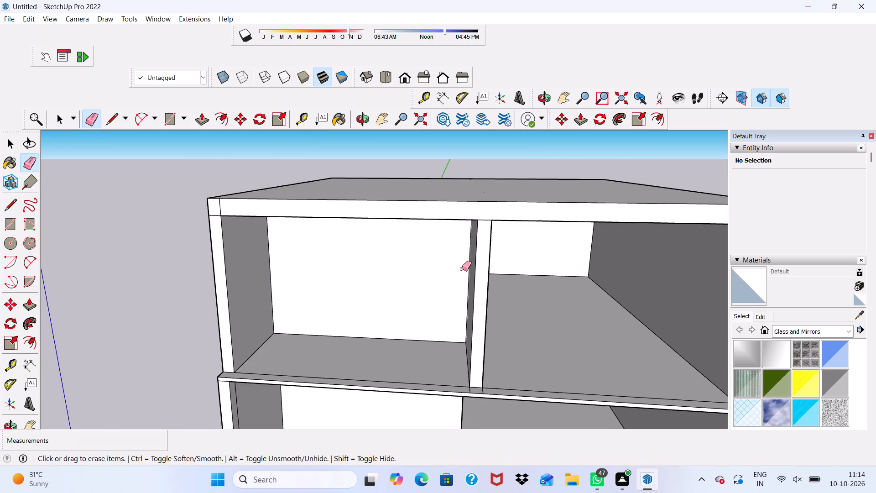
{"action": "scroll", "coordinate": [462, 269], "scroll_direction": "down", "scroll_amount": 1}
{"action": "middle_click_drag", "start_coordinate": [462, 269], "coordinate": [543, 265]}
{"action": "scroll", "coordinate": [566, 365], "scroll_direction": "up", "scroll_amount": 2}
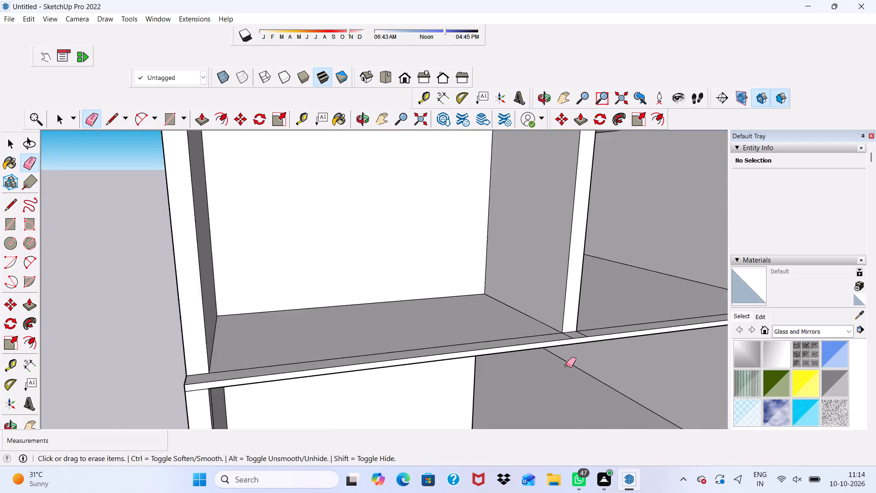
{"action": "scroll", "coordinate": [566, 365], "scroll_direction": "up", "scroll_amount": 8}
{"action": "scroll", "coordinate": [536, 293], "scroll_direction": "down", "scroll_amount": 5}
{"action": "scroll", "coordinate": [533, 290], "scroll_direction": "up", "scroll_amount": 7}
{"action": "left_click_drag", "start_coordinate": [534, 282], "coordinate": [538, 282]}
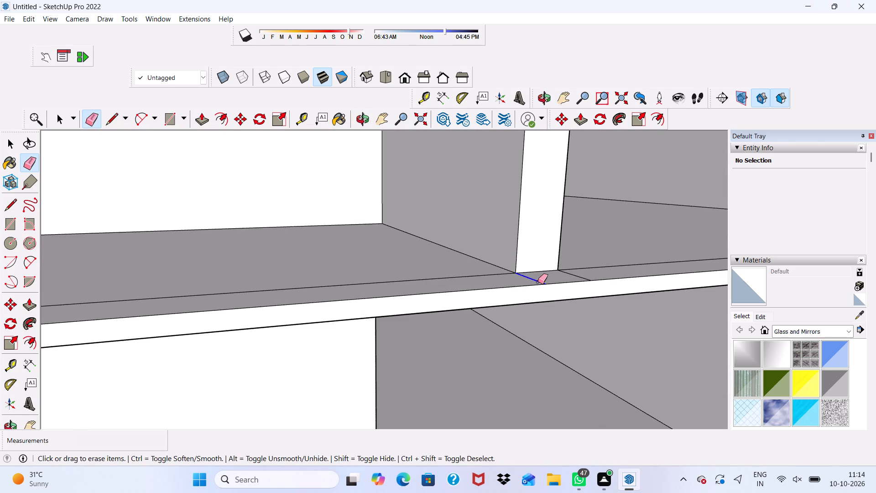
{"action": "left_click_drag", "start_coordinate": [538, 282], "coordinate": [540, 282]}
{"action": "left_click_drag", "start_coordinate": [560, 274], "coordinate": [579, 274]}
{"action": "scroll", "coordinate": [562, 280], "scroll_direction": "down", "scroll_amount": 4}
{"action": "key", "text": "space"}
{"action": "scroll", "coordinate": [449, 294], "scroll_direction": "down", "scroll_amount": 7}
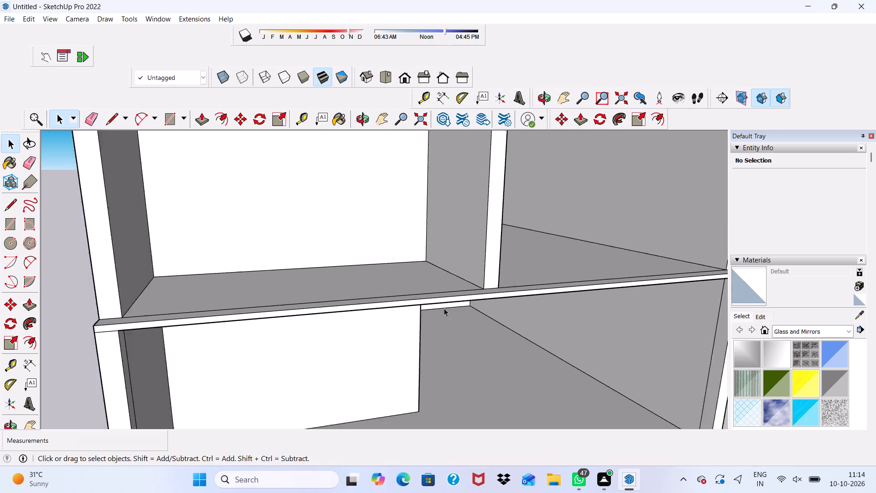
{"action": "scroll", "coordinate": [444, 308], "scroll_direction": "down", "scroll_amount": 9}
{"action": "middle_click_drag", "start_coordinate": [419, 297], "coordinate": [318, 260]}
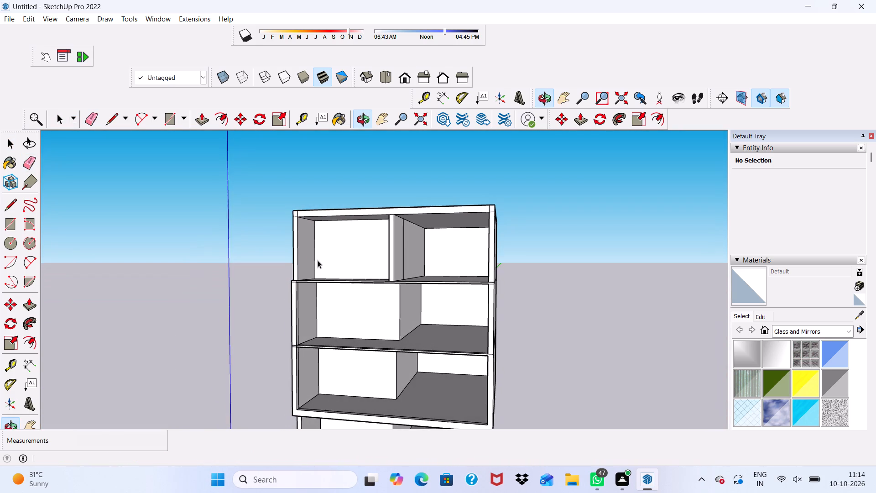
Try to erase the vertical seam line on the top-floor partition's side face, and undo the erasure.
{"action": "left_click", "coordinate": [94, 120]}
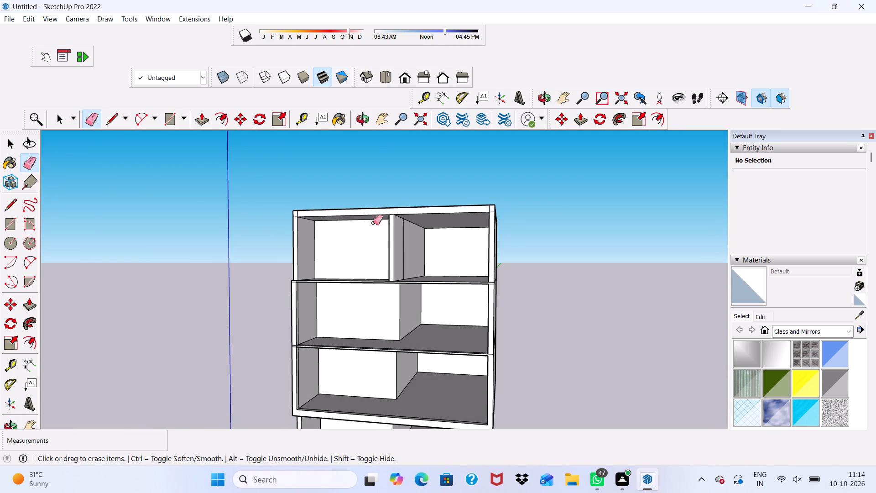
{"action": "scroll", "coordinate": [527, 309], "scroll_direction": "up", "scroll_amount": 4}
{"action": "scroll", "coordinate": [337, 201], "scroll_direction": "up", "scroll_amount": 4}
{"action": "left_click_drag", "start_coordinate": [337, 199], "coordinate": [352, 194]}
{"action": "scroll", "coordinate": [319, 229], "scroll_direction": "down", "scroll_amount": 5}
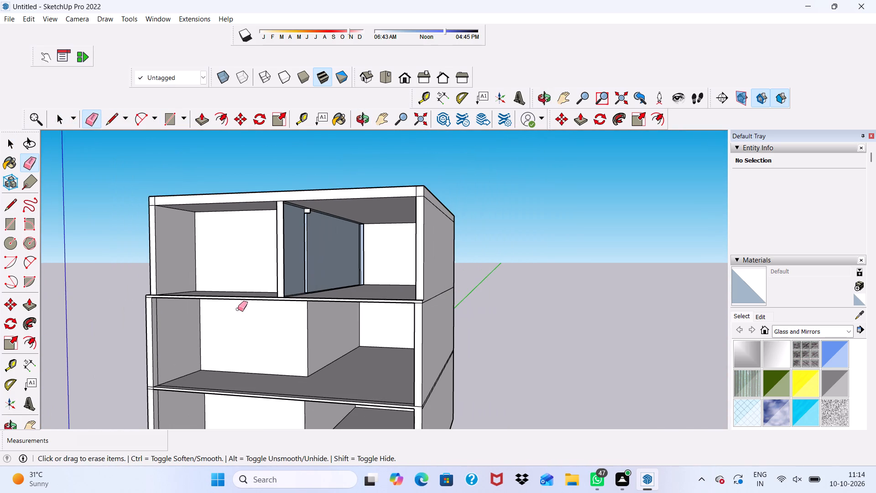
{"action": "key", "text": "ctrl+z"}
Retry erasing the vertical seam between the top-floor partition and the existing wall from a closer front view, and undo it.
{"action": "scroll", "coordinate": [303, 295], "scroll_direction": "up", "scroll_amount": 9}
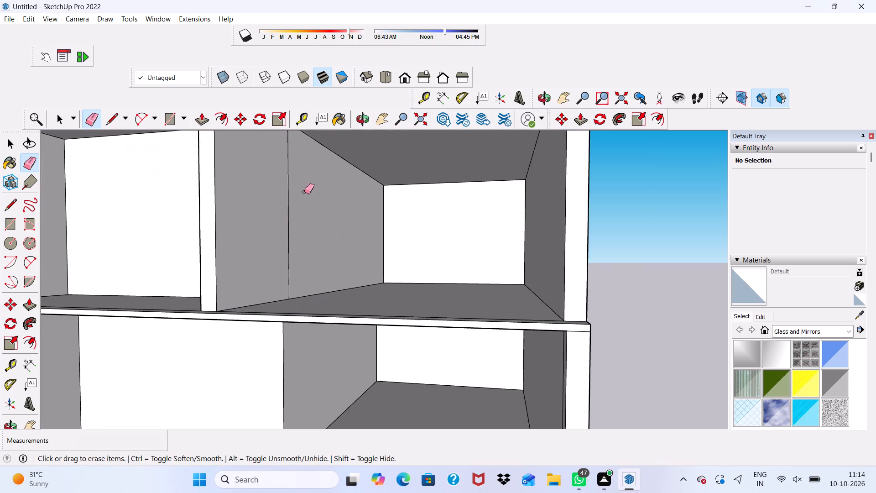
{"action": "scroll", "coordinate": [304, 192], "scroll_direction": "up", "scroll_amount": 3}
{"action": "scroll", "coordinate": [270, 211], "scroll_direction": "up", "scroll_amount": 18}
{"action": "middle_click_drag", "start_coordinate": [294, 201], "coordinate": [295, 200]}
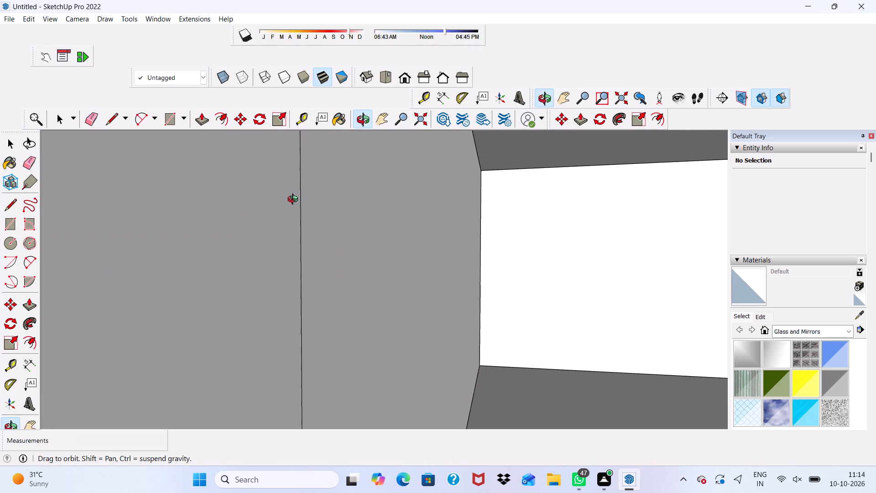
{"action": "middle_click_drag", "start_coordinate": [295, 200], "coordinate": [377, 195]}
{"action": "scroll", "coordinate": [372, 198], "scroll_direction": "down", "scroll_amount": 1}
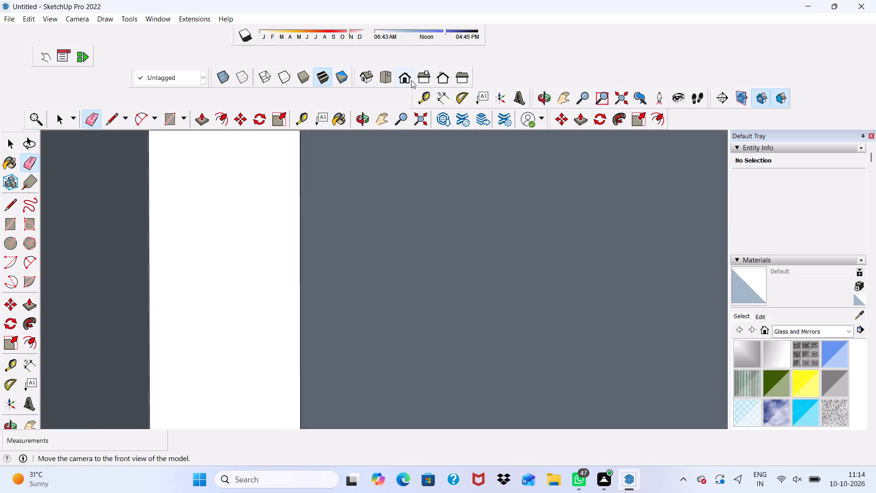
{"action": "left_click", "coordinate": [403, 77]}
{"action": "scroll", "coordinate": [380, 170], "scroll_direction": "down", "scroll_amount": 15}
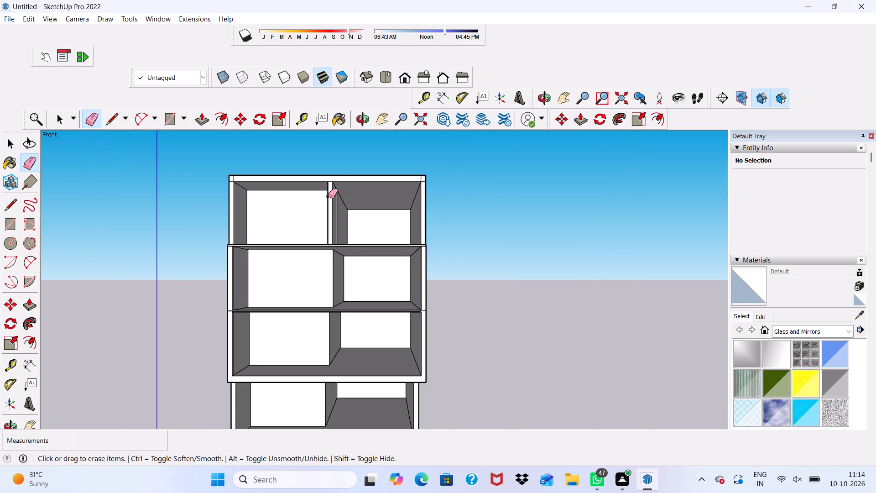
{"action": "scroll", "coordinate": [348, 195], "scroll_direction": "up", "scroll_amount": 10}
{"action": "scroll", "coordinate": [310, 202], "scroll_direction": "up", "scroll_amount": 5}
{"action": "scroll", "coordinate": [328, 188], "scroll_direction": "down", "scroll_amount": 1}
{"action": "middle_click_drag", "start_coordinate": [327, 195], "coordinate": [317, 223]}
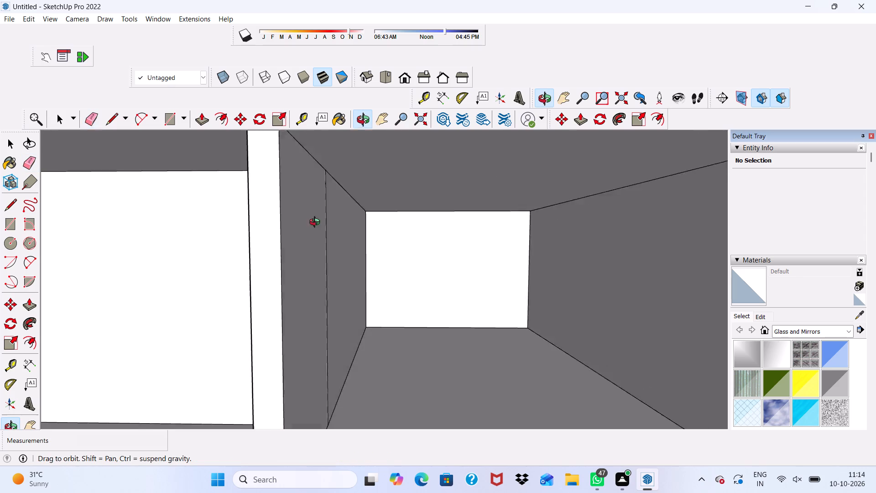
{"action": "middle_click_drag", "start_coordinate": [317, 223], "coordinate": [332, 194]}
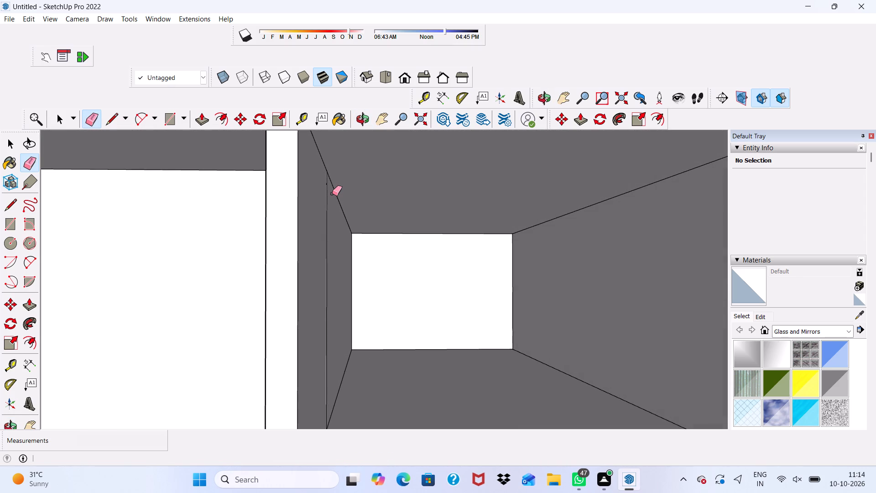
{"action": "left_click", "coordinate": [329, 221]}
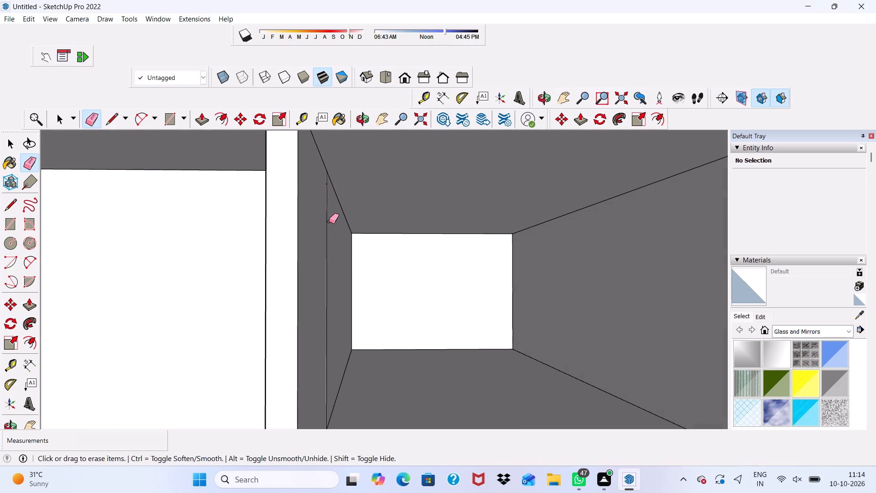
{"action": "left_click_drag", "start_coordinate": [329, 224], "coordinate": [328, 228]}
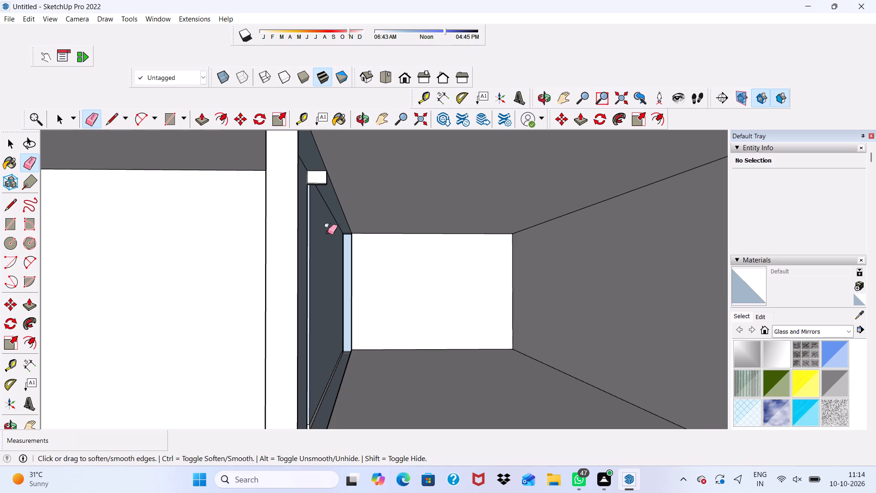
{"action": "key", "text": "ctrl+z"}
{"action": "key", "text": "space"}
On the floor one storey below, place a guide through the projecting wall's corner, parallel to the side wall, and a second guide 9" from it.
{"action": "scroll", "coordinate": [325, 236], "scroll_direction": "down", "scroll_amount": 13}
{"action": "middle_click_drag", "start_coordinate": [332, 231], "coordinate": [333, 248]}
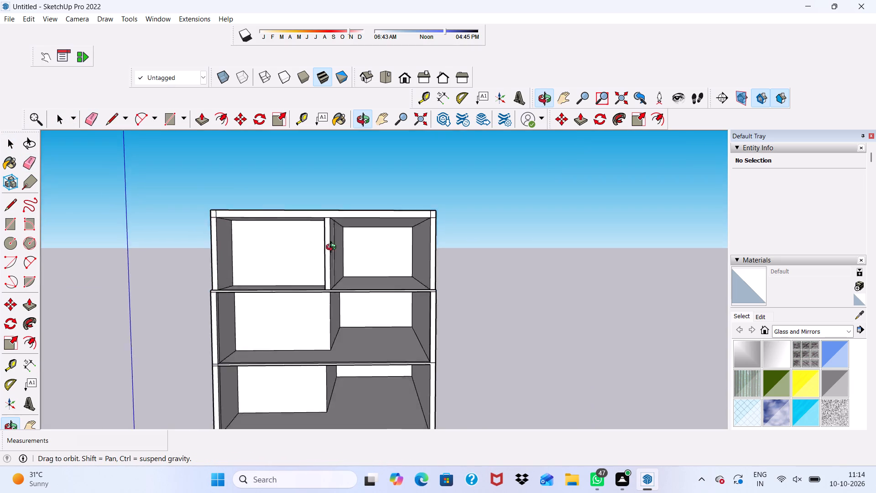
{"action": "middle_click_drag", "start_coordinate": [333, 248], "coordinate": [288, 277]}
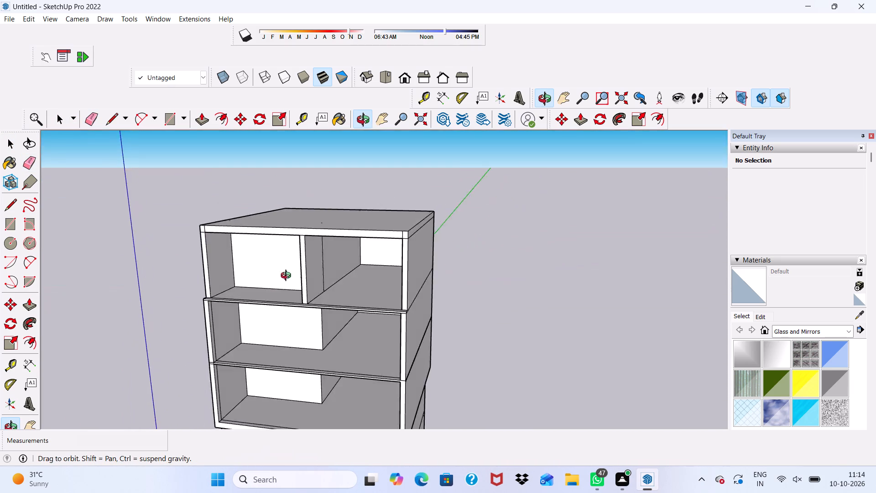
{"action": "middle_click_drag", "start_coordinate": [288, 277], "coordinate": [321, 315]}
{"action": "scroll", "coordinate": [334, 356], "scroll_direction": "up", "scroll_amount": 12}
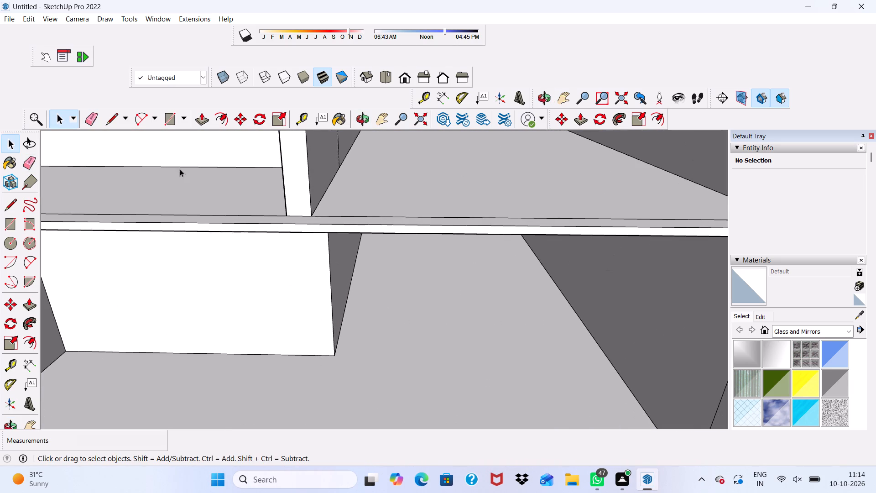
{"action": "left_click", "coordinate": [303, 119]}
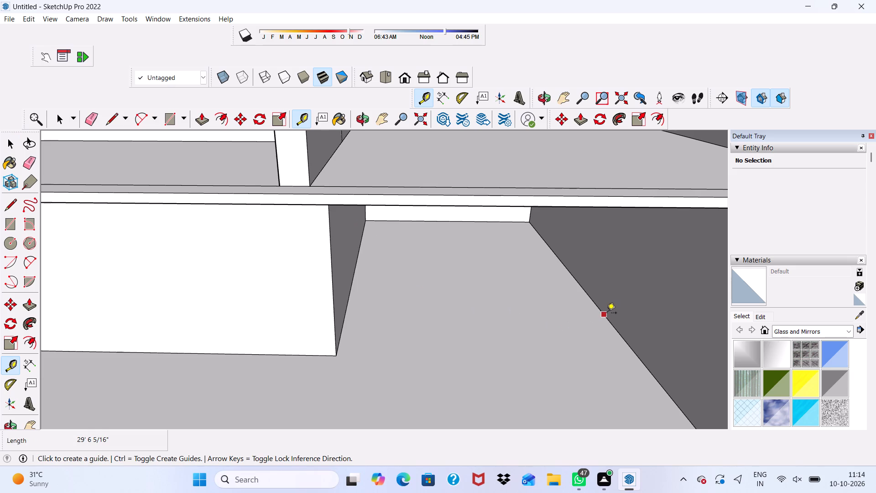
{"action": "left_click", "coordinate": [607, 317]}
{"action": "scroll", "coordinate": [398, 314], "scroll_direction": "down", "scroll_amount": 4}
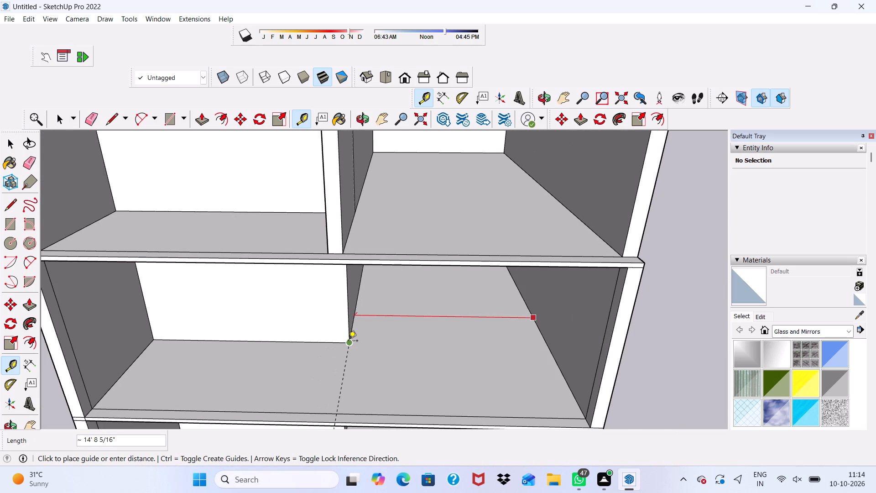
{"action": "left_click", "coordinate": [350, 344]}
{"action": "left_click", "coordinate": [346, 355]}
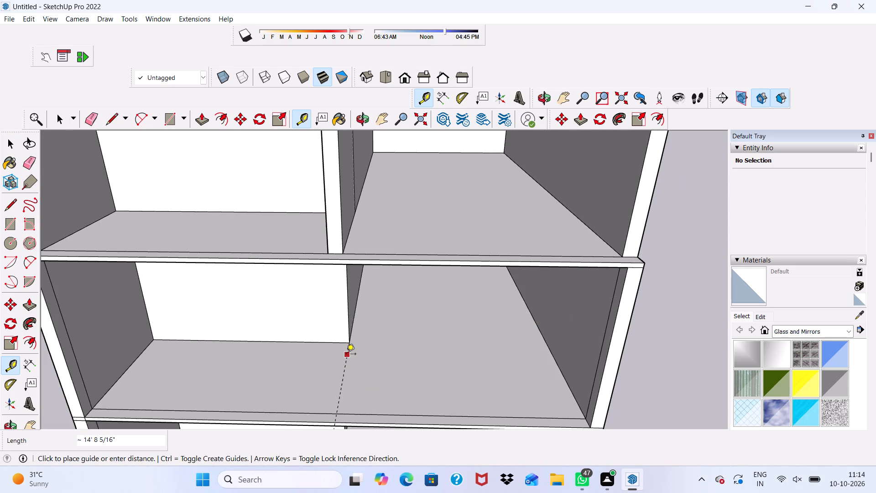
{"action": "key", "text": "9"}
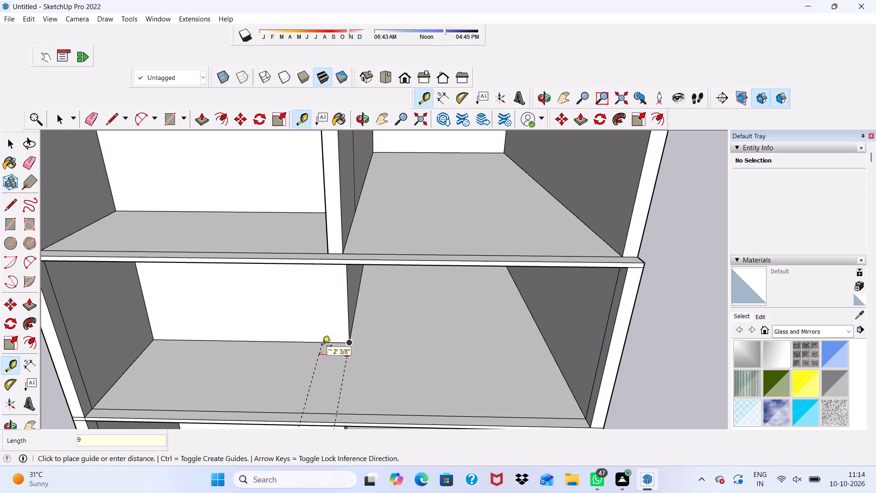
{"action": "key", "text": "shift+quotedbl"}
{"action": "key", "text": "Return"}
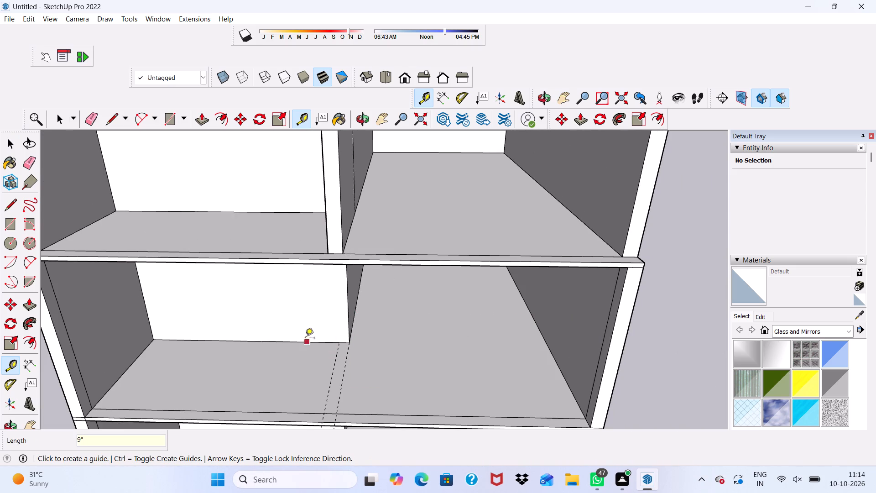
Draw two lines about 7' 10 1/4" long over the guides, between the back wall and the inner line at the slab edge.
{"action": "left_click", "coordinate": [111, 117]}
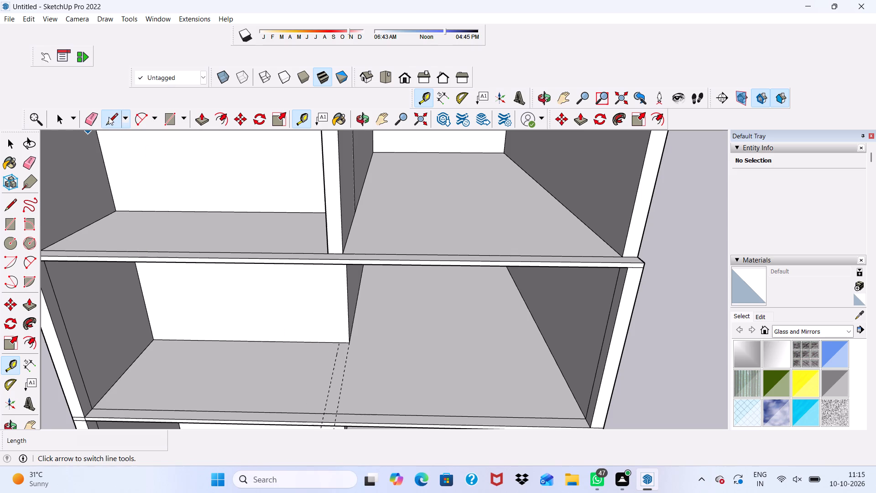
{"action": "scroll", "coordinate": [339, 342], "scroll_direction": "up", "scroll_amount": 7}
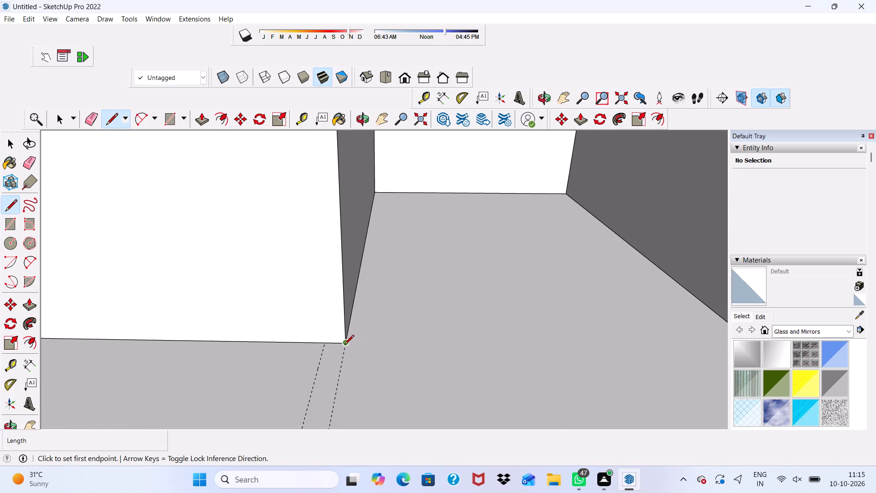
{"action": "left_click", "coordinate": [344, 345]}
{"action": "scroll", "coordinate": [336, 362], "scroll_direction": "down", "scroll_amount": 12}
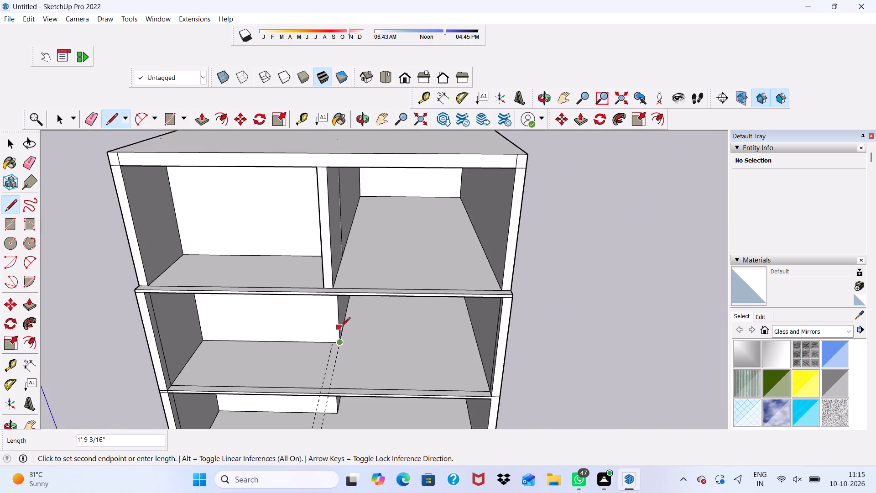
{"action": "scroll", "coordinate": [341, 327], "scroll_direction": "down", "scroll_amount": 3}
{"action": "scroll", "coordinate": [332, 376], "scroll_direction": "up", "scroll_amount": 16}
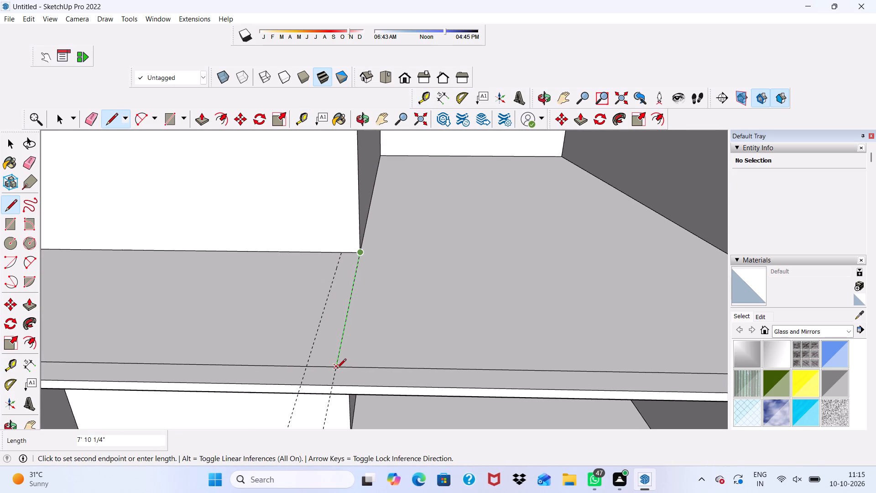
{"action": "left_click", "coordinate": [335, 367]}
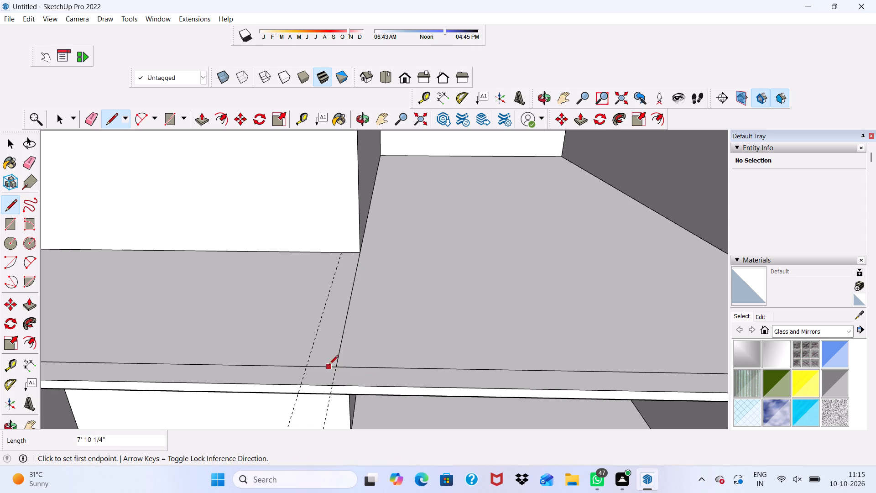
{"action": "left_click", "coordinate": [306, 368]}
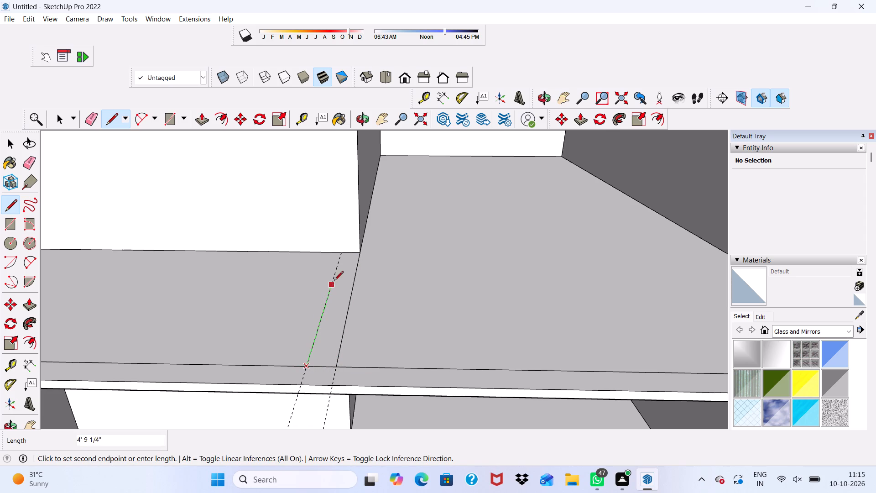
{"action": "left_click", "coordinate": [342, 251]}
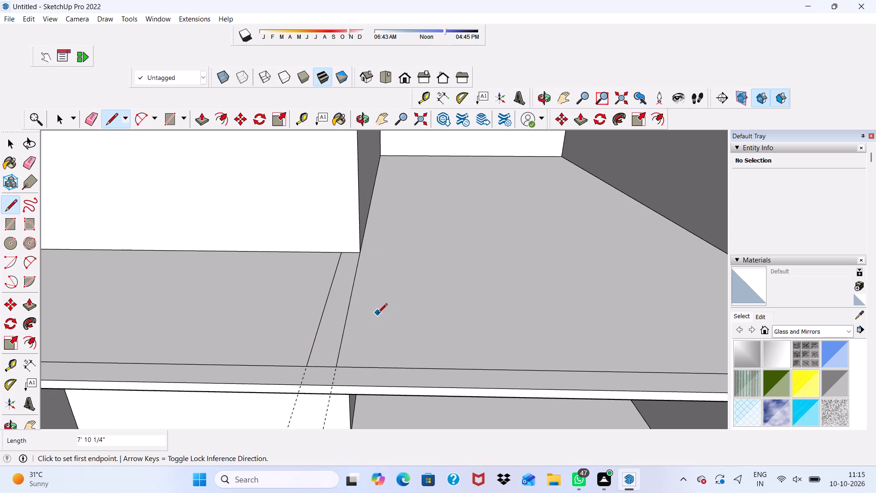
{"action": "key", "text": "space"}
Erase the two construction guides that extend across the slab edge.
{"action": "left_click", "coordinate": [92, 114]}
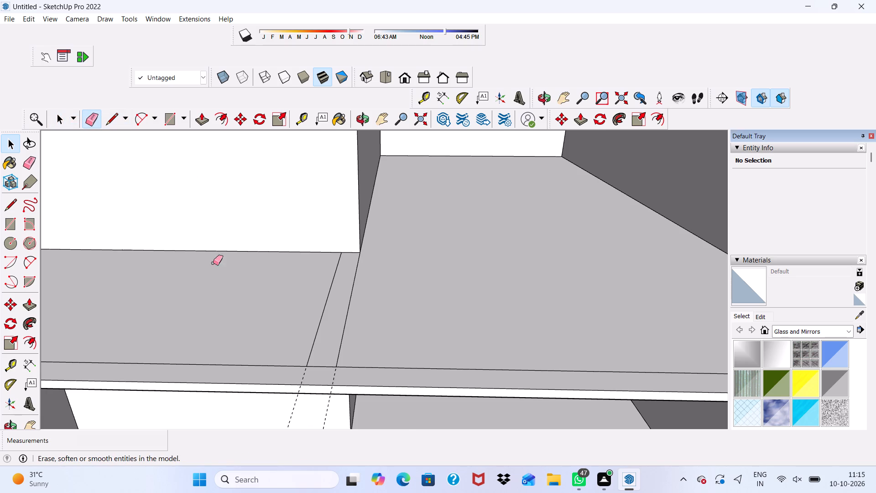
{"action": "scroll", "coordinate": [398, 430], "scroll_direction": "up", "scroll_amount": 4}
{"action": "left_click", "coordinate": [186, 254]}
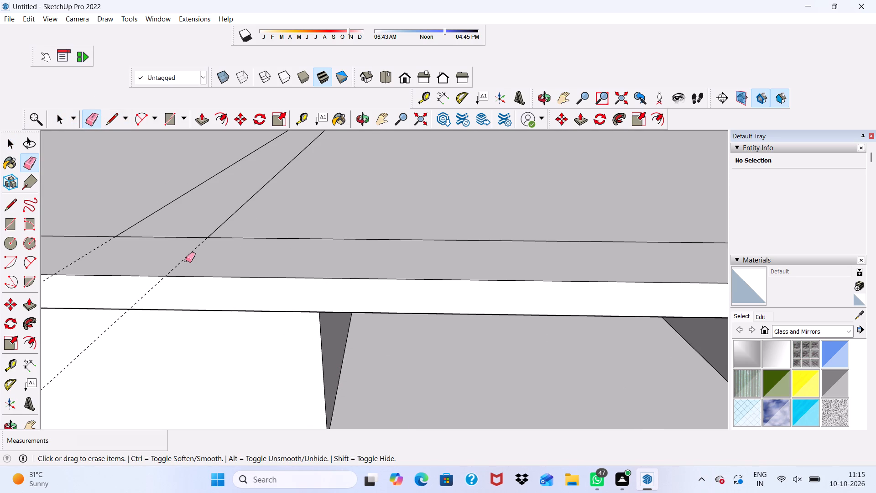
{"action": "left_click", "coordinate": [186, 260]}
{"action": "left_click_drag", "start_coordinate": [86, 246], "coordinate": [101, 255]}
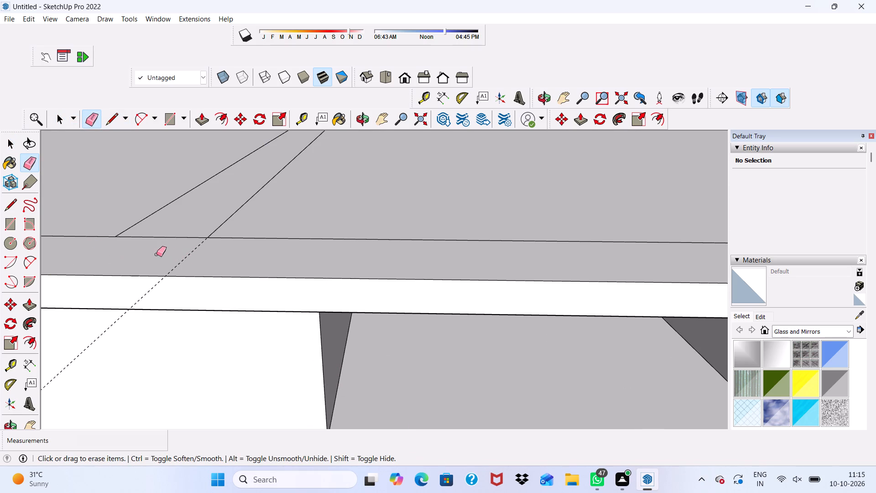
{"action": "left_click_drag", "start_coordinate": [172, 259], "coordinate": [186, 264]}
{"action": "key", "text": "space"}
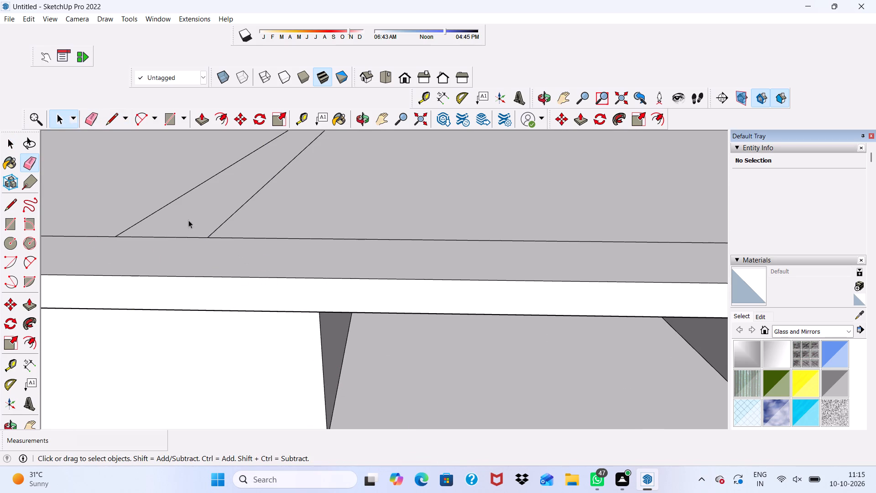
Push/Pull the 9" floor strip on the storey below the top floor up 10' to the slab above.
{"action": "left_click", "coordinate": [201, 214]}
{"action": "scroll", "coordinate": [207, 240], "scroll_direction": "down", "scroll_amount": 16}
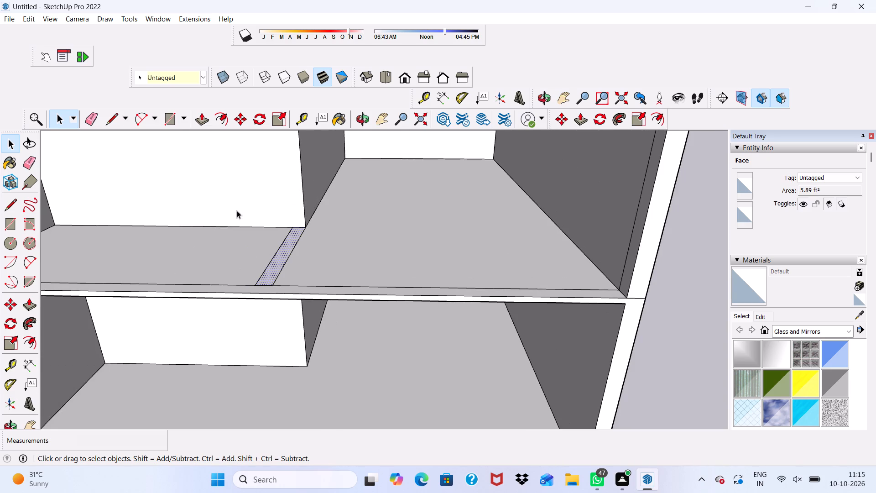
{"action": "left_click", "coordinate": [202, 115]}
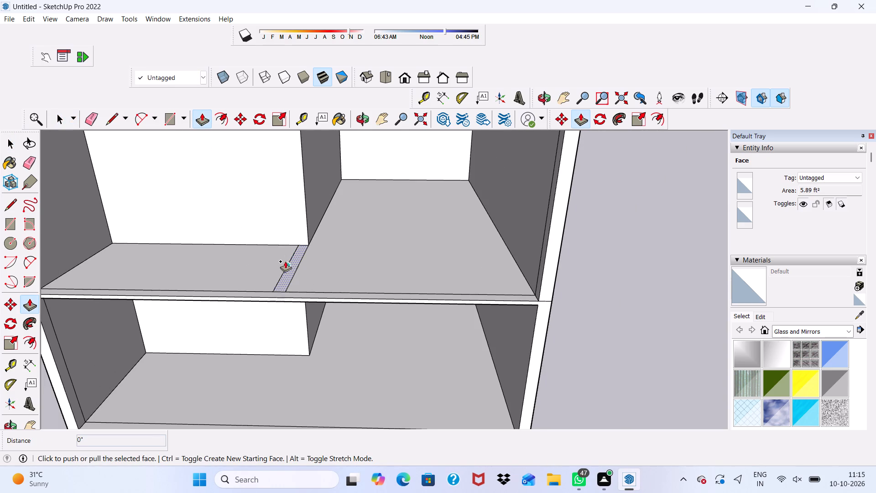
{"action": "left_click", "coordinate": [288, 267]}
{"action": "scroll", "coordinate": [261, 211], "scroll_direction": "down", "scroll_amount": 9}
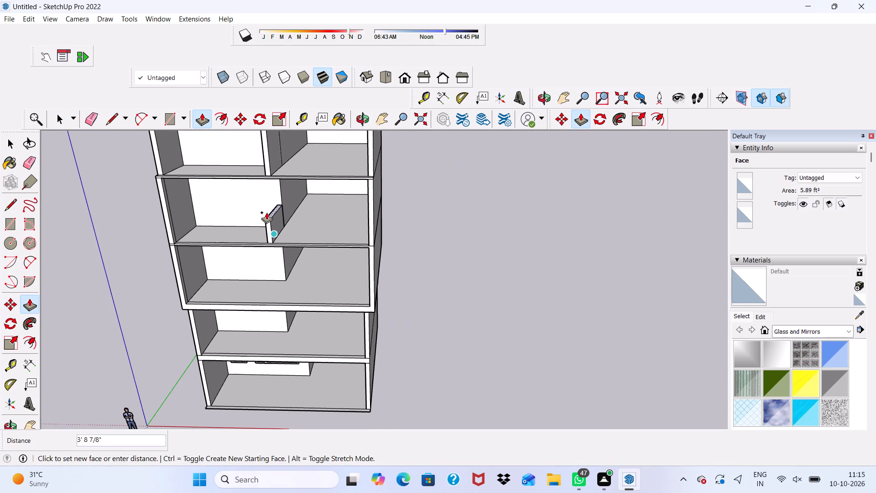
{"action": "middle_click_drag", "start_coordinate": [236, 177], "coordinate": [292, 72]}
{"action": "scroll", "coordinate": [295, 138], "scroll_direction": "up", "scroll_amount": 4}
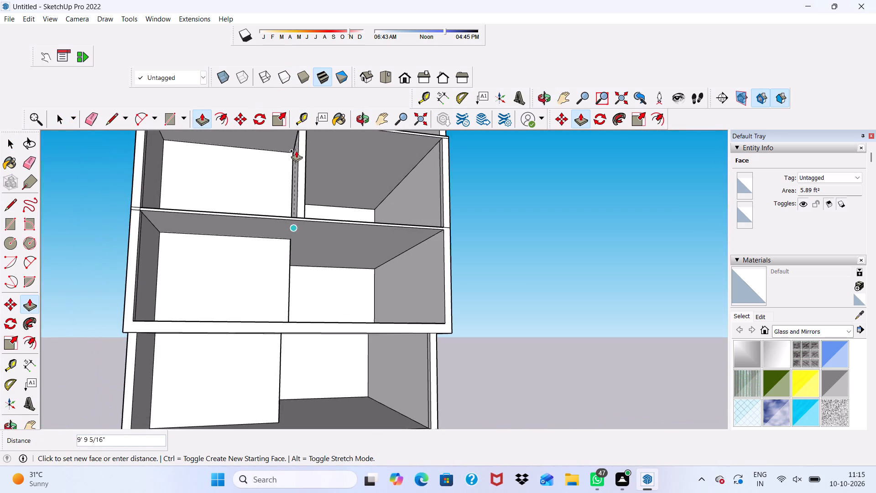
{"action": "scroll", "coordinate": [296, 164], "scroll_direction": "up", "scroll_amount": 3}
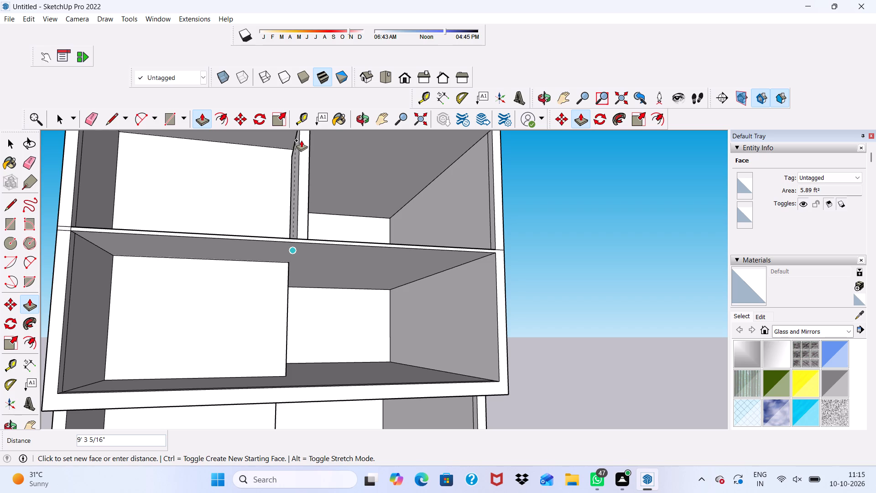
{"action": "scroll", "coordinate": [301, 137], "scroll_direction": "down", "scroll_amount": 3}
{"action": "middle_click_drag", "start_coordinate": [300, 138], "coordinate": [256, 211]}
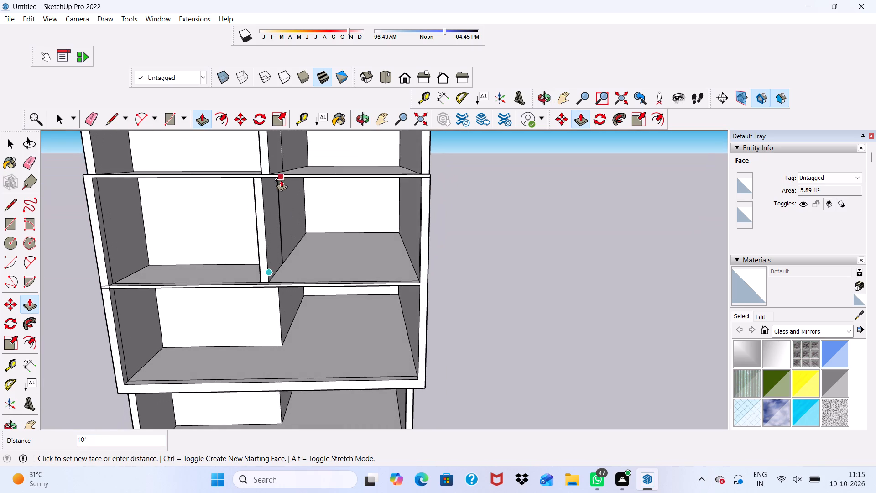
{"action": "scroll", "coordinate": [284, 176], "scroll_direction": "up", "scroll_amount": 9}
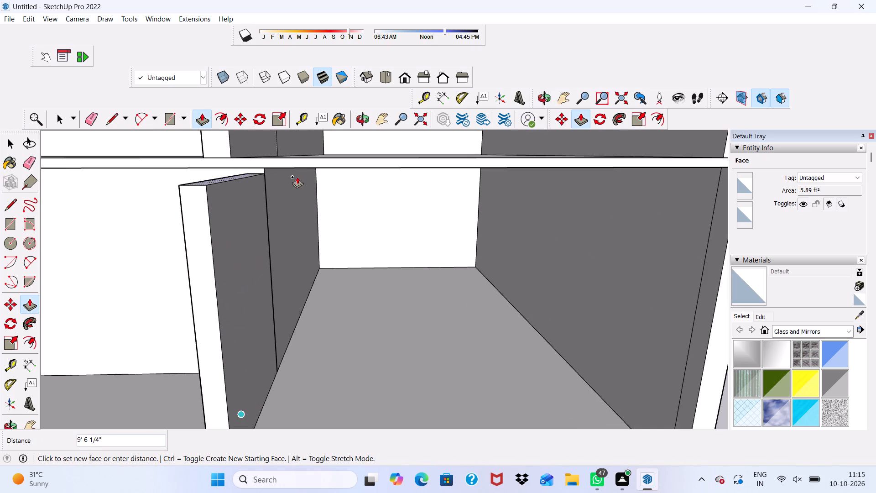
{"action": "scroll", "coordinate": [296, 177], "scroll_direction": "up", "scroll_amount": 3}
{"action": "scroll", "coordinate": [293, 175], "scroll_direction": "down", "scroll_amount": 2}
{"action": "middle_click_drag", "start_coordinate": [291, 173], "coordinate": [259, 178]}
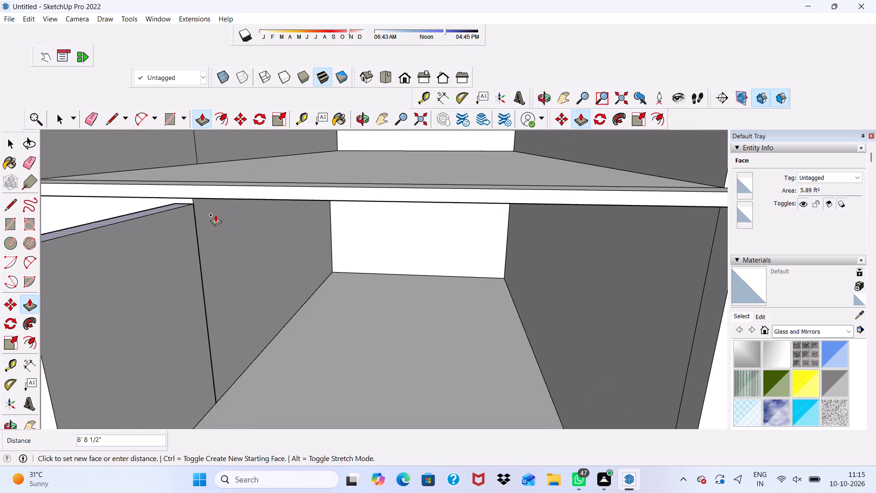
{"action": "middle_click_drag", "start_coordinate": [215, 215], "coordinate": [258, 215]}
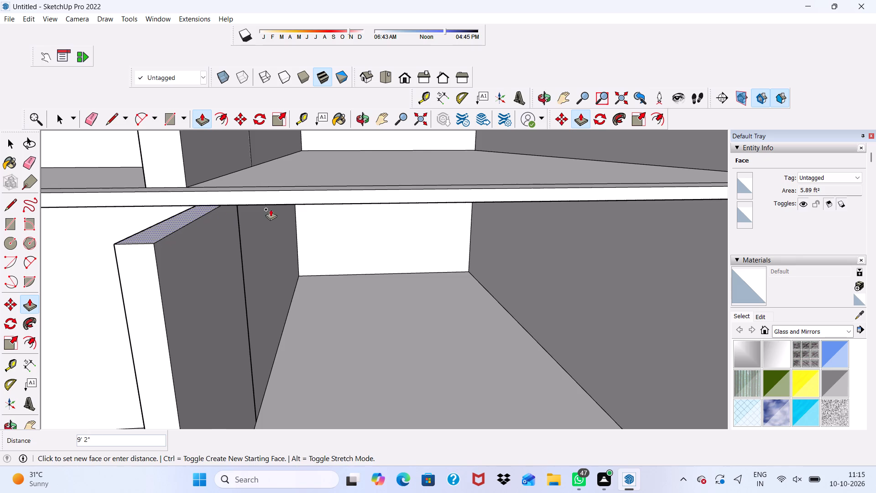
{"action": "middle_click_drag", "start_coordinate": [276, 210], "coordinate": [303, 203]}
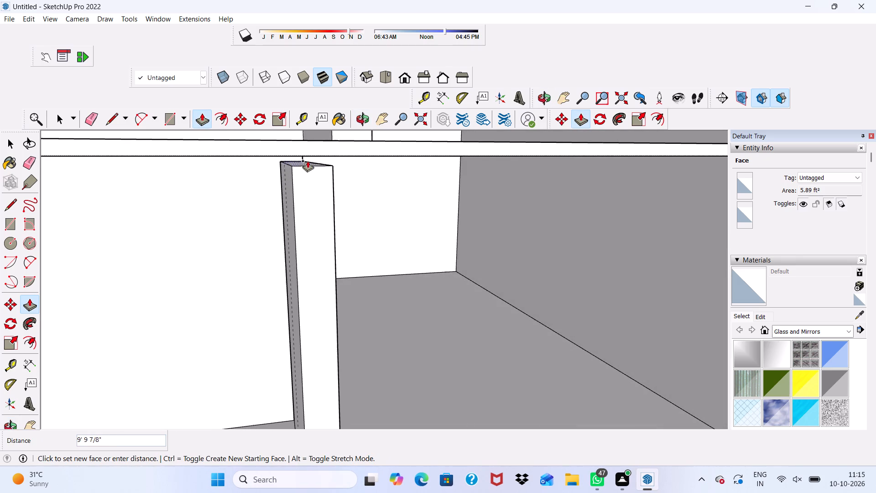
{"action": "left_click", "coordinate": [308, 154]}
Examine the partitions on the top two storeys from the front and both sides, including their junctions with the slabs.
{"action": "scroll", "coordinate": [308, 157], "scroll_direction": "down", "scroll_amount": 4}
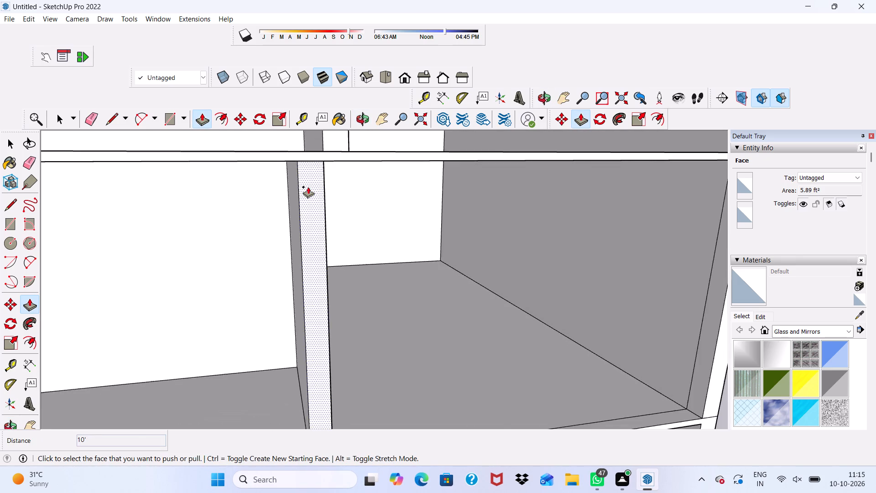
{"action": "scroll", "coordinate": [308, 187], "scroll_direction": "down", "scroll_amount": 11}
{"action": "middle_click_drag", "start_coordinate": [320, 194], "coordinate": [198, 247]}
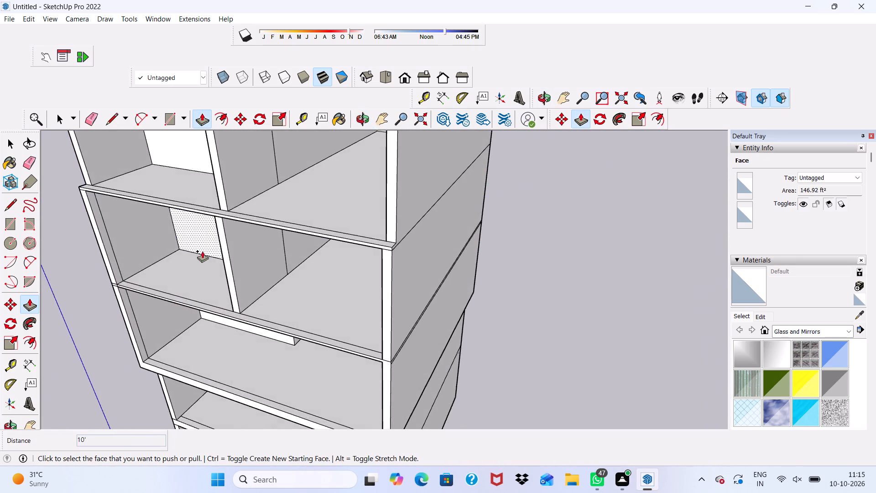
{"action": "scroll", "coordinate": [205, 247], "scroll_direction": "down", "scroll_amount": 7}
{"action": "middle_click_drag", "start_coordinate": [237, 240], "coordinate": [426, 166]}
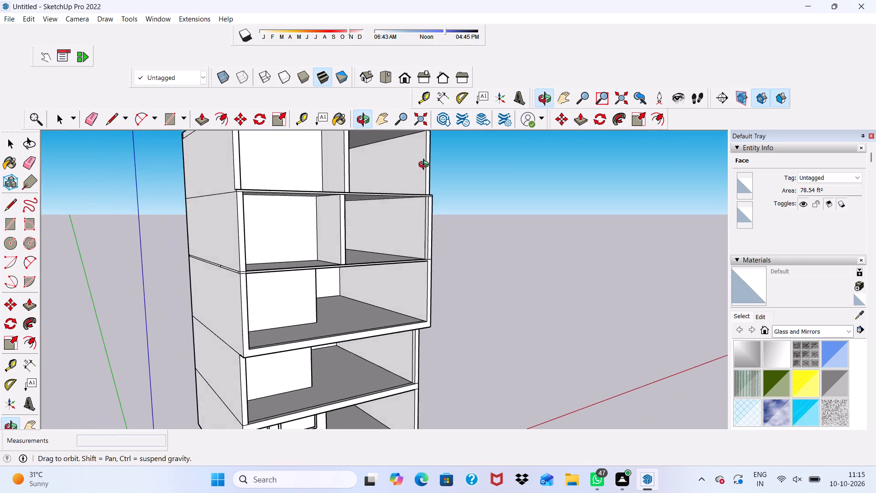
{"action": "middle_click_drag", "start_coordinate": [426, 166], "coordinate": [427, 189]}
{"action": "scroll", "coordinate": [344, 256], "scroll_direction": "down", "scroll_amount": 4}
{"action": "middle_click_drag", "start_coordinate": [348, 266], "coordinate": [249, 199]}
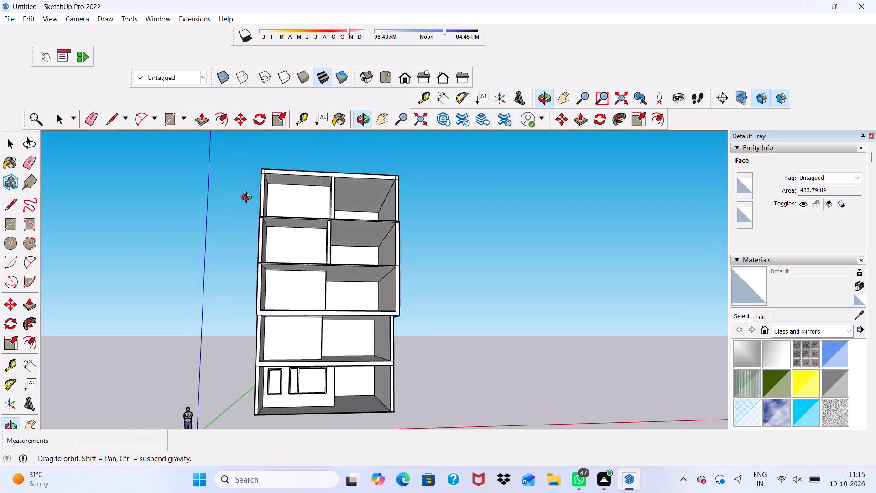
{"action": "middle_click_drag", "start_coordinate": [249, 199], "coordinate": [150, 256]}
{"action": "scroll", "coordinate": [333, 274], "scroll_direction": "up", "scroll_amount": 6}
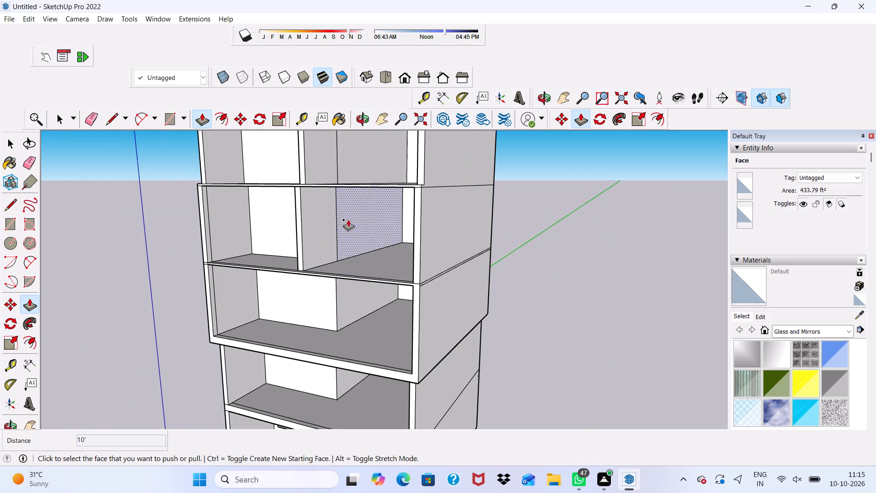
{"action": "scroll", "coordinate": [302, 188], "scroll_direction": "down", "scroll_amount": 1}
{"action": "scroll", "coordinate": [302, 206], "scroll_direction": "up", "scroll_amount": 5}
{"action": "middle_click_drag", "start_coordinate": [303, 148], "coordinate": [320, 167]}
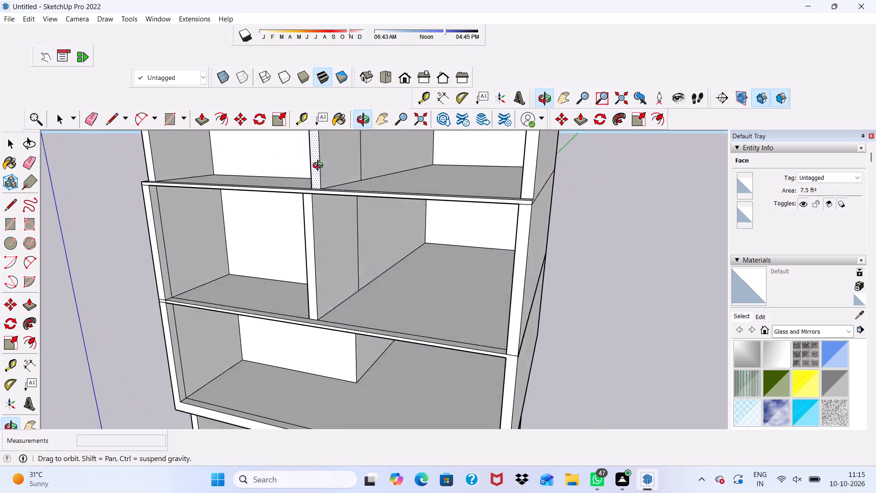
{"action": "middle_click_drag", "start_coordinate": [320, 167], "coordinate": [357, 196]}
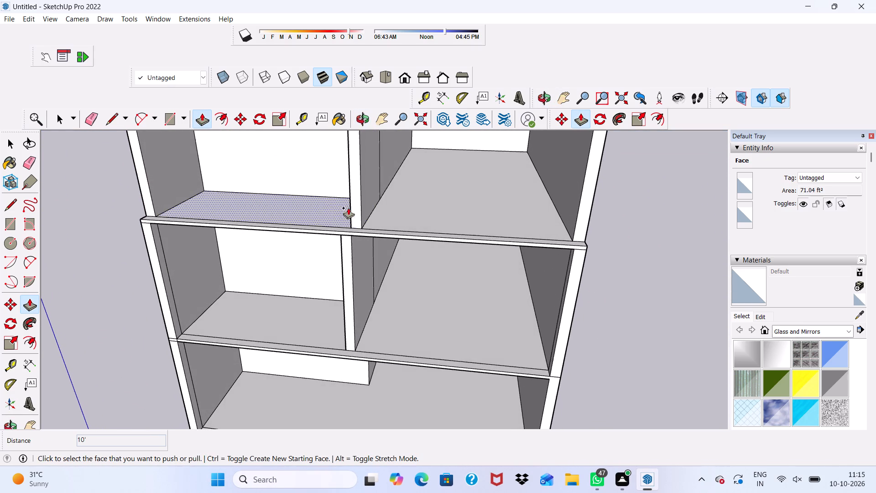
{"action": "middle_click_drag", "start_coordinate": [327, 207], "coordinate": [327, 208]}
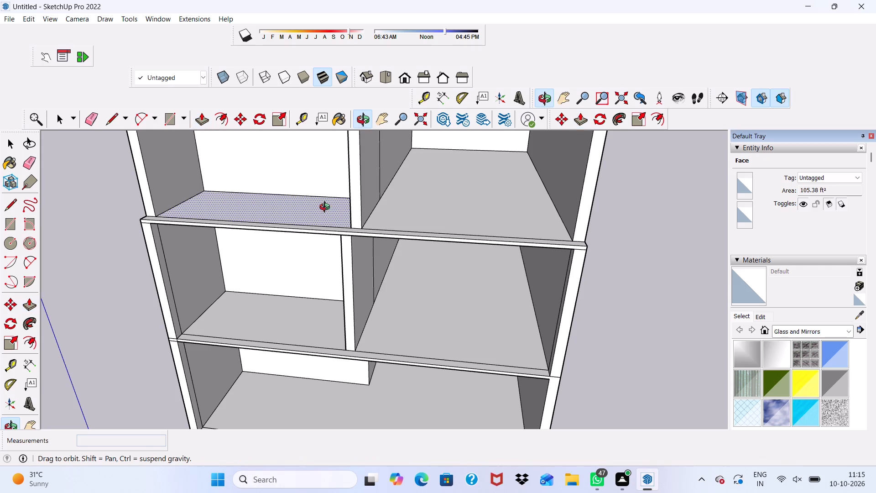
{"action": "middle_click_drag", "start_coordinate": [327, 208], "coordinate": [322, 171]}
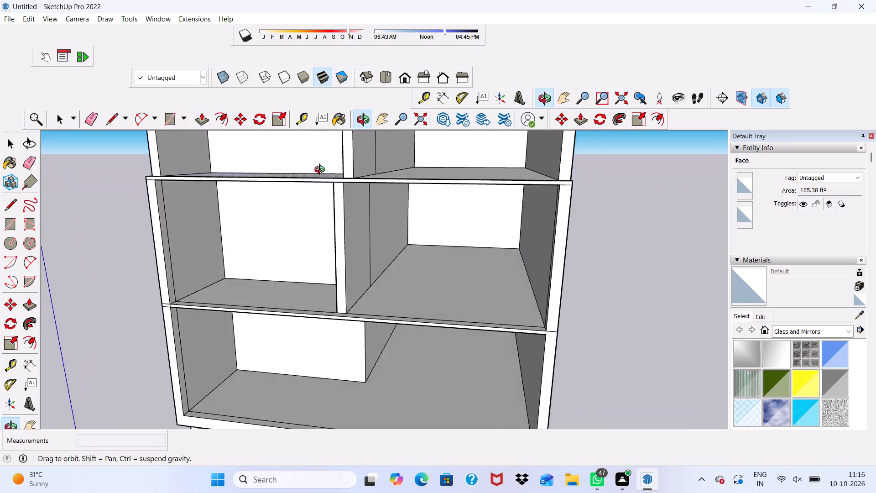
{"action": "middle_click_drag", "start_coordinate": [322, 171], "coordinate": [481, 186]}
{"action": "scroll", "coordinate": [517, 278], "scroll_direction": "up", "scroll_amount": 2}
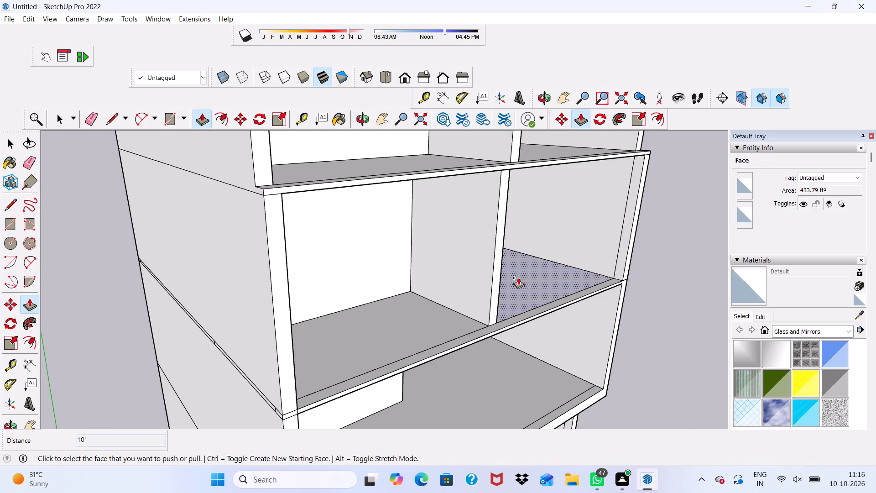
Undo the partition on the storey below the top floor, together with its base lines and construction guides.
{"action": "key", "text": "ctrl+z"}
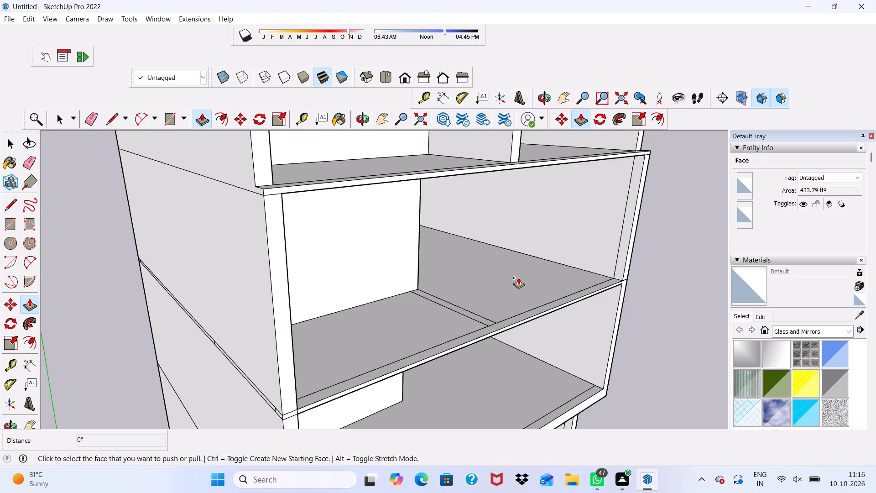
{"action": "key", "text": "ctrl+z"}
{"action": "key", "text": "ctrl+z"}
{"action": "key", "text": "ctrl+z"}
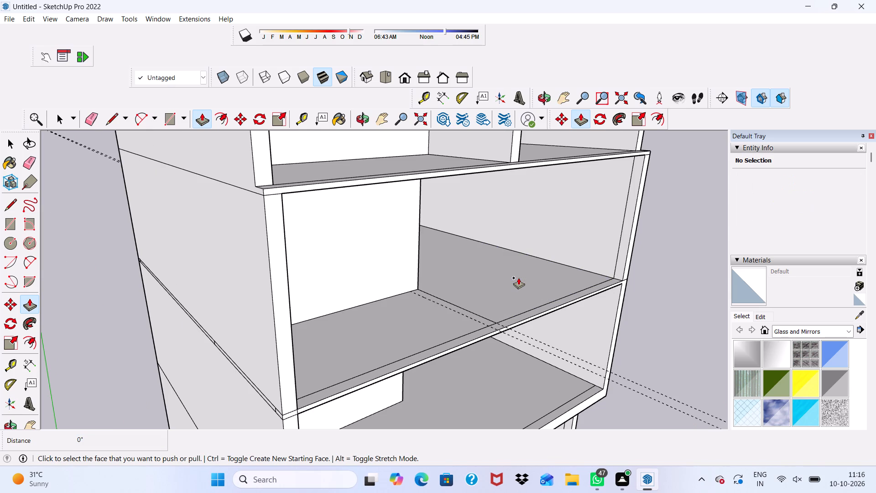
{"action": "key", "text": "ctrl+z"}
{"action": "key", "text": "ctrl+z"}
{"action": "key", "text": "ctrl+z"}
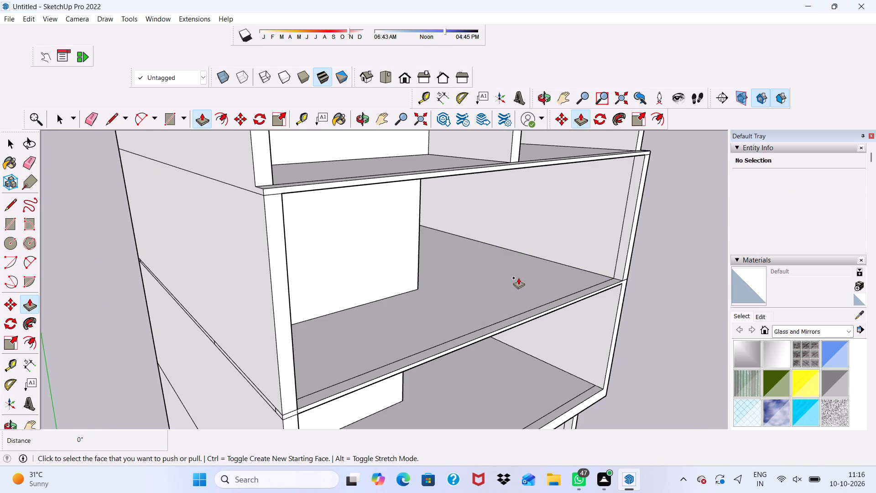
Undo the top-floor partition as well, including its base lines and construction guides, back to the undivided floor.
{"action": "key", "text": "ctrl+z"}
{"action": "key", "text": "ctrl+z"}
{"action": "key", "text": "ctrl+z"}
{"action": "key", "text": "ctrl+z"}
{"action": "key", "text": "ctrl+z"}
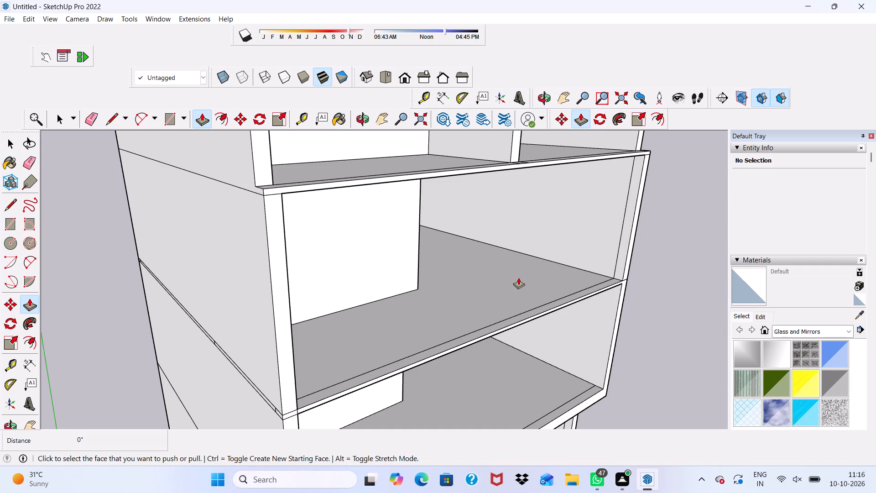
{"action": "key", "text": "ctrl+z"}
{"action": "key", "text": "ctrl+z"}
{"action": "key", "text": "ctrl+z"}
{"action": "key", "text": "ctrl+z"}
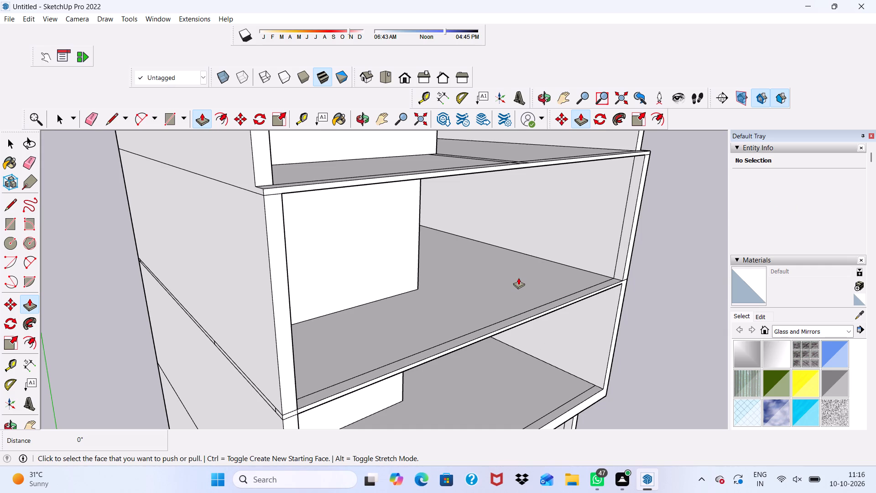
{"action": "key", "text": "ctrl+z"}
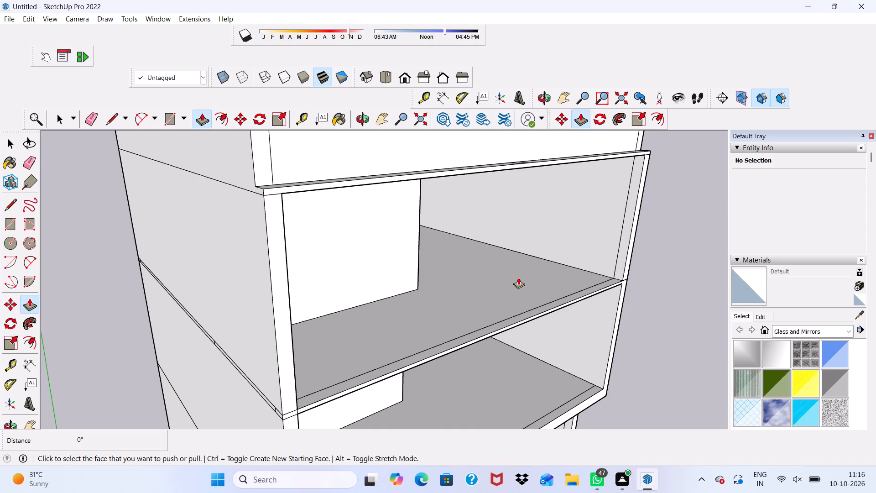
{"action": "key", "text": "ctrl+z"}
{"action": "key", "text": "ctrl+z"}
{"action": "key", "text": "ctrl+z"}
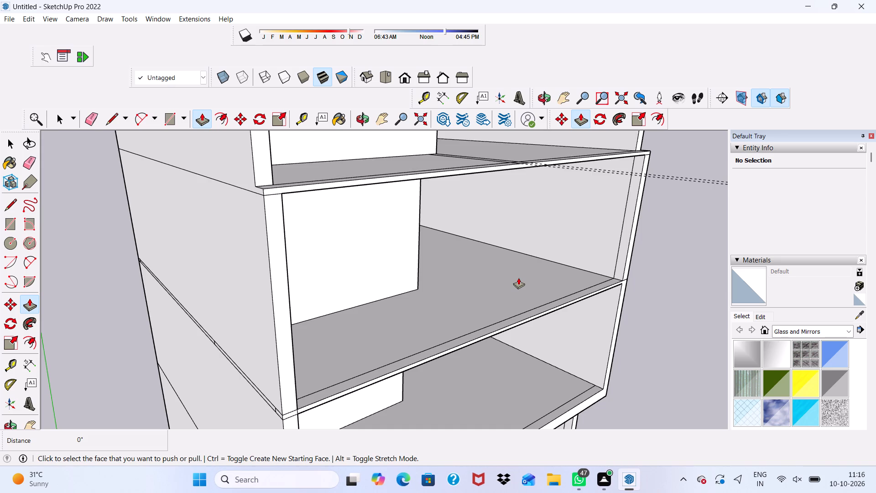
{"action": "key", "text": "ctrl+z"}
{"action": "key", "text": "z"}
{"action": "key", "text": "ctrl+z"}
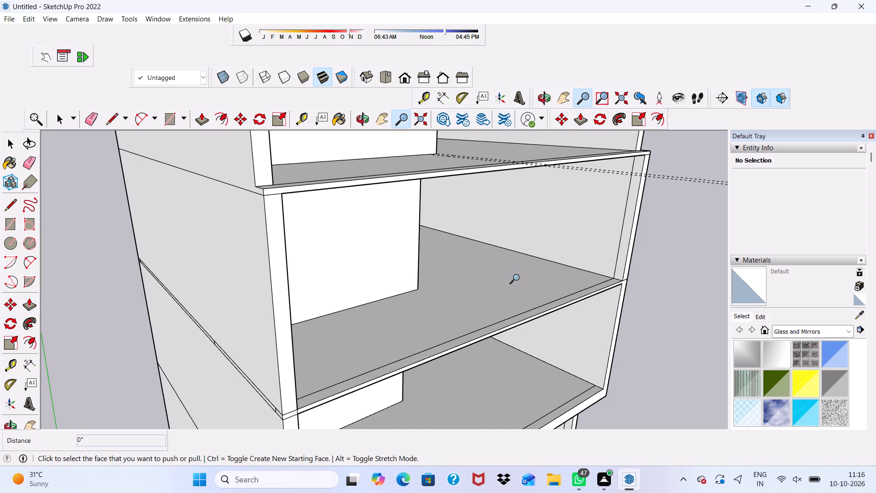
{"action": "key", "text": "z"}
{"action": "key", "text": "ctrl+z"}
{"action": "key", "text": "ctrl+z"}
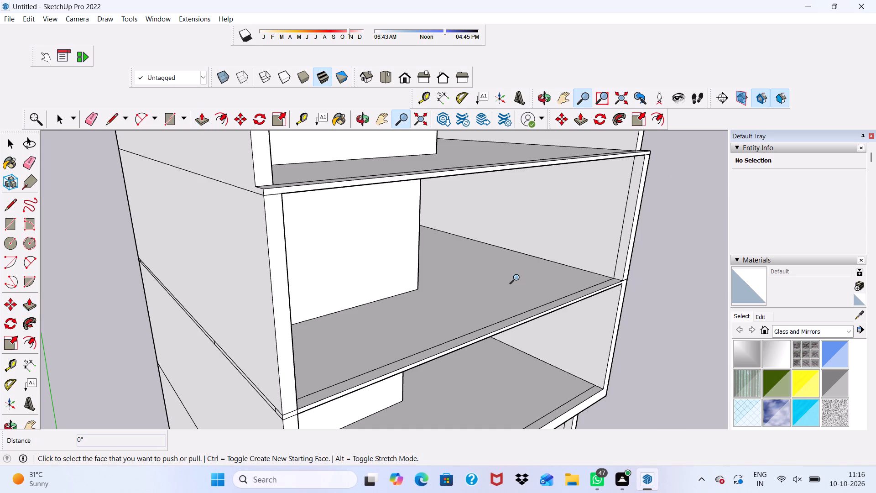
Inspect the upper storeys from the front and from a slightly raised angle.
{"action": "key", "text": "space"}
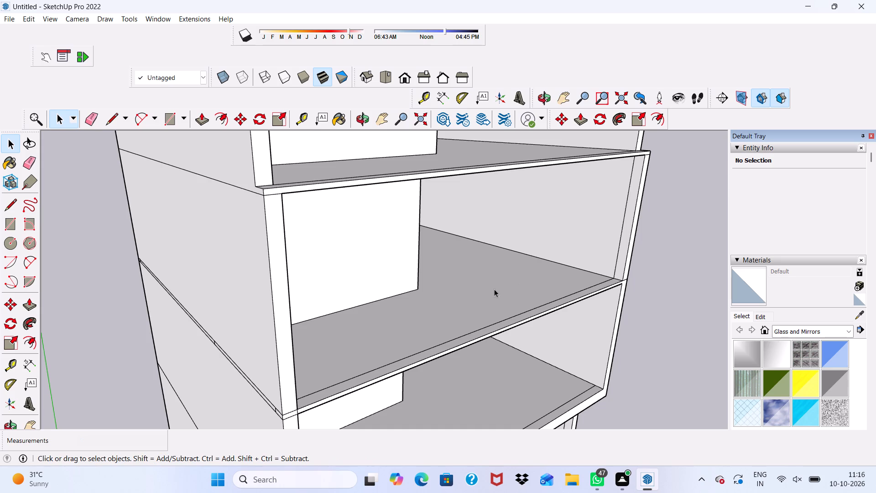
{"action": "scroll", "coordinate": [114, 444], "scroll_direction": "down", "scroll_amount": 7}
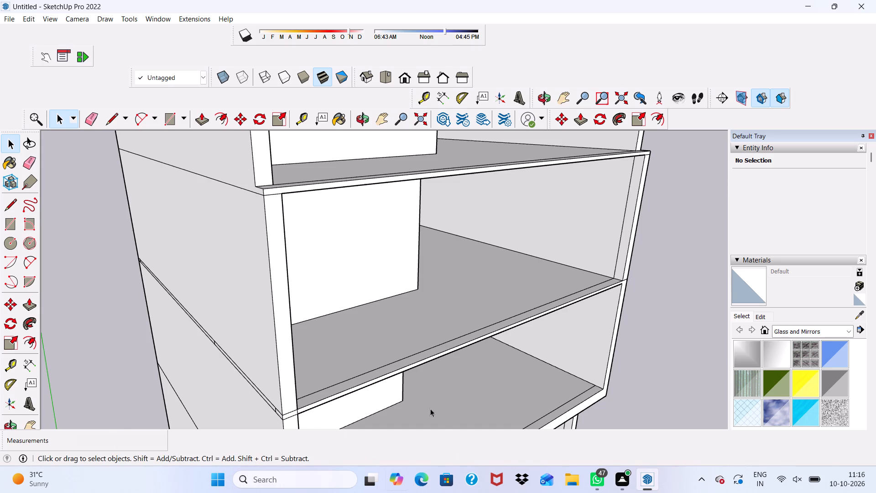
{"action": "scroll", "coordinate": [403, 346], "scroll_direction": "down", "scroll_amount": 9}
{"action": "middle_click_drag", "start_coordinate": [481, 349], "coordinate": [367, 286]}
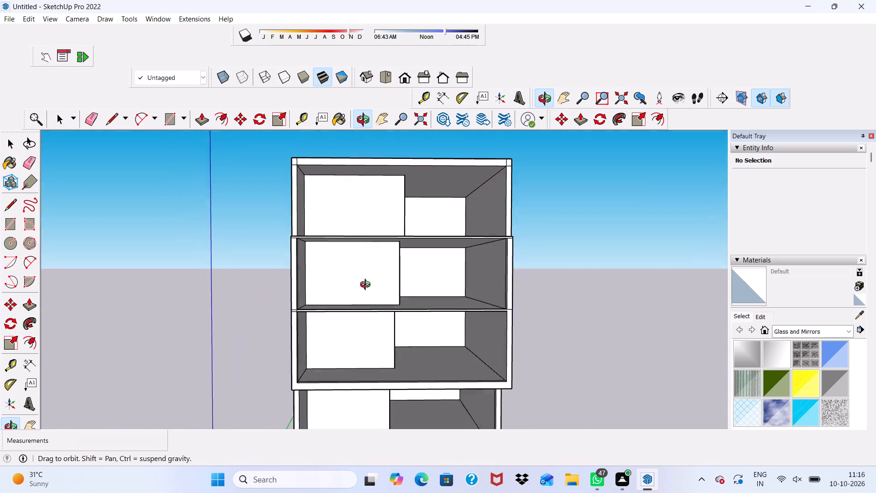
{"action": "middle_click_drag", "start_coordinate": [367, 286], "coordinate": [372, 281]}
{"action": "scroll", "coordinate": [372, 281], "scroll_direction": "up", "scroll_amount": 5}
{"action": "scroll", "coordinate": [365, 283], "scroll_direction": "down", "scroll_amount": 5}
{"action": "middle_click_drag", "start_coordinate": [334, 293], "coordinate": [290, 327]}
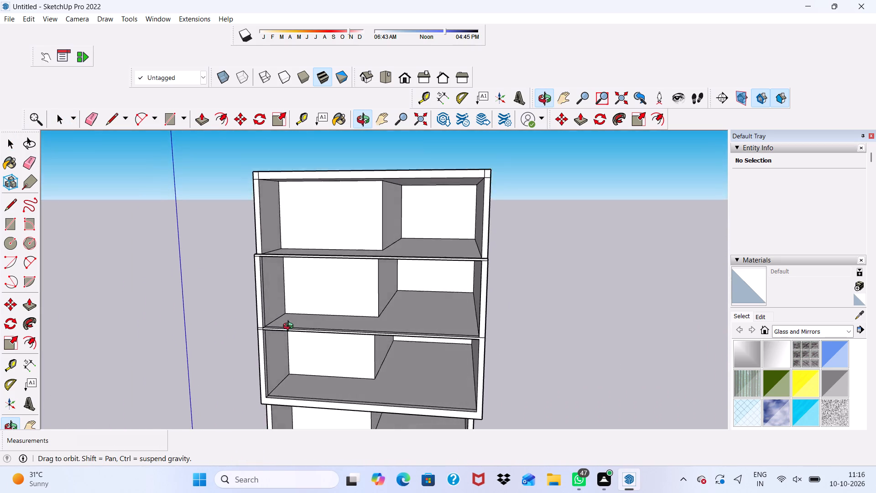
Examine the undivided upper storeys and the building's whole front from low and raised angles.
{"action": "middle_click_drag", "start_coordinate": [290, 327], "coordinate": [349, 356]}
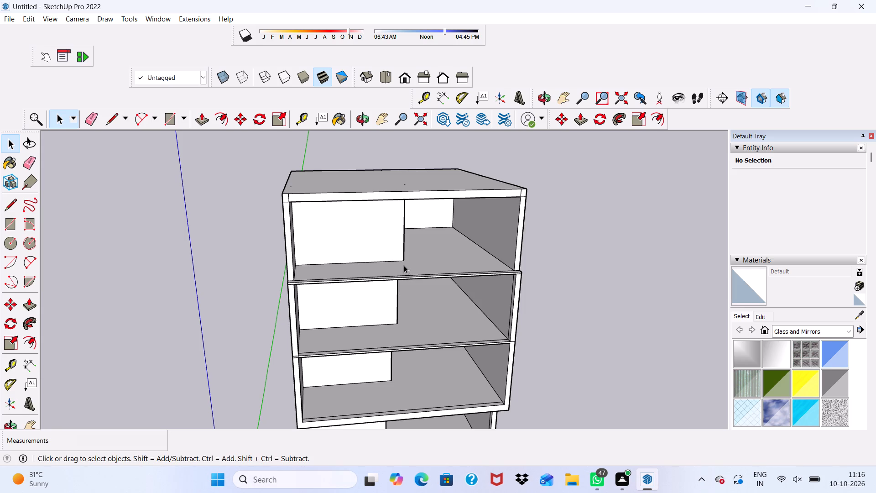
{"action": "scroll", "coordinate": [388, 238], "scroll_direction": "up", "scroll_amount": 4}
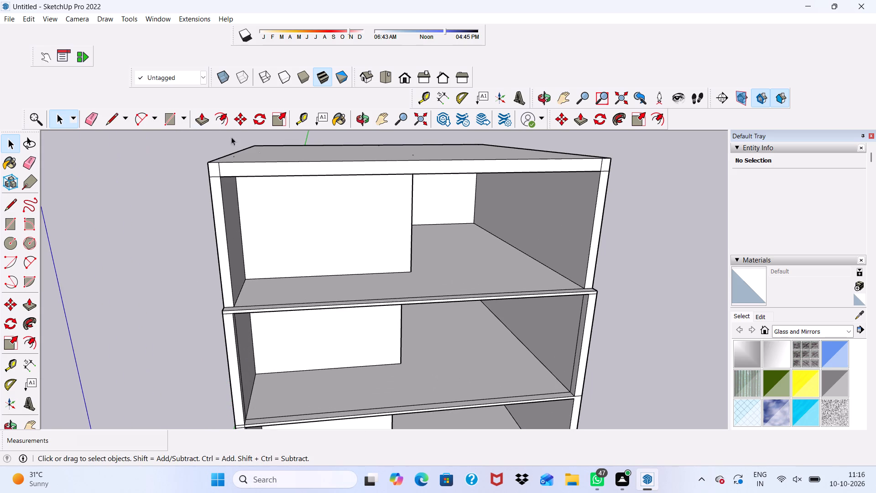
{"action": "scroll", "coordinate": [211, 116], "scroll_direction": "up", "scroll_amount": 1}
{"action": "scroll", "coordinate": [277, 226], "scroll_direction": "down", "scroll_amount": 4}
{"action": "middle_click_drag", "start_coordinate": [322, 252], "coordinate": [309, 196]}
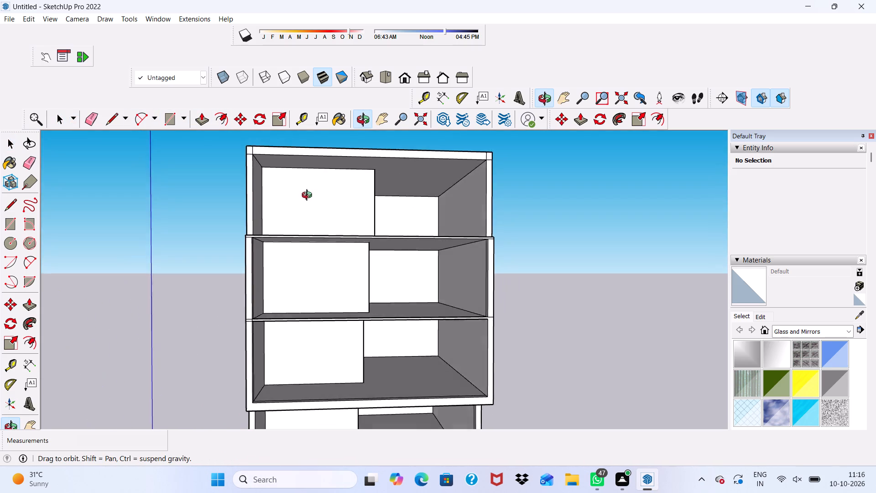
{"action": "middle_click_drag", "start_coordinate": [309, 196], "coordinate": [312, 185]}
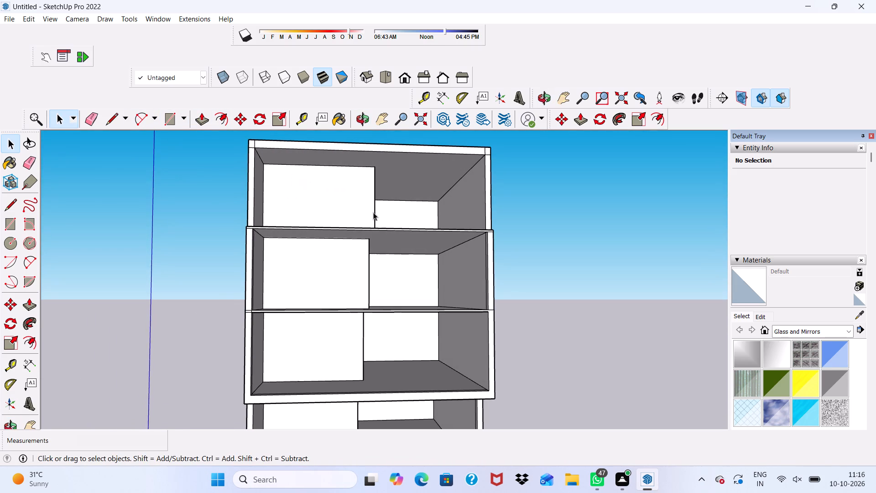
{"action": "scroll", "coordinate": [375, 290], "scroll_direction": "down", "scroll_amount": 7}
{"action": "middle_click_drag", "start_coordinate": [385, 309], "coordinate": [338, 296]}
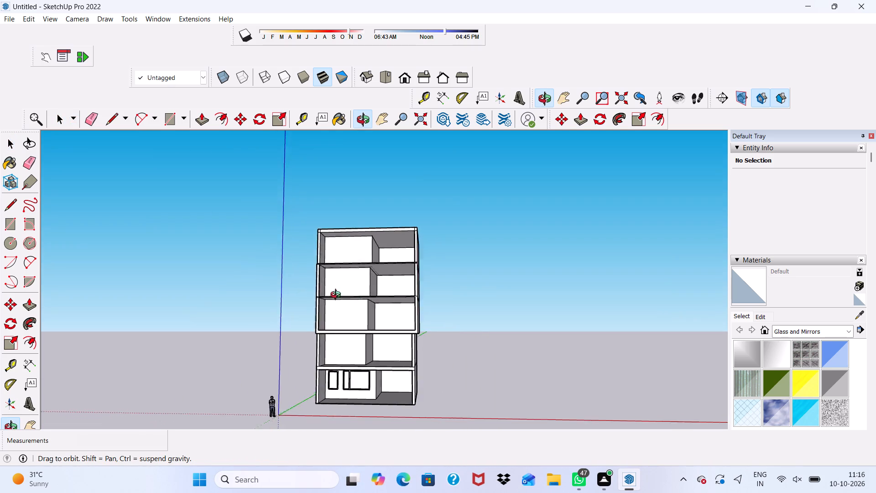
{"action": "middle_click_drag", "start_coordinate": [338, 296], "coordinate": [385, 412]}
{"action": "scroll", "coordinate": [393, 319], "scroll_direction": "up", "scroll_amount": 5}
{"action": "scroll", "coordinate": [376, 261], "scroll_direction": "up", "scroll_amount": 5}
{"action": "scroll", "coordinate": [350, 260], "scroll_direction": "down", "scroll_amount": 1}
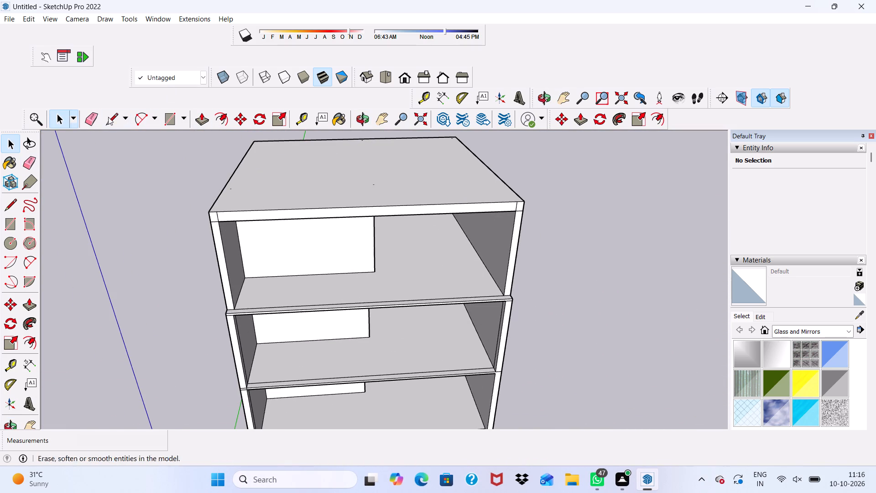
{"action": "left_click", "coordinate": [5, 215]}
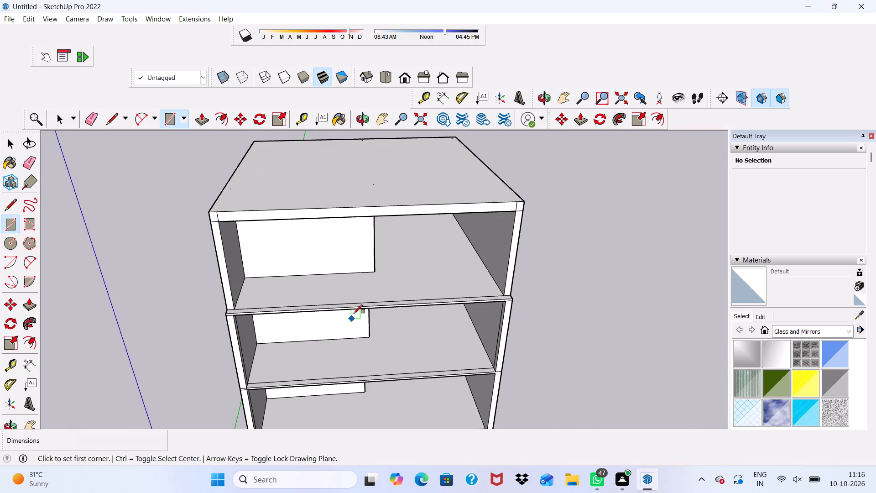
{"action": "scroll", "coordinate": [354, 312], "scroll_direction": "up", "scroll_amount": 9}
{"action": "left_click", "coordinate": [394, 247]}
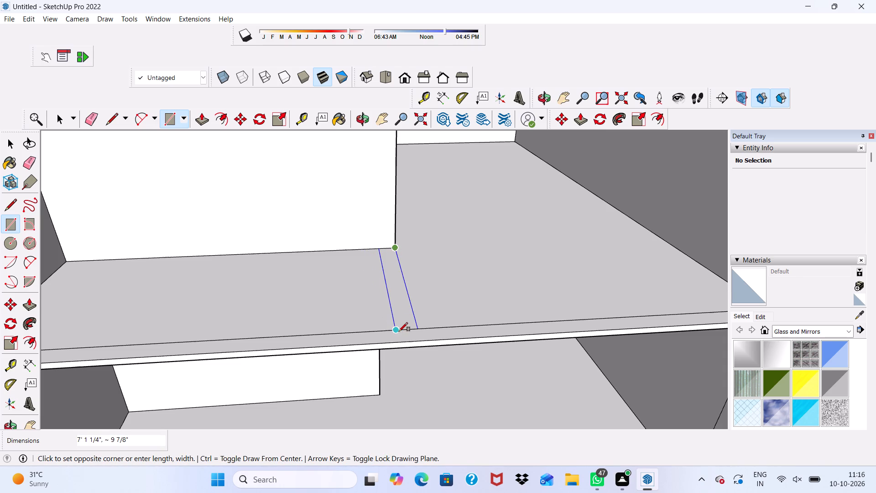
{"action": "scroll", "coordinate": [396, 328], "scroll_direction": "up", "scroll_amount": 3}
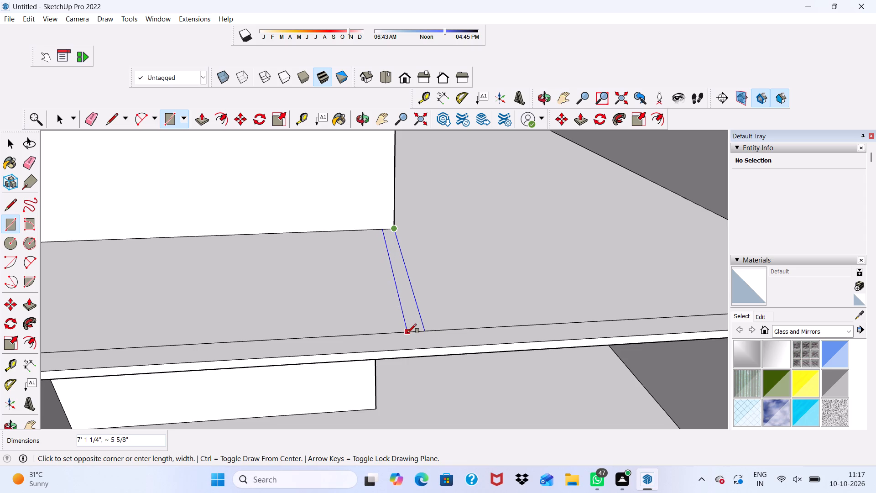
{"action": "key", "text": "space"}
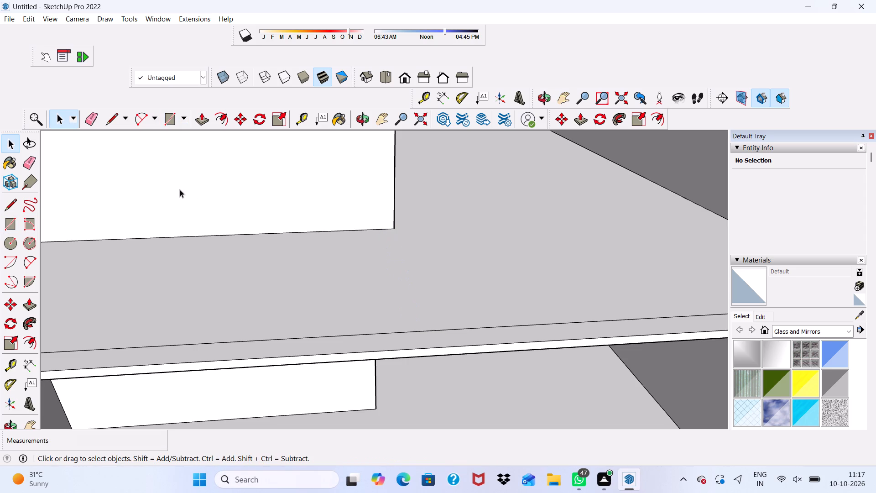
Draw a 9" line from the corner of the top floor's white wall back along its base edge.
{"action": "left_click", "coordinate": [114, 115]}
{"action": "scroll", "coordinate": [422, 240], "scroll_direction": "up", "scroll_amount": 5}
{"action": "scroll", "coordinate": [363, 193], "scroll_direction": "up", "scroll_amount": 4}
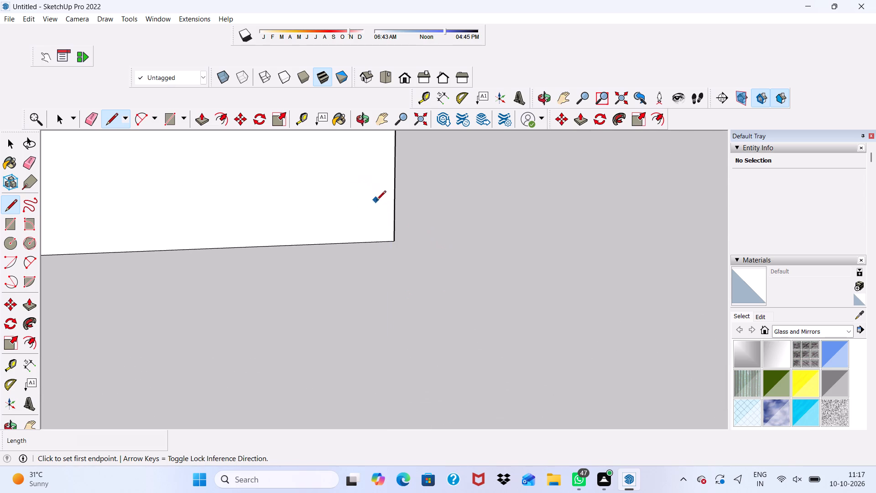
{"action": "left_click", "coordinate": [391, 243]}
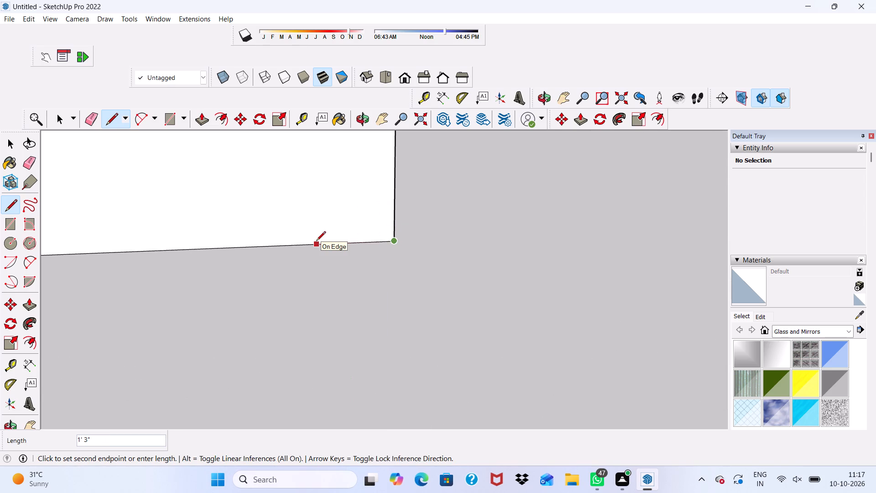
{"action": "key", "text": "9"}
{"action": "key", "text": "shift+quotedbl"}
{"action": "key", "text": "Return"}
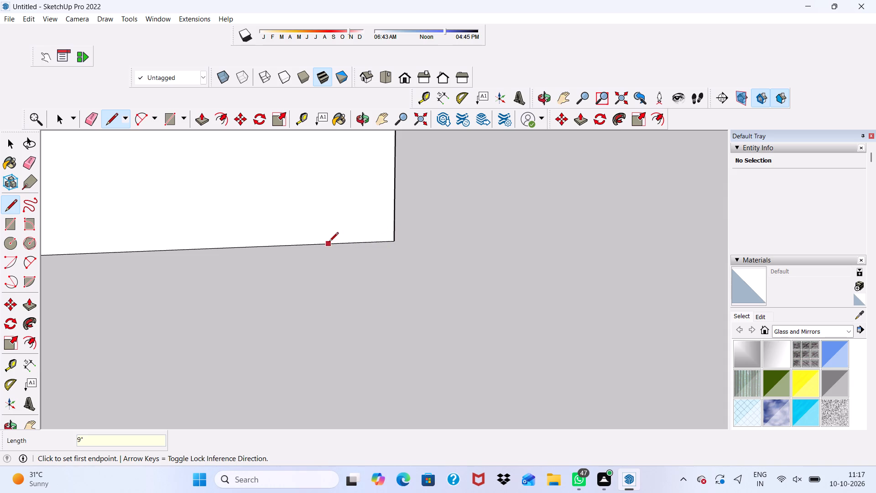
Draw two parallel floor lines 7' 1 1/4" long from the 9" mark and the wall corner to the line along the top-floor slab's front.
{"action": "left_click", "coordinate": [348, 245]}
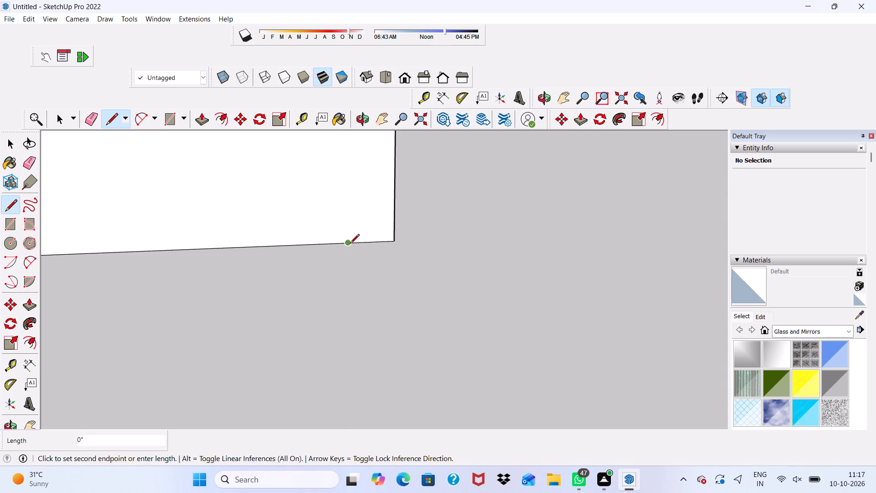
{"action": "scroll", "coordinate": [351, 244], "scroll_direction": "down", "scroll_amount": 15}
{"action": "scroll", "coordinate": [368, 309], "scroll_direction": "up", "scroll_amount": 4}
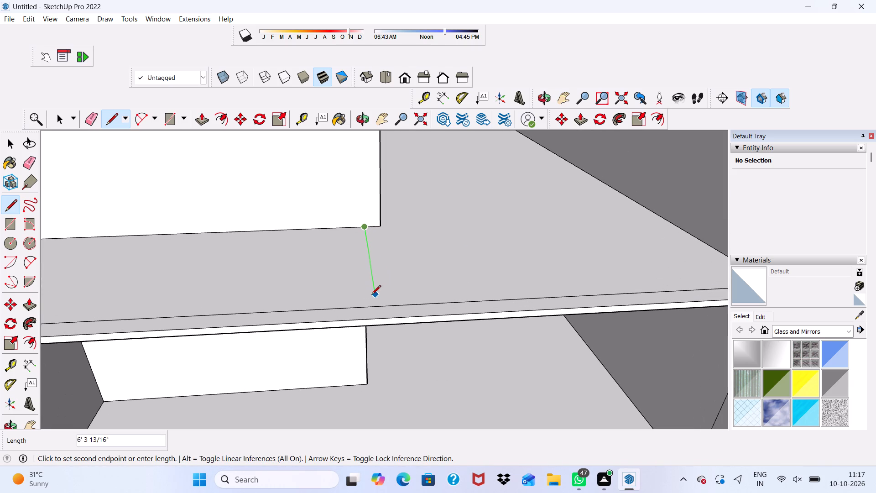
{"action": "left_click", "coordinate": [375, 309]}
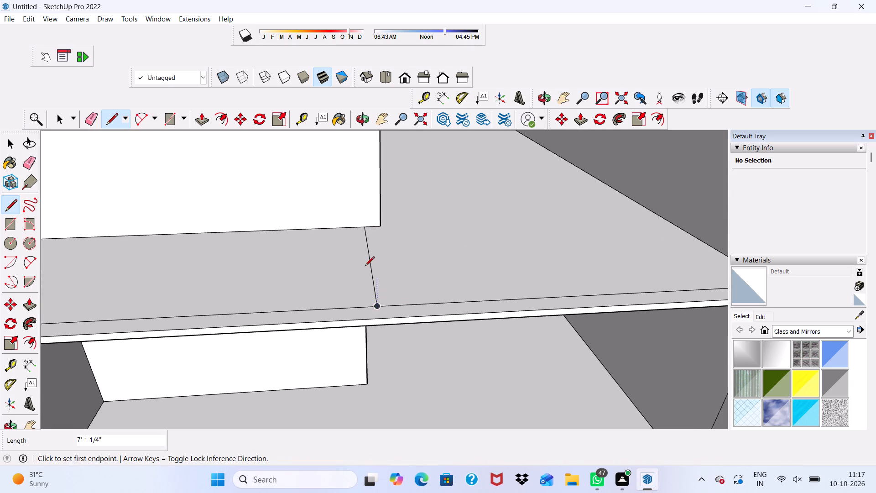
{"action": "scroll", "coordinate": [381, 226], "scroll_direction": "up", "scroll_amount": 5}
{"action": "left_click", "coordinate": [378, 227]}
{"action": "scroll", "coordinate": [382, 268], "scroll_direction": "down", "scroll_amount": 4}
{"action": "scroll", "coordinate": [389, 310], "scroll_direction": "down", "scroll_amount": 4}
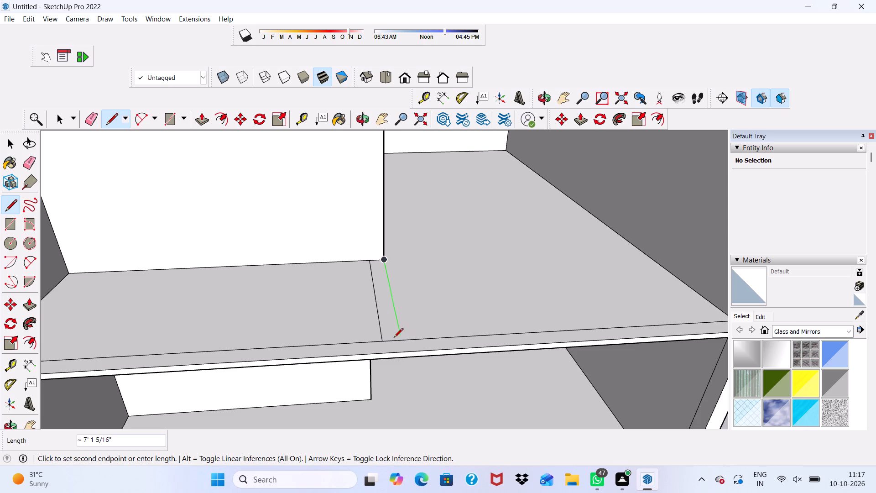
{"action": "double_click", "coordinate": [398, 341]}
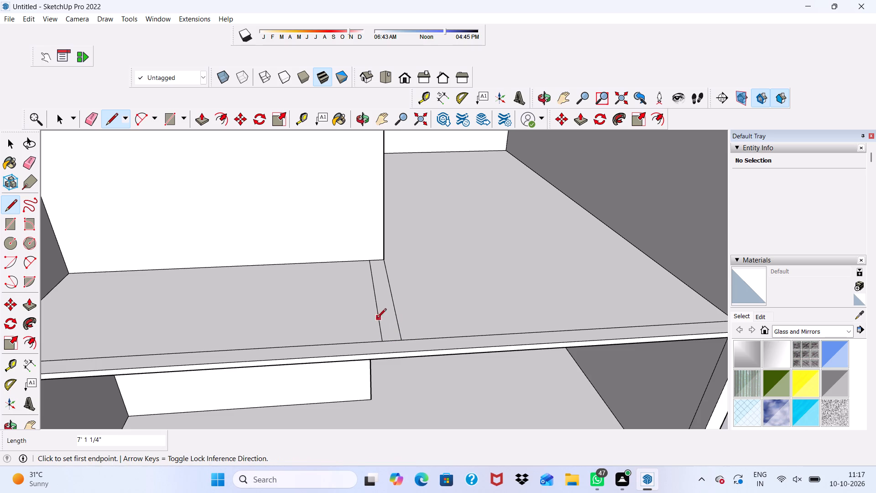
{"action": "key", "text": "space"}
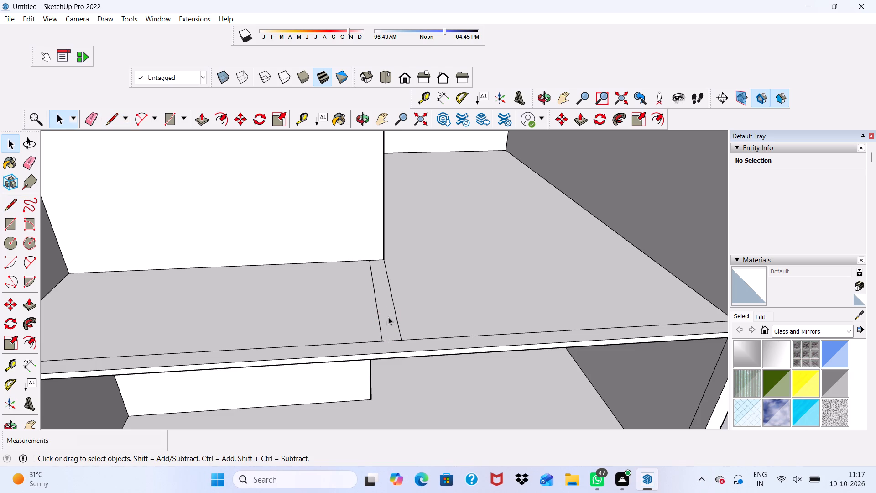
Extrude the narrow 9" floor strip on the top storey upward 10' with Push/Pull to form the partition wall.
{"action": "left_click", "coordinate": [385, 319]}
{"action": "left_click_drag", "start_coordinate": [200, 116], "coordinate": [202, 118]}
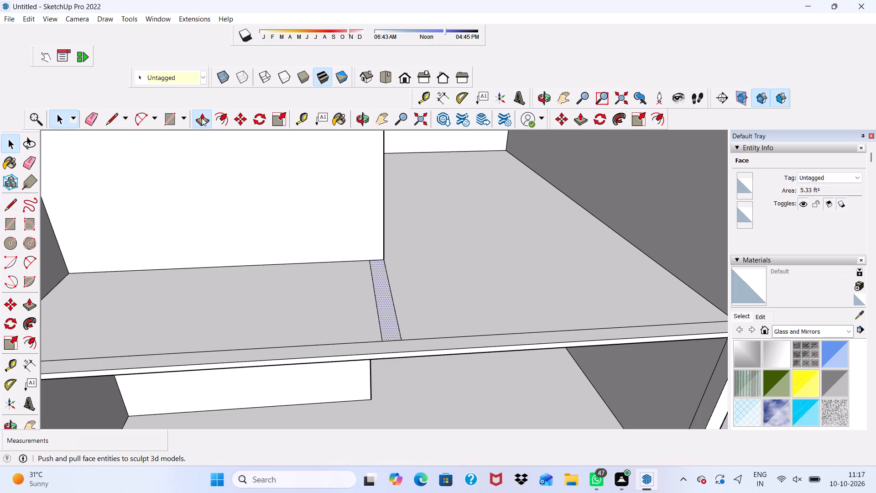
{"action": "left_click_drag", "start_coordinate": [202, 118], "coordinate": [204, 121]}
{"action": "left_click", "coordinate": [386, 305]}
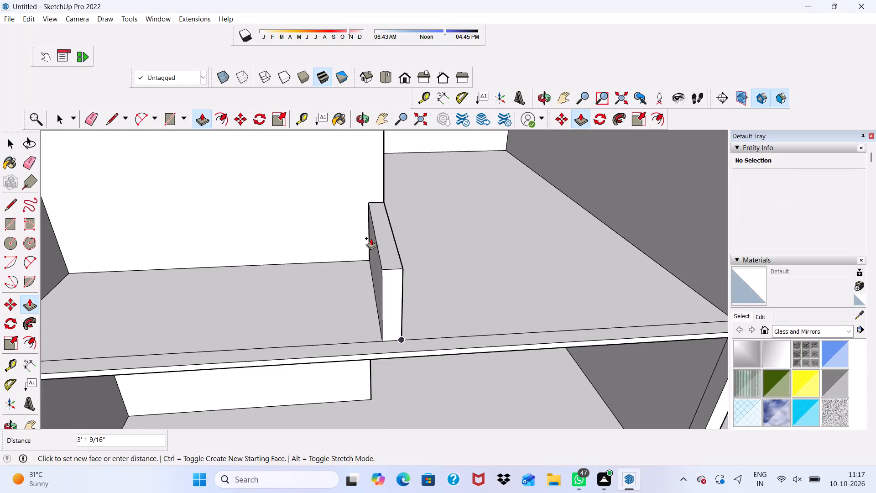
{"action": "type", "text": "10'"}
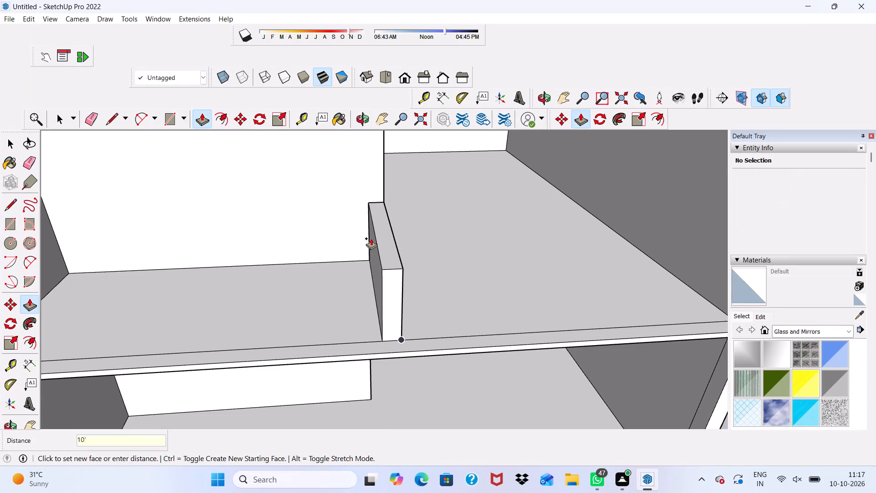
{"action": "key", "text": "Return"}
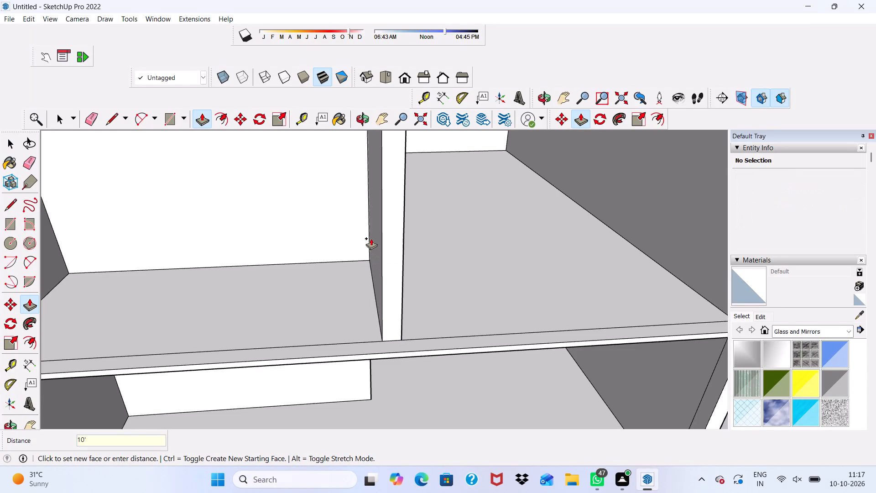
Examine the top-floor partition and the storeys below it from the front and from above.
{"action": "scroll", "coordinate": [265, 401], "scroll_direction": "down", "scroll_amount": 4}
{"action": "scroll", "coordinate": [291, 309], "scroll_direction": "down", "scroll_amount": 2}
{"action": "middle_click_drag", "start_coordinate": [291, 309], "coordinate": [291, 215]}
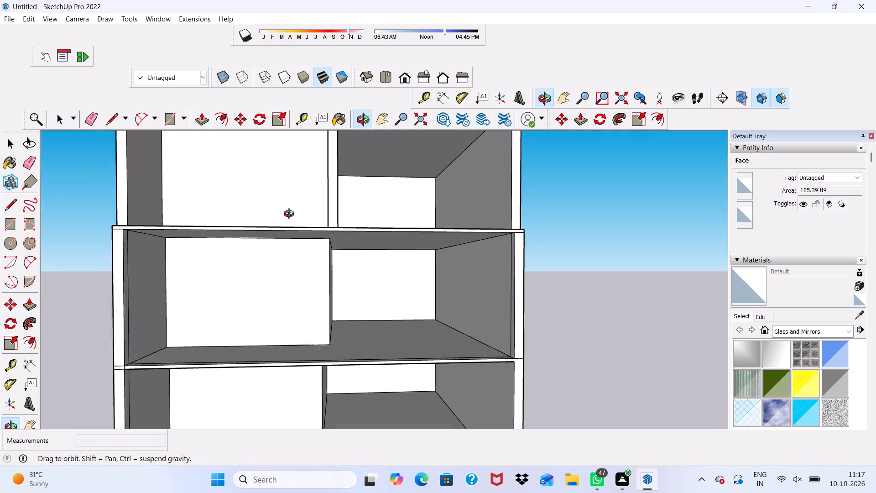
{"action": "middle_click_drag", "start_coordinate": [291, 215], "coordinate": [295, 220]}
{"action": "scroll", "coordinate": [340, 268], "scroll_direction": "up", "scroll_amount": 6}
{"action": "scroll", "coordinate": [304, 138], "scroll_direction": "down", "scroll_amount": 9}
{"action": "scroll", "coordinate": [350, 203], "scroll_direction": "down", "scroll_amount": 2}
{"action": "scroll", "coordinate": [334, 155], "scroll_direction": "up", "scroll_amount": 6}
{"action": "scroll", "coordinate": [343, 200], "scroll_direction": "down", "scroll_amount": 6}
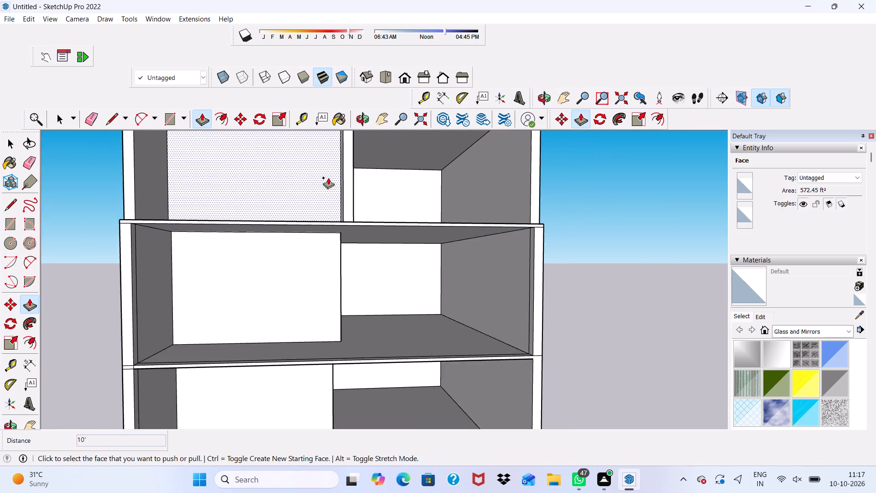
{"action": "middle_click_drag", "start_coordinate": [332, 192], "coordinate": [349, 266]}
{"action": "scroll", "coordinate": [357, 201], "scroll_direction": "up", "scroll_amount": 6}
{"action": "scroll", "coordinate": [397, 196], "scroll_direction": "up", "scroll_amount": 6}
{"action": "middle_click_drag", "start_coordinate": [388, 186], "coordinate": [386, 172]}
{"action": "scroll", "coordinate": [385, 176], "scroll_direction": "up", "scroll_amount": 1}
{"action": "scroll", "coordinate": [383, 239], "scroll_direction": "down", "scroll_amount": 11}
{"action": "scroll", "coordinate": [329, 263], "scroll_direction": "up", "scroll_amount": 1}
{"action": "scroll", "coordinate": [328, 263], "scroll_direction": "down", "scroll_amount": 3}
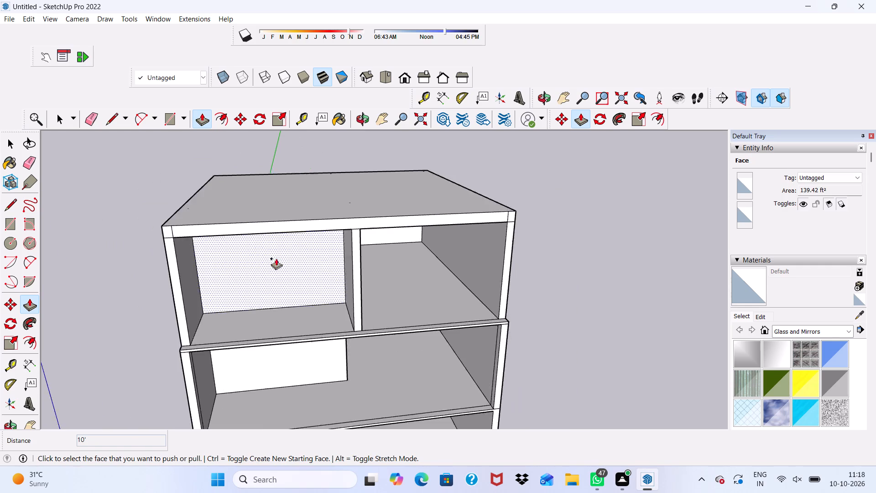
{"action": "scroll", "coordinate": [276, 258], "scroll_direction": "down", "scroll_amount": 2}
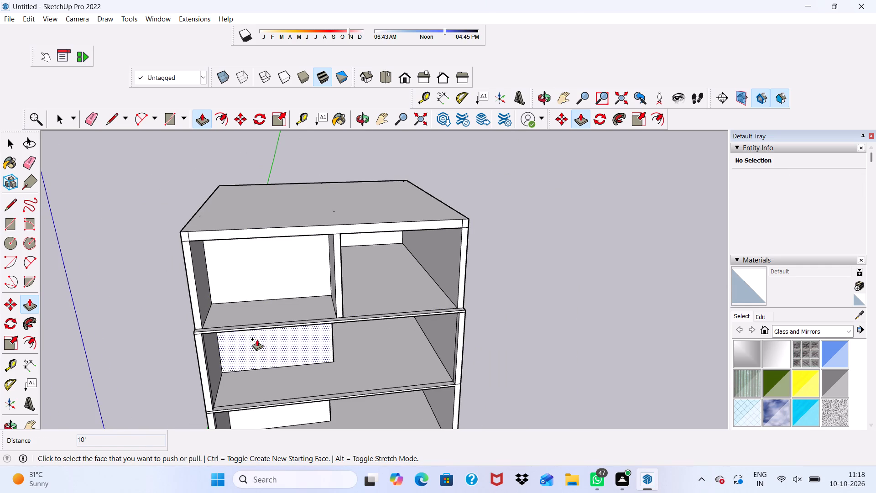
Examine the top-floor partition from both sides and from below, including where it meets the slab and the existing wall.
{"action": "scroll", "coordinate": [257, 339], "scroll_direction": "down", "scroll_amount": 1}
{"action": "middle_click_drag", "start_coordinate": [257, 339], "coordinate": [359, 245]}
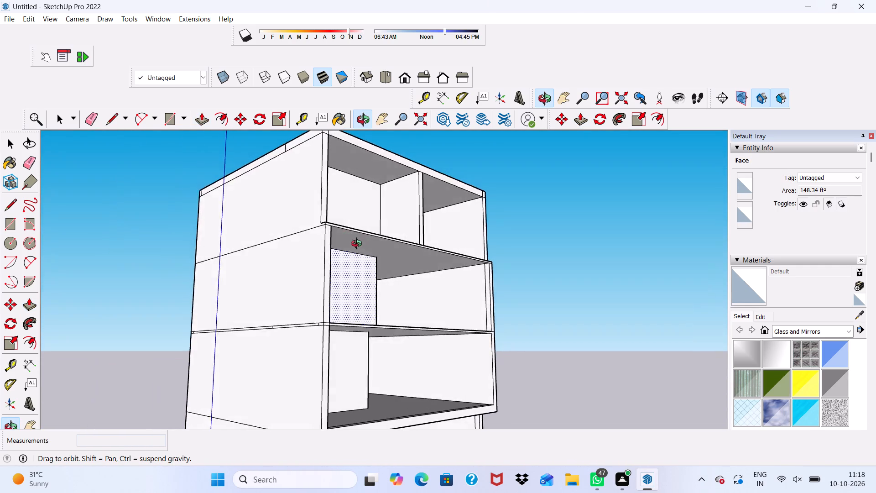
{"action": "middle_click_drag", "start_coordinate": [359, 245], "coordinate": [302, 279]}
{"action": "scroll", "coordinate": [336, 300], "scroll_direction": "up", "scroll_amount": 4}
{"action": "middle_click_drag", "start_coordinate": [369, 271], "coordinate": [368, 250]}
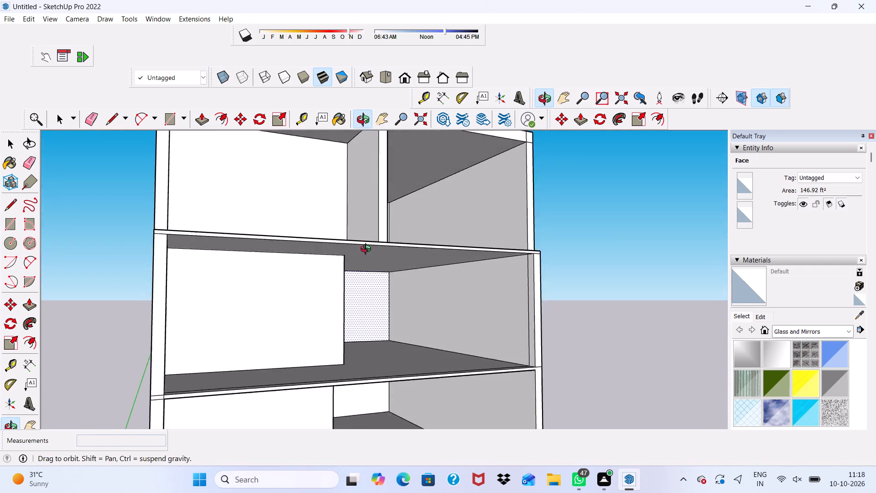
{"action": "middle_click_drag", "start_coordinate": [368, 250], "coordinate": [357, 227]}
{"action": "scroll", "coordinate": [366, 197], "scroll_direction": "up", "scroll_amount": 4}
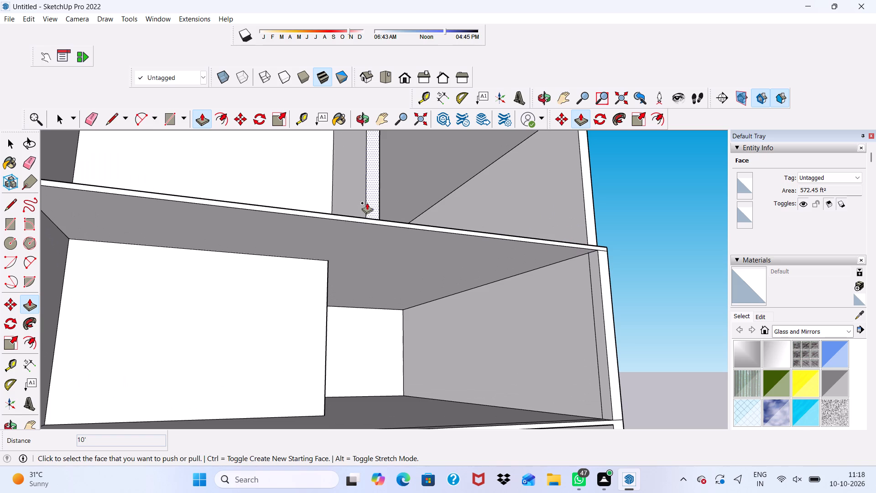
{"action": "scroll", "coordinate": [370, 218], "scroll_direction": "down", "scroll_amount": 7}
{"action": "middle_click_drag", "start_coordinate": [370, 242], "coordinate": [267, 309]}
{"action": "scroll", "coordinate": [270, 314], "scroll_direction": "up", "scroll_amount": 2}
{"action": "scroll", "coordinate": [275, 306], "scroll_direction": "down", "scroll_amount": 5}
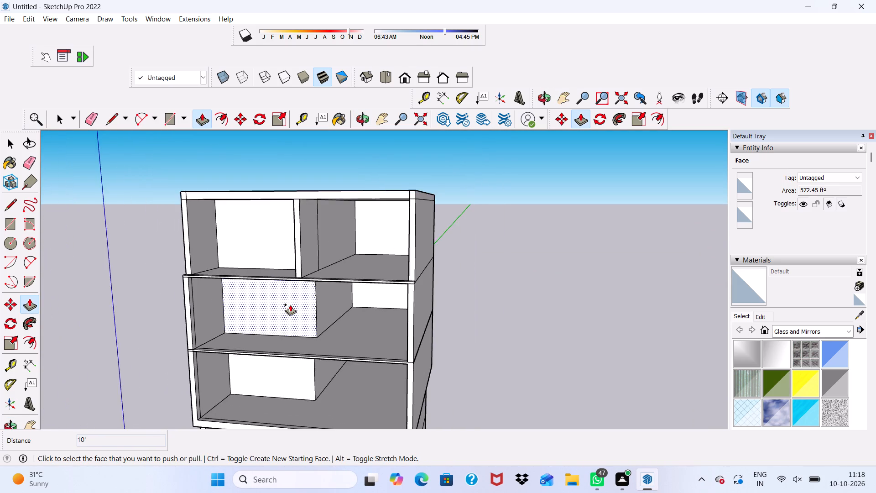
{"action": "scroll", "coordinate": [290, 304], "scroll_direction": "down", "scroll_amount": 2}
{"action": "key", "text": "space"}
{"action": "middle_click_drag", "start_coordinate": [255, 294], "coordinate": [440, 268]}
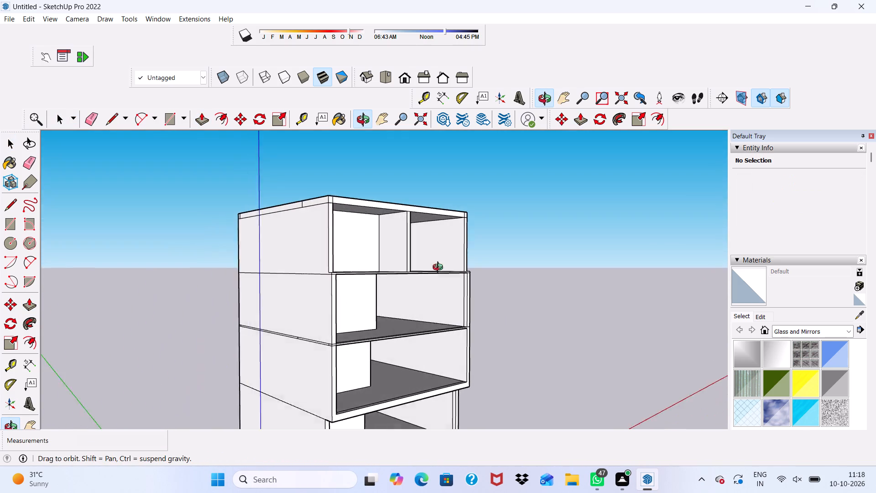
{"action": "middle_click_drag", "start_coordinate": [440, 268], "coordinate": [278, 268]}
Erase the vertical seam line between the top-floor partition and the existing wall face behind it.
{"action": "scroll", "coordinate": [336, 232], "scroll_direction": "up", "scroll_amount": 4}
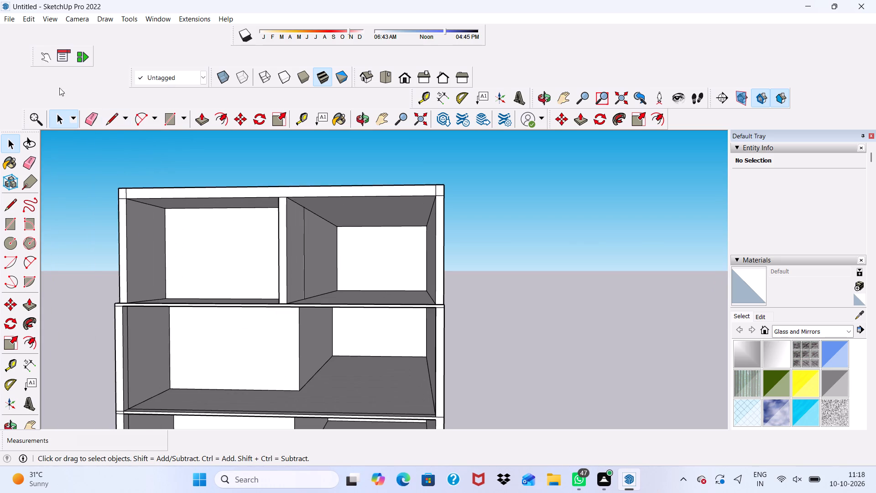
{"action": "left_click_drag", "start_coordinate": [89, 117], "coordinate": [94, 118]}
{"action": "scroll", "coordinate": [328, 272], "scroll_direction": "up", "scroll_amount": 9}
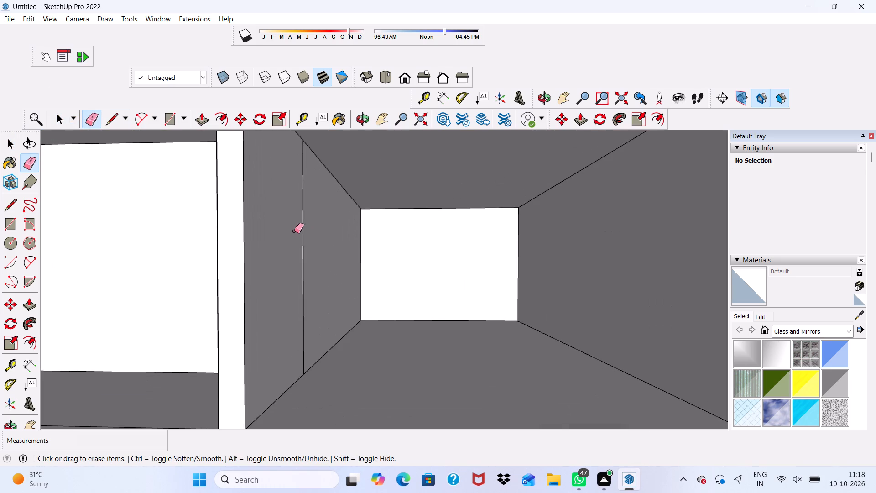
{"action": "left_click_drag", "start_coordinate": [296, 231], "coordinate": [307, 227]}
{"action": "scroll", "coordinate": [307, 225], "scroll_direction": "down", "scroll_amount": 6}
{"action": "middle_click_drag", "start_coordinate": [312, 225], "coordinate": [235, 262]}
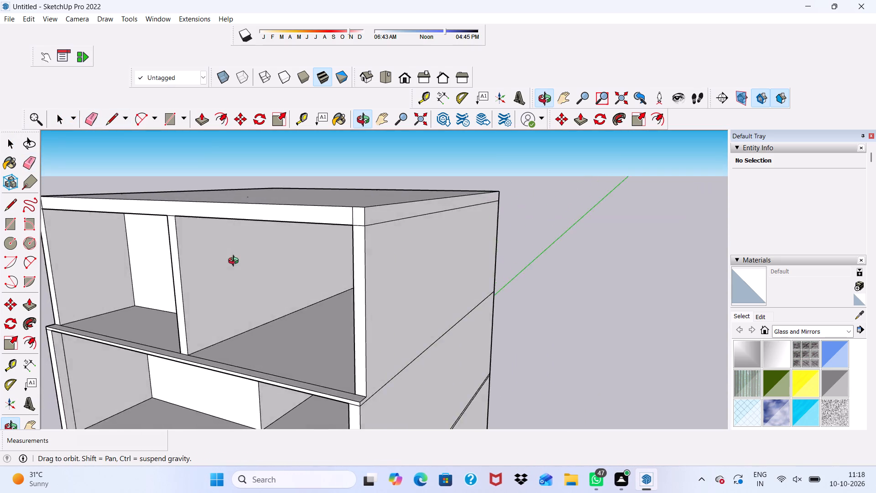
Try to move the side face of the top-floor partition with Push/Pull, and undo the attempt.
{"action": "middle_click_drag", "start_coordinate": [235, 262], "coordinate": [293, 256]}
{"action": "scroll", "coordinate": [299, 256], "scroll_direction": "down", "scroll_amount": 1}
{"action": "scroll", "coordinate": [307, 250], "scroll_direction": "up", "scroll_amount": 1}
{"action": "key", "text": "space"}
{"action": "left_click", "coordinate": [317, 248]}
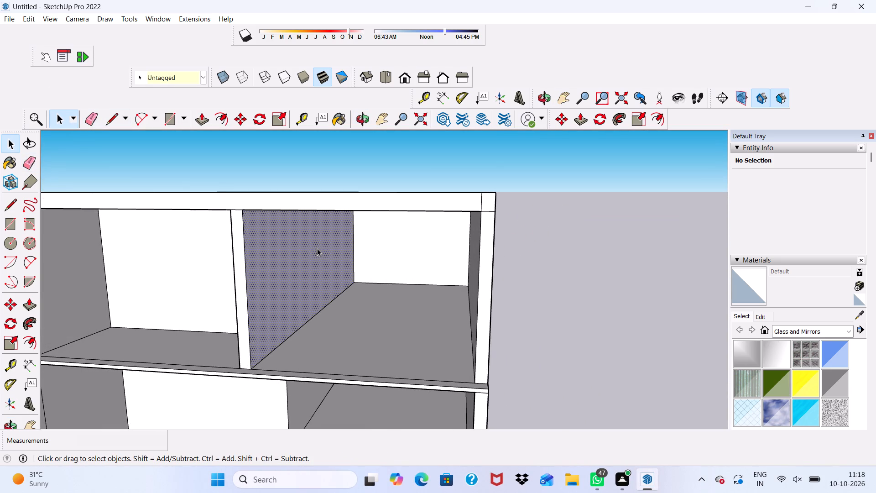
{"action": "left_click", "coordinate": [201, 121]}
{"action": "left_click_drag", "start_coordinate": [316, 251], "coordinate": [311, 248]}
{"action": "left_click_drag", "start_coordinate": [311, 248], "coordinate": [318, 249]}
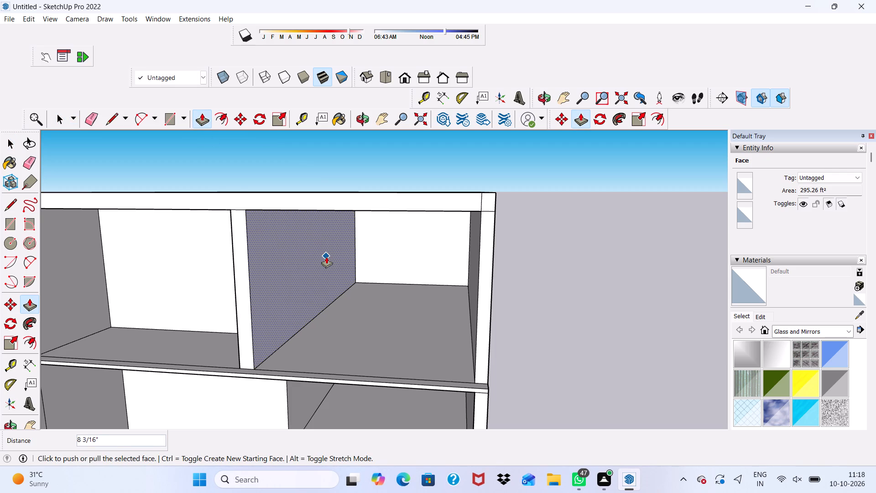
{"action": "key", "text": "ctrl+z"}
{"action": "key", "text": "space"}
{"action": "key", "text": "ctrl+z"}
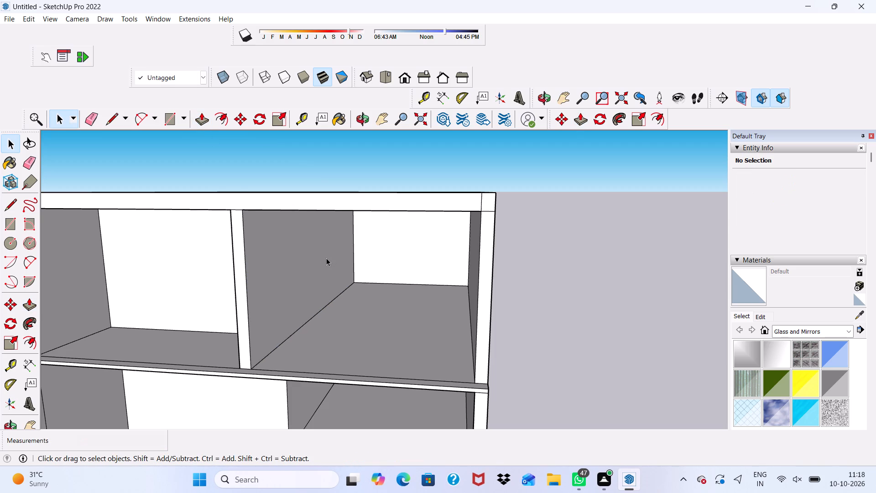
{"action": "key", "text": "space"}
On the second storey from the top, draw a 7' 10 1/4" floor line from the existing wall's corner to the inner front floor line.
{"action": "scroll", "coordinate": [200, 5], "scroll_direction": "down", "scroll_amount": 7}
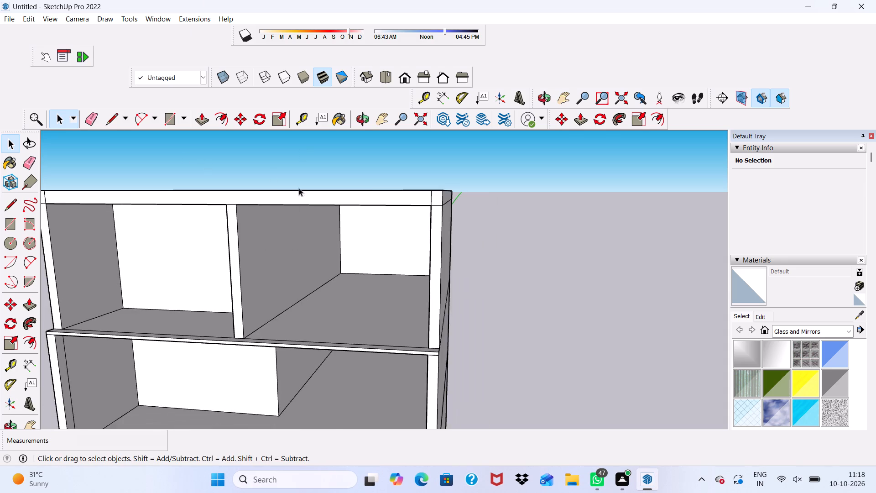
{"action": "scroll", "coordinate": [299, 188], "scroll_direction": "down", "scroll_amount": 3}
{"action": "middle_click_drag", "start_coordinate": [255, 238], "coordinate": [297, 233]}
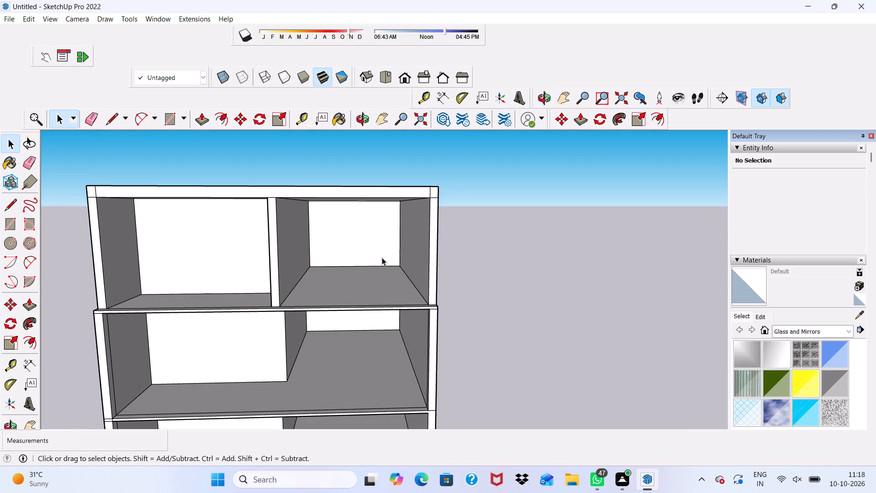
{"action": "left_click", "coordinate": [307, 113]}
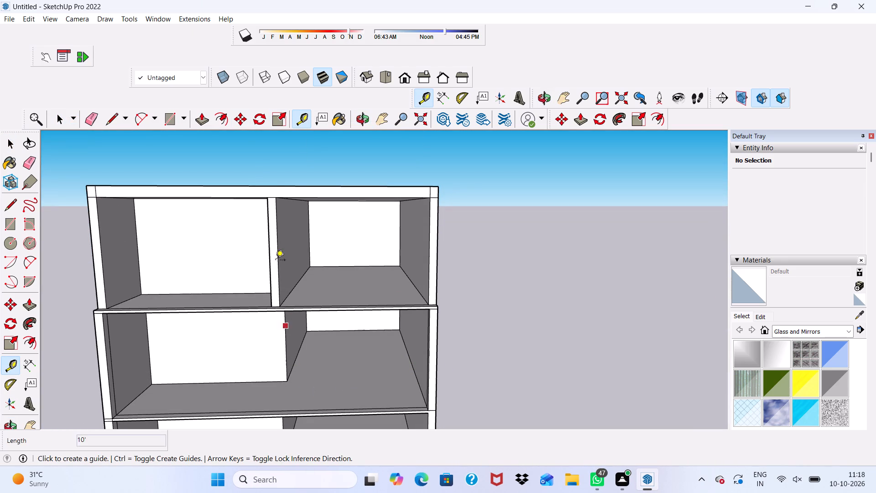
{"action": "left_click_drag", "start_coordinate": [111, 120], "coordinate": [116, 142]}
{"action": "scroll", "coordinate": [226, 405], "scroll_direction": "up", "scroll_amount": 5}
{"action": "scroll", "coordinate": [276, 385], "scroll_direction": "up", "scroll_amount": 5}
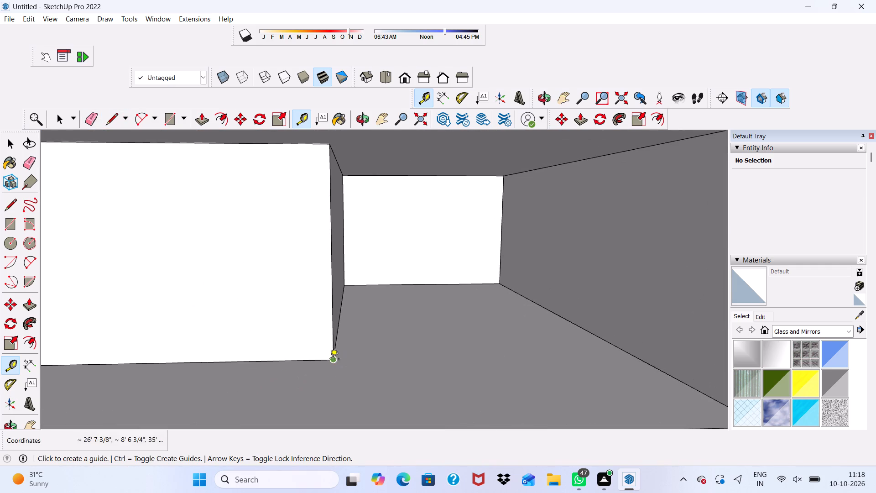
{"action": "left_click", "coordinate": [109, 117]}
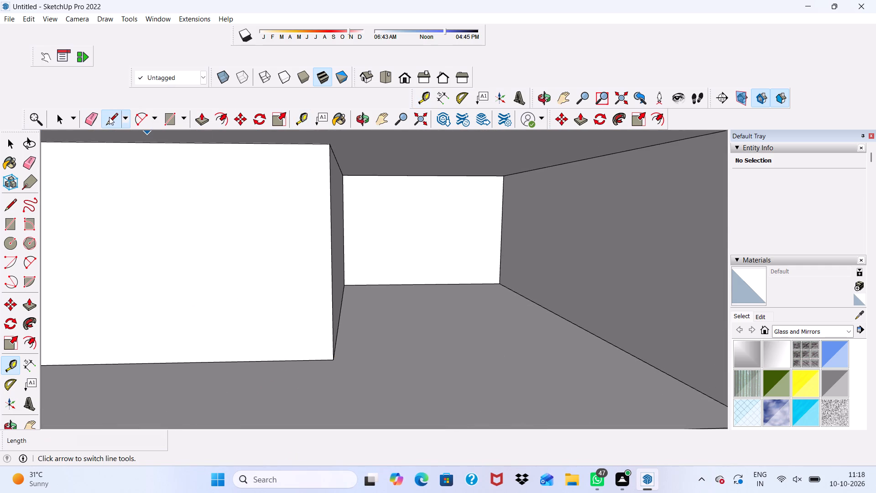
{"action": "scroll", "coordinate": [155, 95], "scroll_direction": "down", "scroll_amount": 4}
{"action": "scroll", "coordinate": [250, 269], "scroll_direction": "down", "scroll_amount": 1}
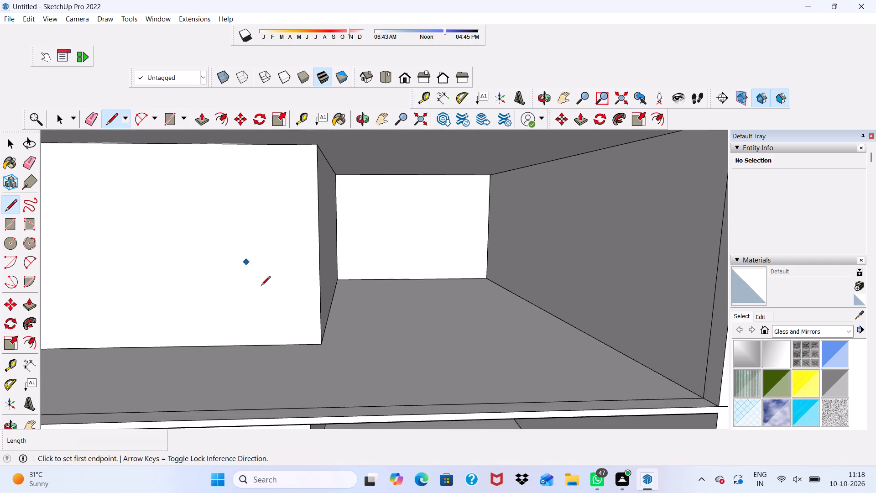
{"action": "scroll", "coordinate": [308, 328], "scroll_direction": "up", "scroll_amount": 5}
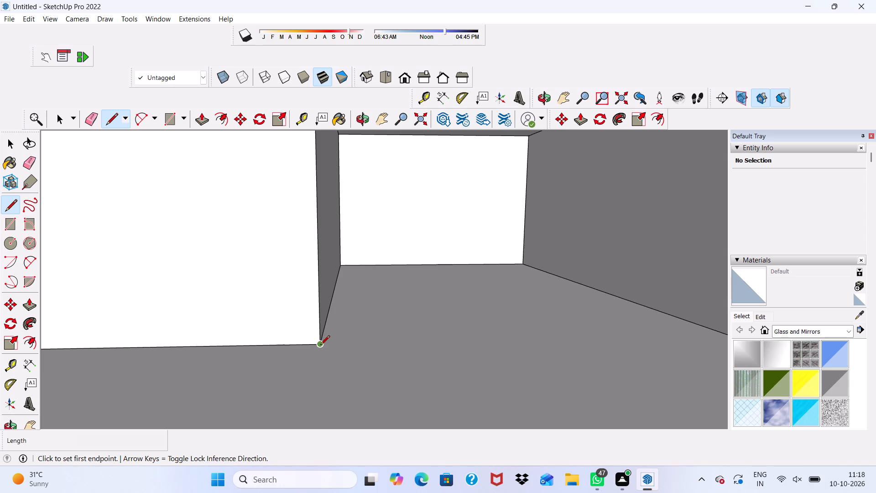
{"action": "left_click", "coordinate": [320, 346]}
{"action": "scroll", "coordinate": [322, 339], "scroll_direction": "down", "scroll_amount": 9}
{"action": "scroll", "coordinate": [320, 388], "scroll_direction": "up", "scroll_amount": 4}
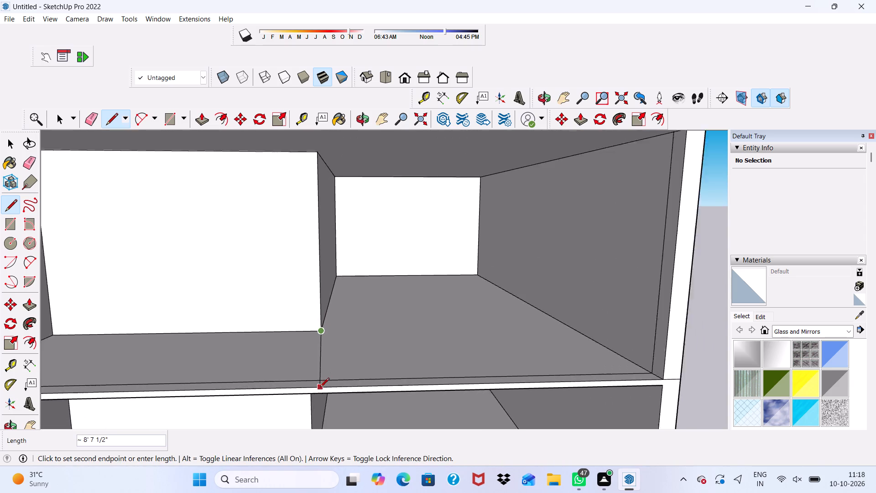
{"action": "scroll", "coordinate": [320, 388], "scroll_direction": "up", "scroll_amount": 6}
{"action": "middle_click_drag", "start_coordinate": [317, 377], "coordinate": [251, 374]}
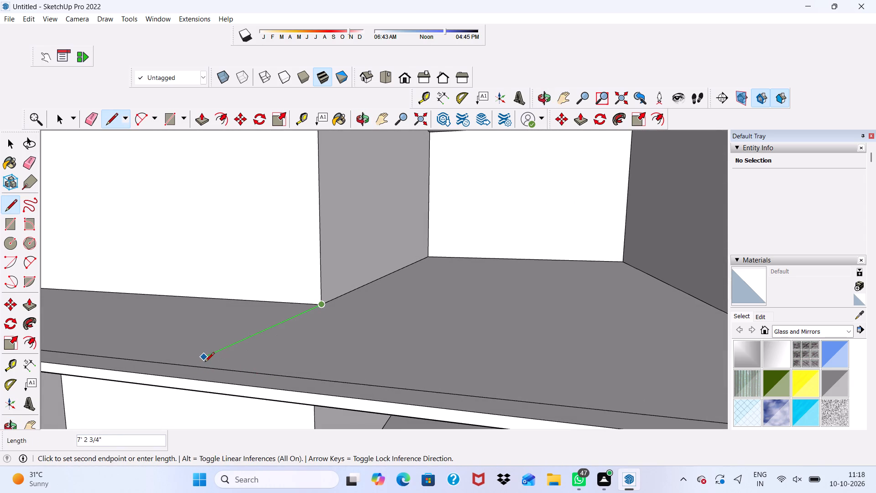
{"action": "left_click", "coordinate": [181, 366]}
Mark 9" along the wall base from the corner and draw a parallel 7' 10 1/4" floor line, closing a narrow strip.
{"action": "scroll", "coordinate": [200, 343], "scroll_direction": "down", "scroll_amount": 1}
{"action": "middle_click_drag", "start_coordinate": [201, 343], "coordinate": [316, 348]}
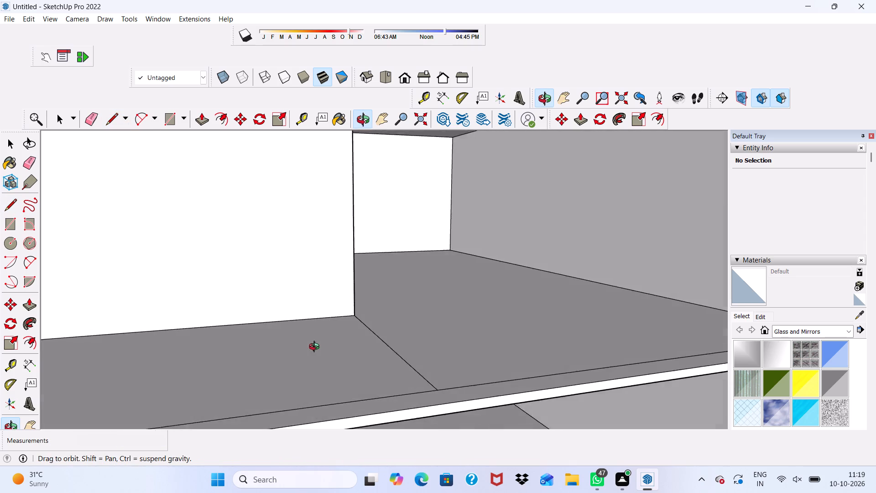
{"action": "middle_click_drag", "start_coordinate": [316, 348], "coordinate": [324, 351]}
{"action": "scroll", "coordinate": [348, 345], "scroll_direction": "up", "scroll_amount": 4}
{"action": "scroll", "coordinate": [369, 309], "scroll_direction": "up", "scroll_amount": 2}
{"action": "left_click", "coordinate": [362, 308]}
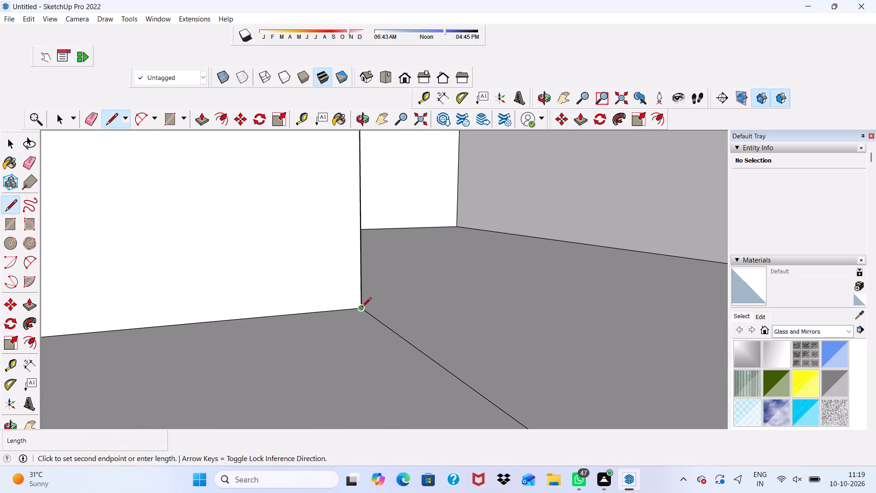
{"action": "key", "text": "9"}
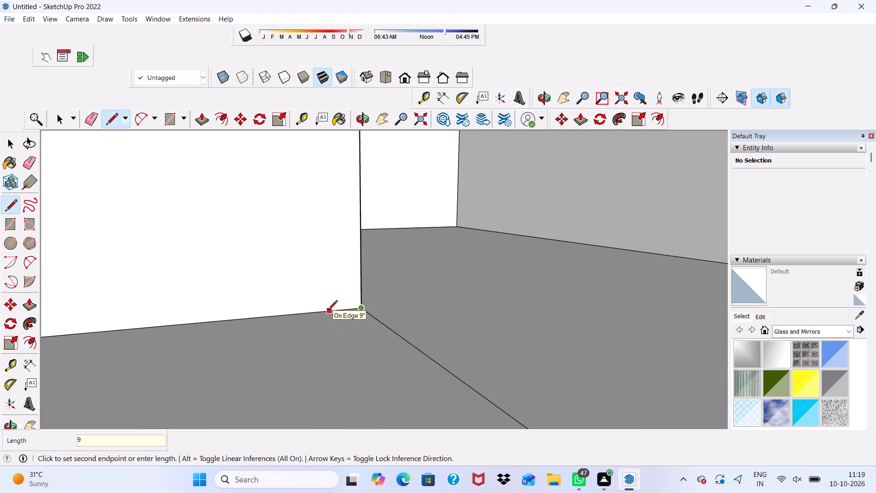
{"action": "key", "text": "shift+quotedbl"}
{"action": "key", "text": "Return"}
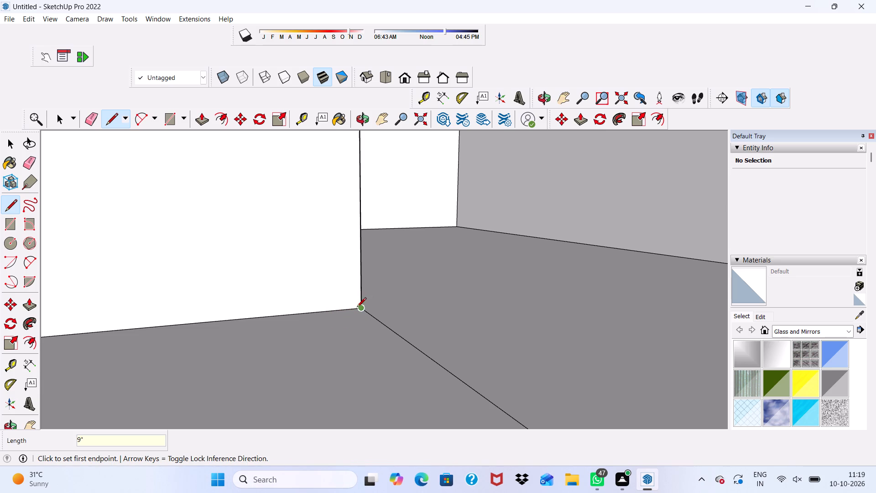
{"action": "left_click", "coordinate": [330, 313]}
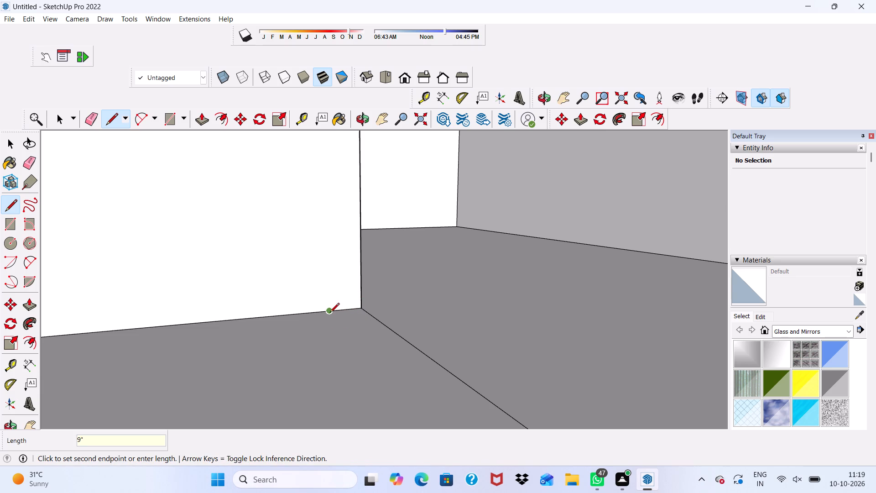
{"action": "scroll", "coordinate": [332, 313], "scroll_direction": "down", "scroll_amount": 12}
{"action": "scroll", "coordinate": [362, 332], "scroll_direction": "up", "scroll_amount": 6}
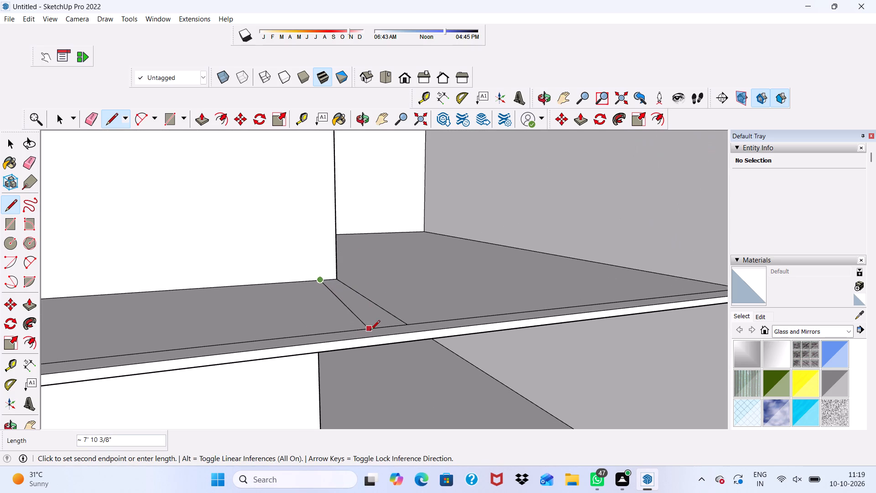
{"action": "left_click", "coordinate": [382, 327]}
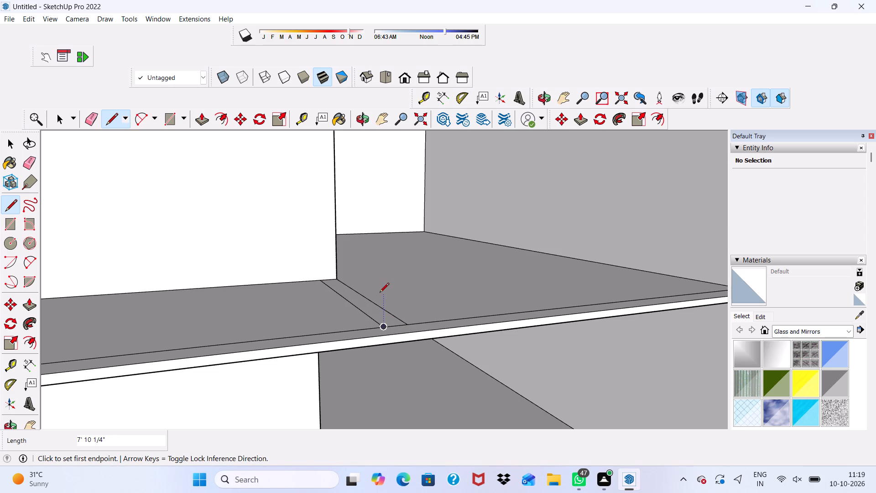
Extrude the 9" floor strip on the second storey from the top upward 10' with Push/Pull.
{"action": "key", "text": "space"}
{"action": "left_click", "coordinate": [381, 317]}
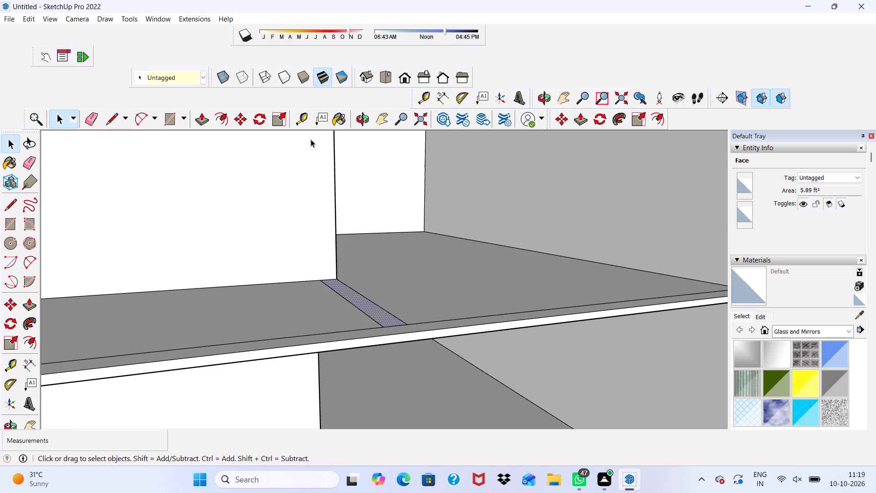
{"action": "left_click", "coordinate": [201, 119]}
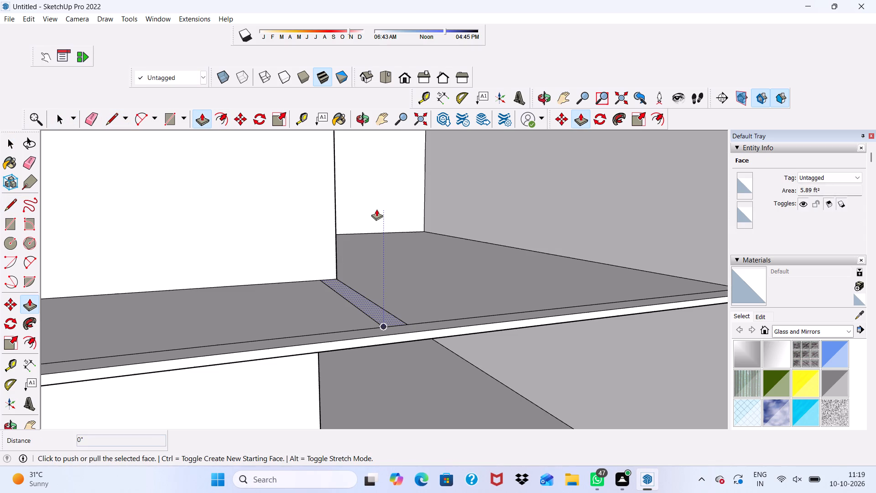
{"action": "left_click", "coordinate": [381, 310]}
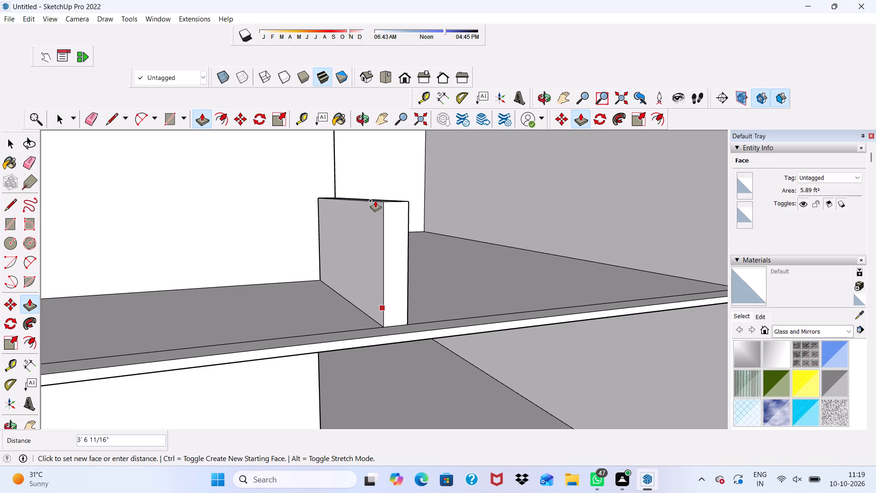
{"action": "key", "text": "1"}
{"action": "type", "text": "0'"}
{"action": "key", "text": "Return"}
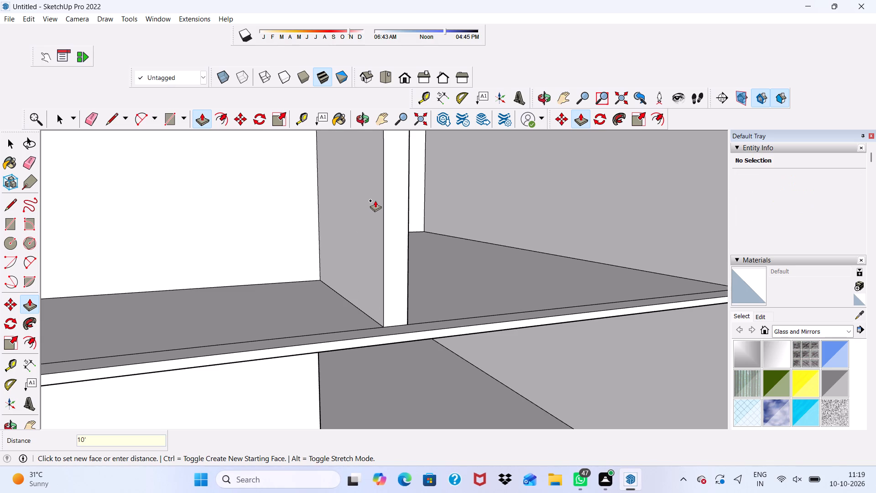
{"action": "key", "text": "space"}
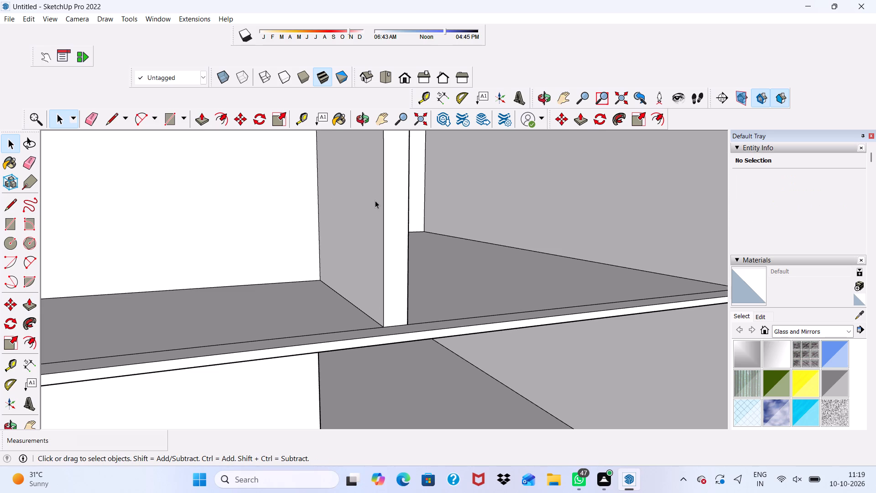
Examine the partition on the second storey from the top from both sides, along with the neighbouring storeys.
{"action": "scroll", "coordinate": [371, 226], "scroll_direction": "down", "scroll_amount": 7}
{"action": "scroll", "coordinate": [386, 262], "scroll_direction": "down", "scroll_amount": 6}
{"action": "scroll", "coordinate": [440, 221], "scroll_direction": "down", "scroll_amount": 1}
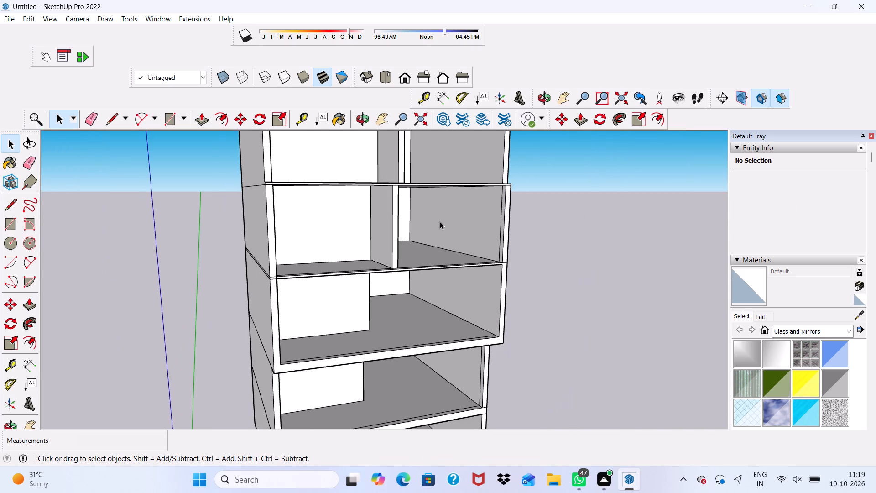
{"action": "middle_click_drag", "start_coordinate": [440, 221], "coordinate": [288, 231]}
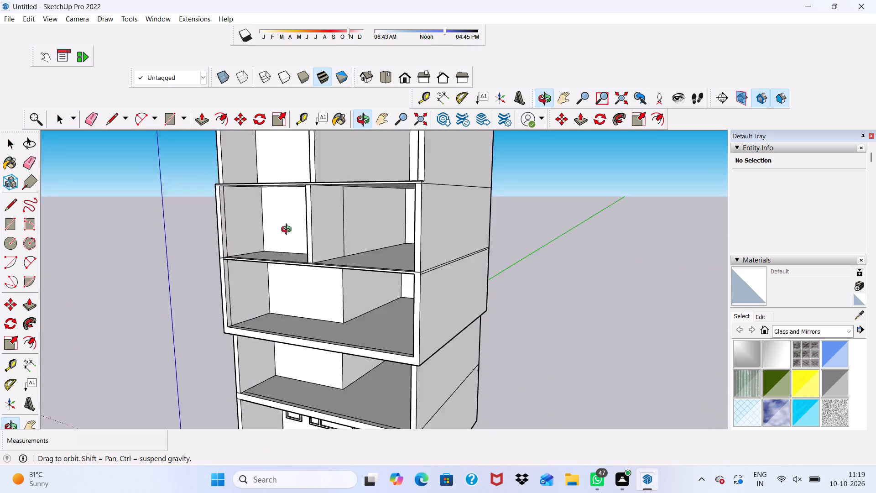
{"action": "middle_click_drag", "start_coordinate": [288, 231], "coordinate": [305, 265]}
{"action": "scroll", "coordinate": [312, 268], "scroll_direction": "up", "scroll_amount": 6}
{"action": "scroll", "coordinate": [312, 272], "scroll_direction": "down", "scroll_amount": 6}
{"action": "middle_click_drag", "start_coordinate": [308, 276], "coordinate": [455, 217]}
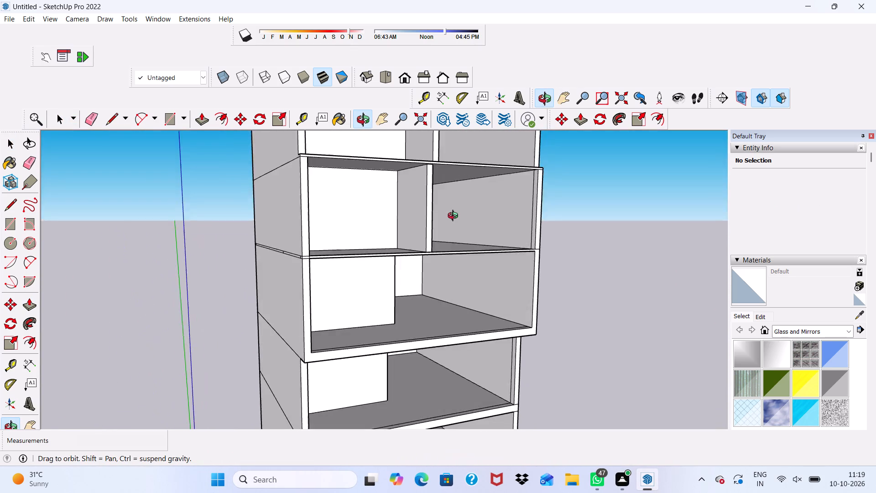
{"action": "middle_click_drag", "start_coordinate": [455, 217], "coordinate": [434, 264]}
{"action": "scroll", "coordinate": [424, 297], "scroll_direction": "up", "scroll_amount": 6}
{"action": "scroll", "coordinate": [422, 309], "scroll_direction": "down", "scroll_amount": 6}
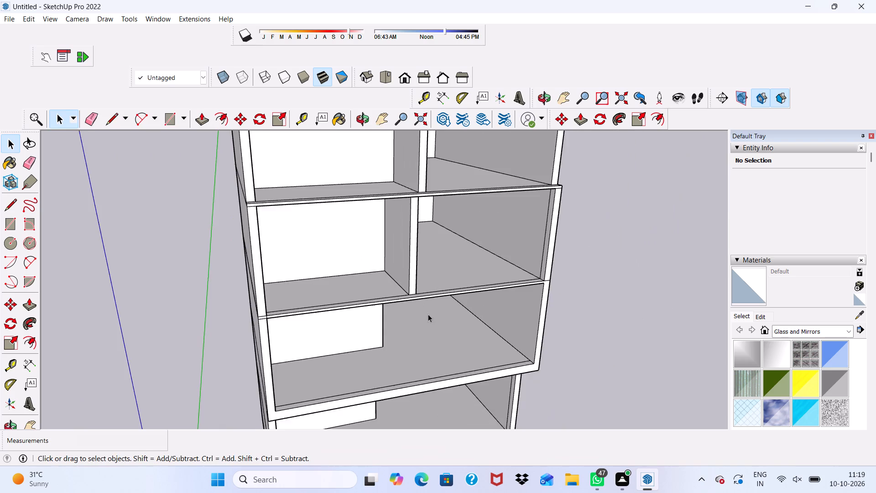
Erase the vertical seam line between the second-from-top storey's partition and the existing wall face behind it.
{"action": "middle_click_drag", "start_coordinate": [428, 314], "coordinate": [270, 313]}
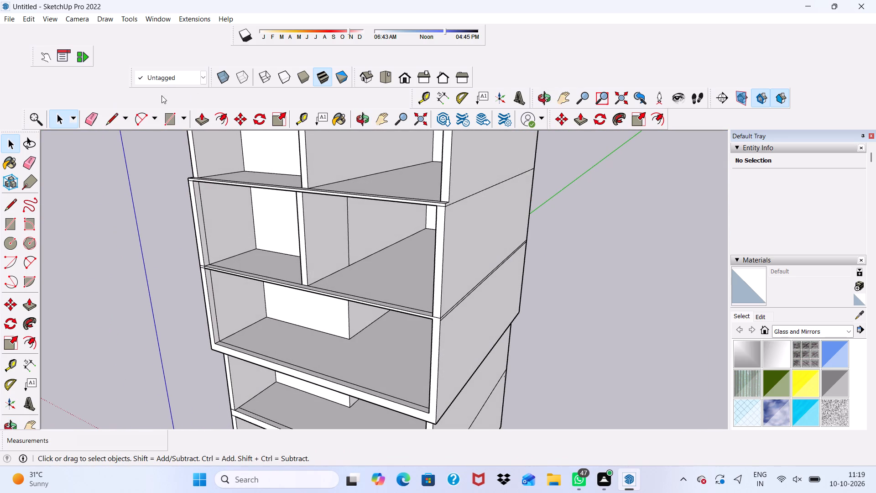
{"action": "left_click_drag", "start_coordinate": [88, 116], "coordinate": [89, 123]}
{"action": "scroll", "coordinate": [433, 332], "scroll_direction": "up", "scroll_amount": 4}
{"action": "scroll", "coordinate": [334, 204], "scroll_direction": "up", "scroll_amount": 3}
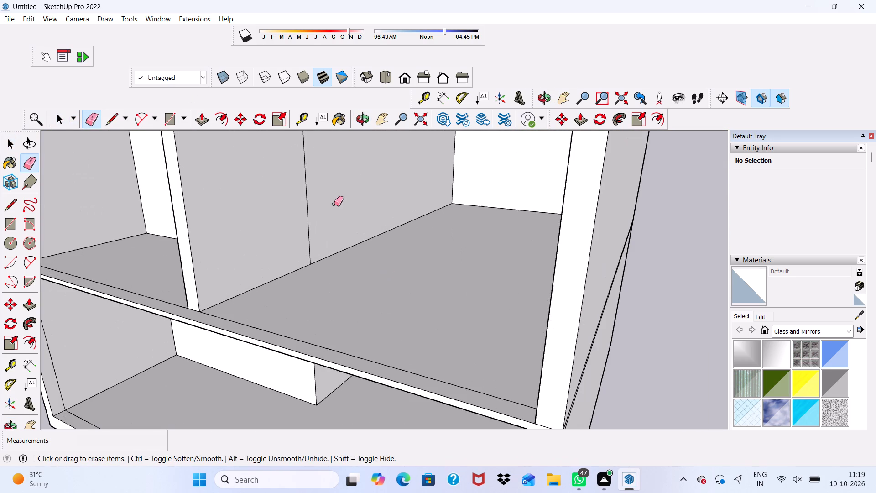
{"action": "scroll", "coordinate": [334, 204], "scroll_direction": "up", "scroll_amount": 1}
{"action": "left_click_drag", "start_coordinate": [309, 191], "coordinate": [299, 194]}
Examine the whole building from the front, comparing the top two storeys' partitions with the storeys below.
{"action": "scroll", "coordinate": [299, 236], "scroll_direction": "down", "scroll_amount": 13}
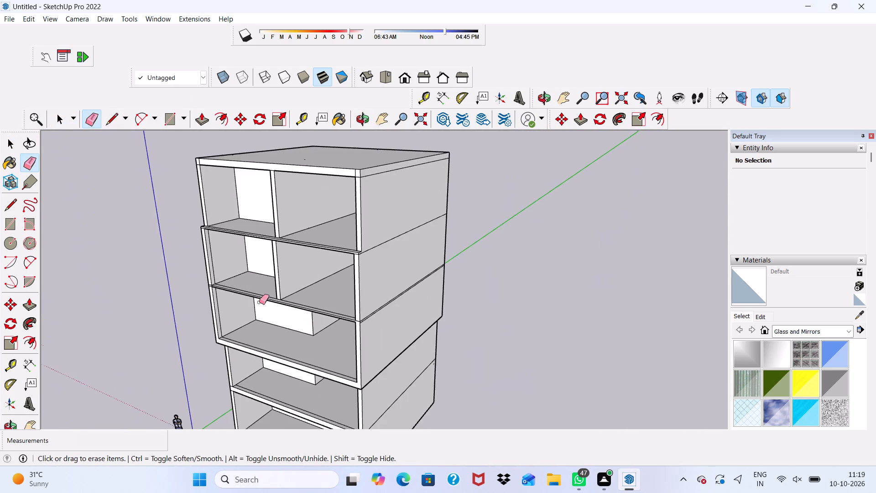
{"action": "scroll", "coordinate": [259, 302], "scroll_direction": "down", "scroll_amount": 1}
{"action": "middle_click_drag", "start_coordinate": [259, 302], "coordinate": [397, 261]}
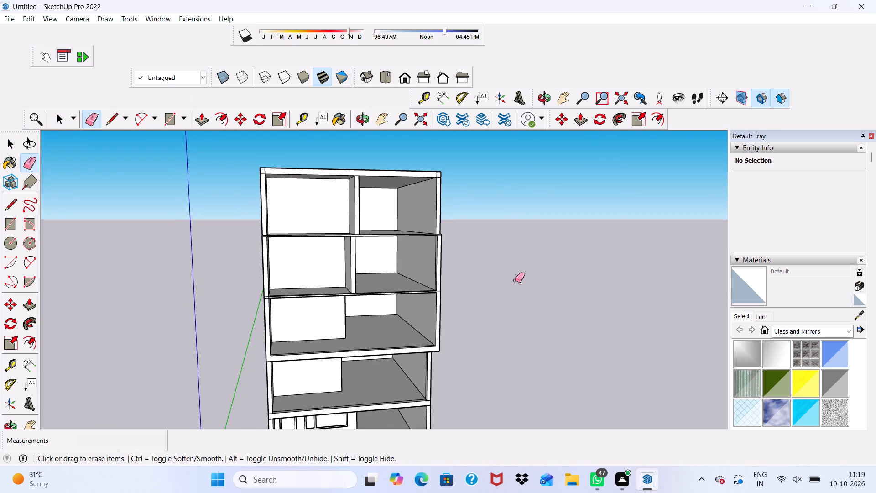
{"action": "key", "text": "space"}
{"action": "scroll", "coordinate": [467, 263], "scroll_direction": "down", "scroll_amount": 9}
{"action": "middle_click_drag", "start_coordinate": [415, 337], "coordinate": [406, 279]}
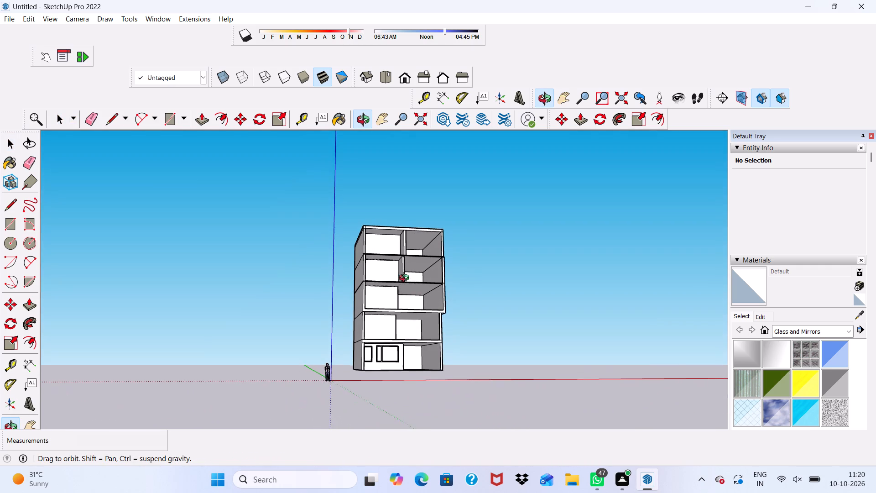
{"action": "middle_click_drag", "start_coordinate": [406, 279], "coordinate": [406, 278]}
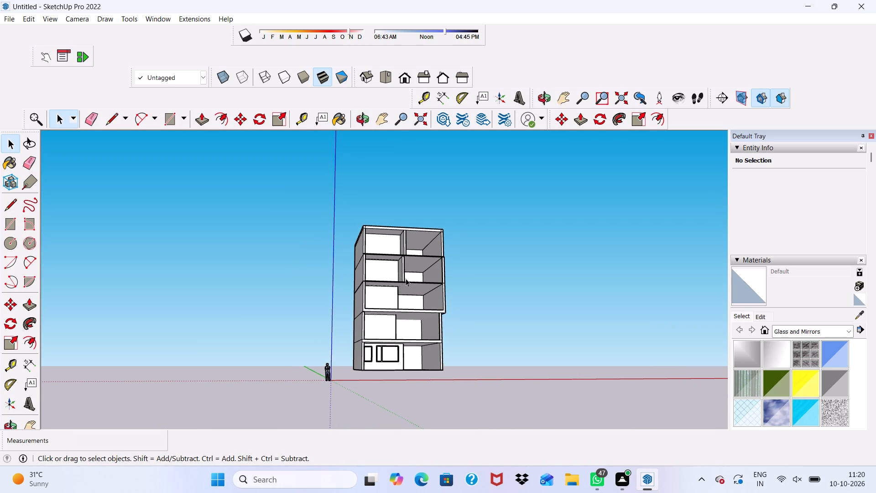
{"action": "scroll", "coordinate": [405, 304], "scroll_direction": "down", "scroll_amount": 2}
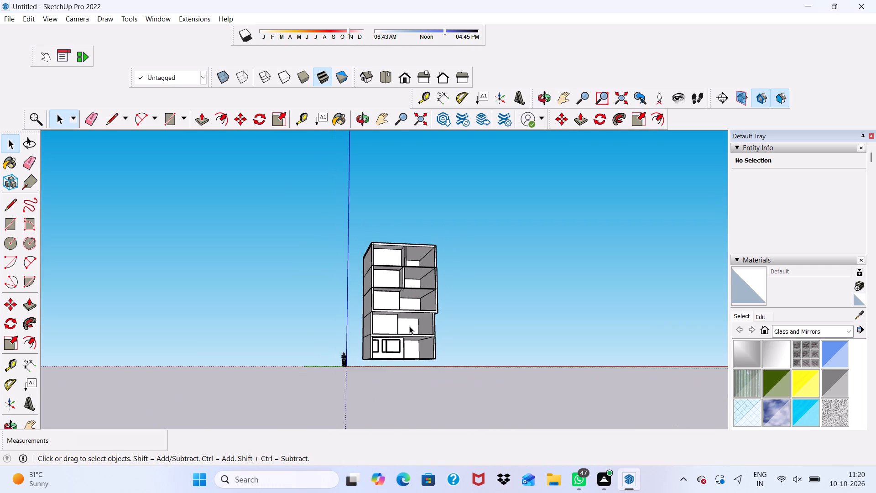
Draw a line about 8' 7 1/4" long on the middle storey's floor, from the interior wall's corner to the front floor edge.
{"action": "scroll", "coordinate": [444, 296], "scroll_direction": "up", "scroll_amount": 5}
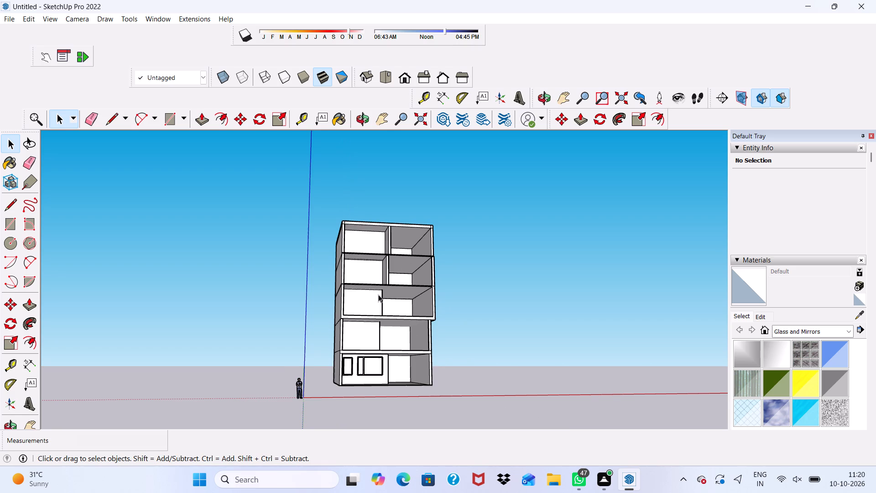
{"action": "scroll", "coordinate": [378, 294], "scroll_direction": "up", "scroll_amount": 6}
{"action": "scroll", "coordinate": [378, 296], "scroll_direction": "down", "scroll_amount": 1}
{"action": "middle_click_drag", "start_coordinate": [378, 297], "coordinate": [329, 393]}
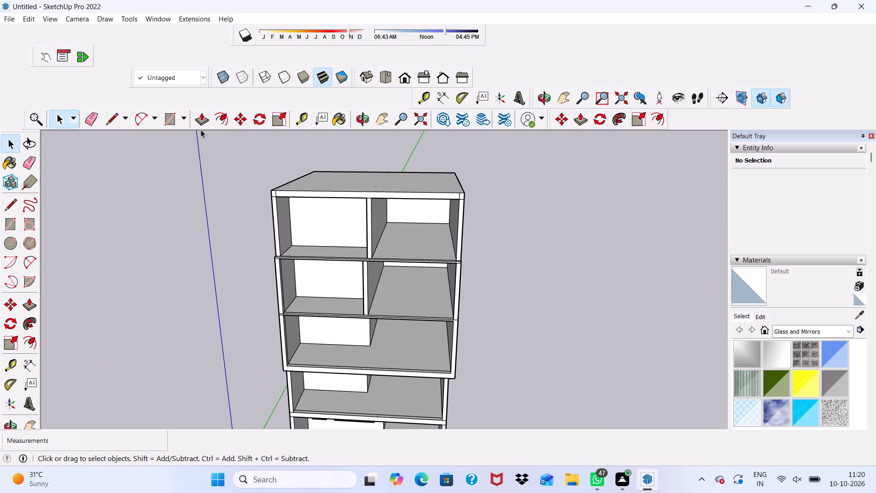
{"action": "left_click", "coordinate": [175, 115]}
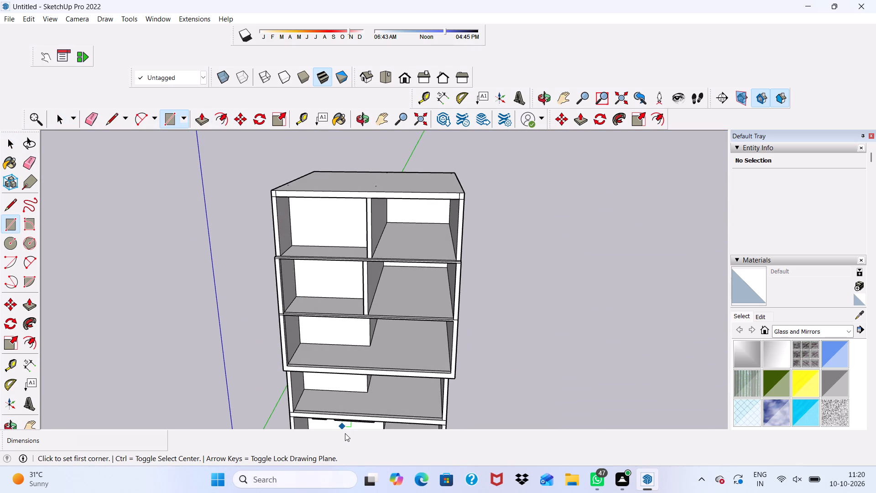
{"action": "left_click", "coordinate": [113, 110]}
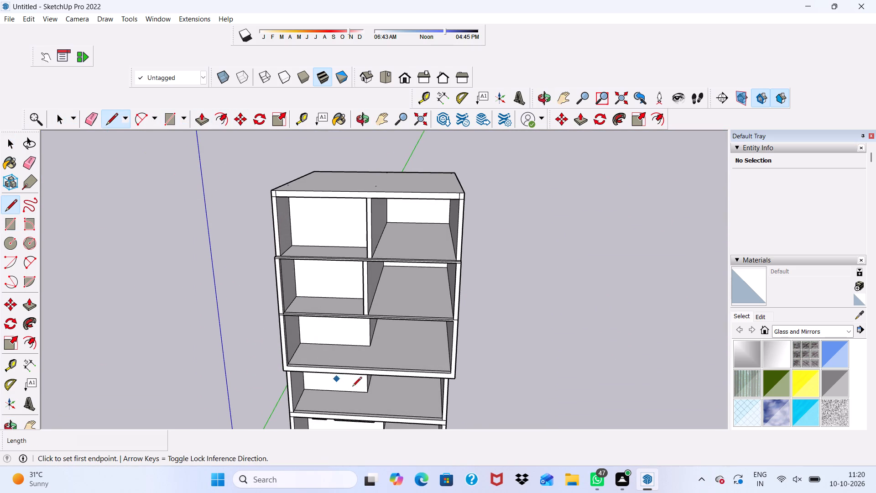
{"action": "scroll", "coordinate": [390, 388], "scroll_direction": "up", "scroll_amount": 4}
{"action": "scroll", "coordinate": [360, 277], "scroll_direction": "up", "scroll_amount": 14}
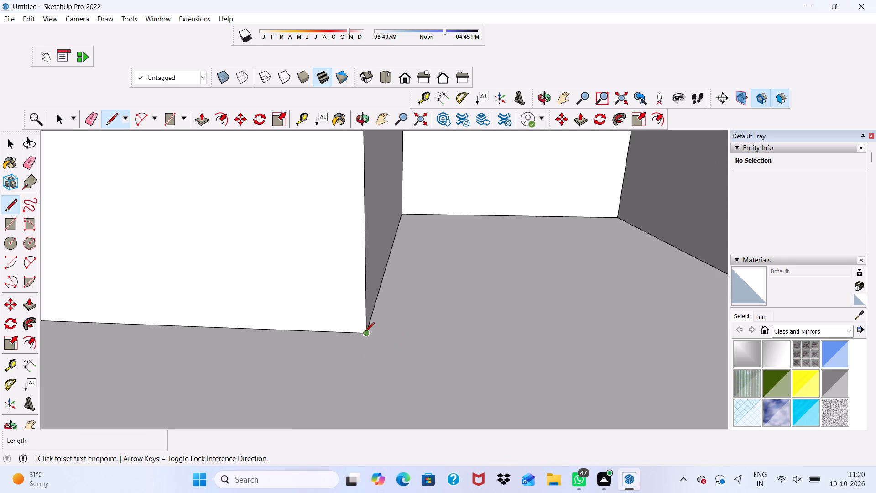
{"action": "left_click", "coordinate": [364, 333]}
{"action": "scroll", "coordinate": [364, 333], "scroll_direction": "down", "scroll_amount": 13}
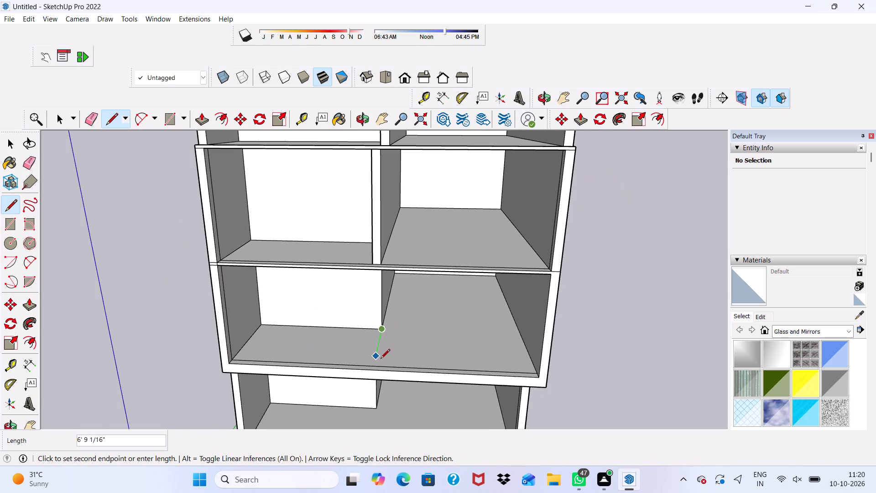
{"action": "scroll", "coordinate": [379, 363], "scroll_direction": "up", "scroll_amount": 5}
{"action": "left_click", "coordinate": [370, 371]}
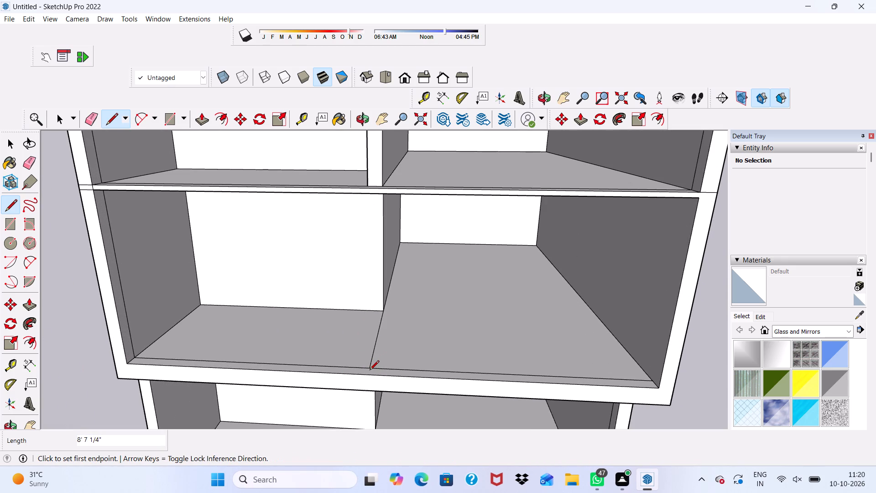
Mark 9" along the wall base from that corner and draw a parallel line forward, closing a 9" wide strip on the middle storey's floor.
{"action": "left_click", "coordinate": [379, 314]}
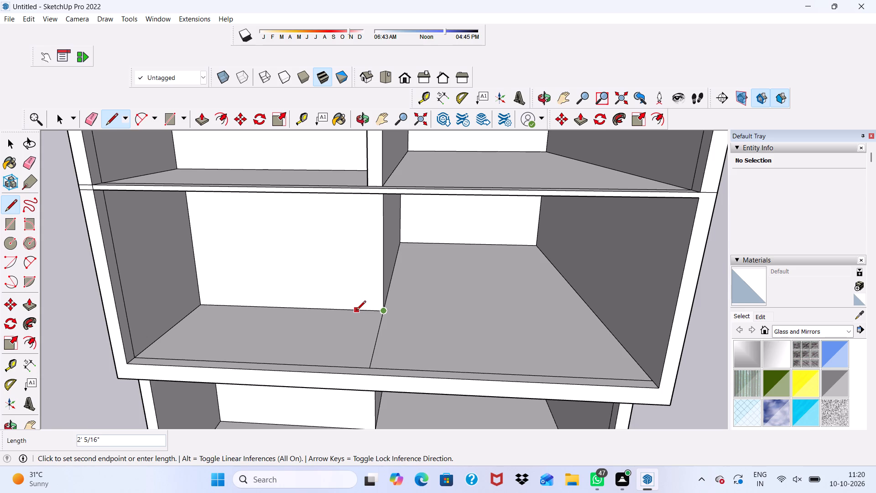
{"action": "key", "text": "9"}
{"action": "key", "text": "shift+quotedbl"}
{"action": "key", "text": "Return"}
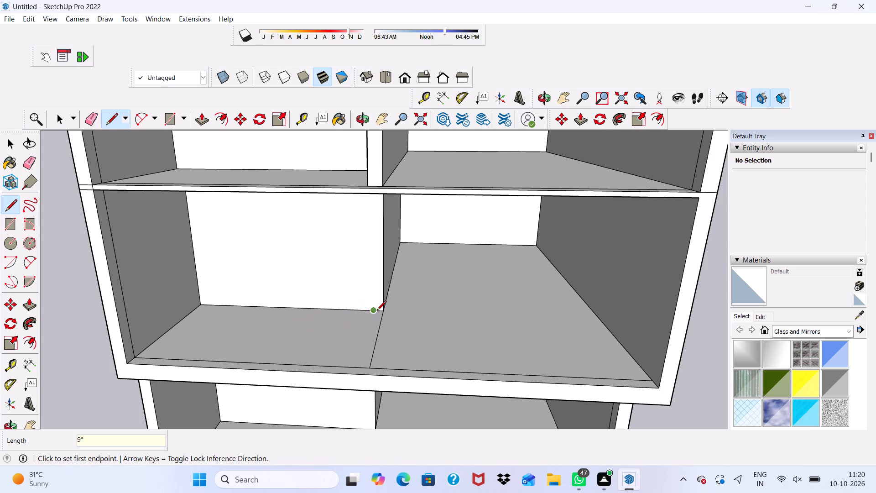
{"action": "left_click", "coordinate": [372, 313]}
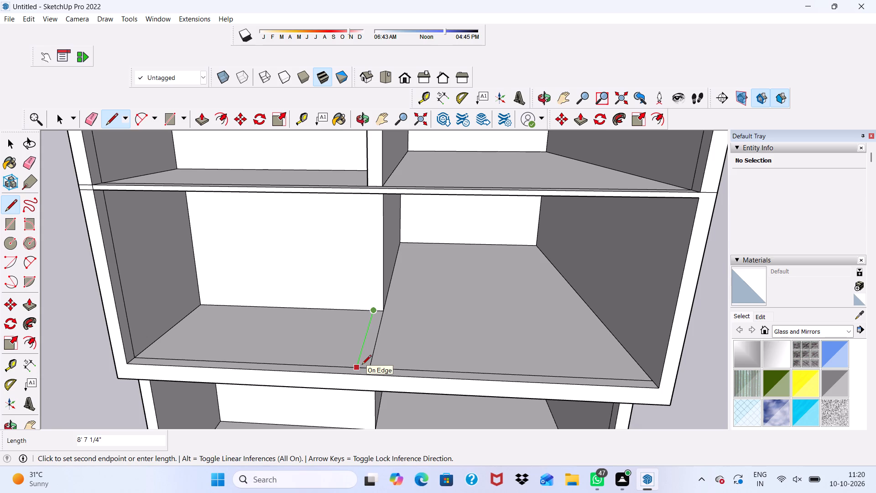
{"action": "left_click", "coordinate": [362, 365]}
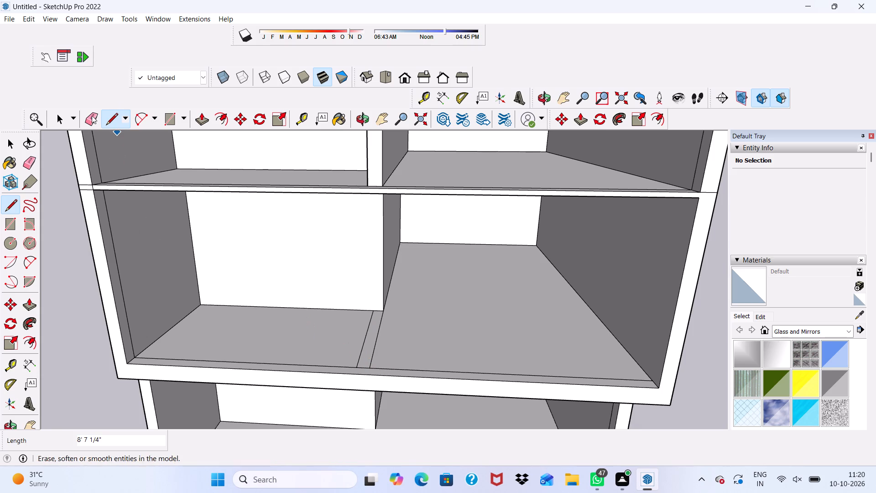
Extrude the 9" floor strip on the middle storey upward 10' with Push/Pull.
{"action": "left_click", "coordinate": [202, 124]}
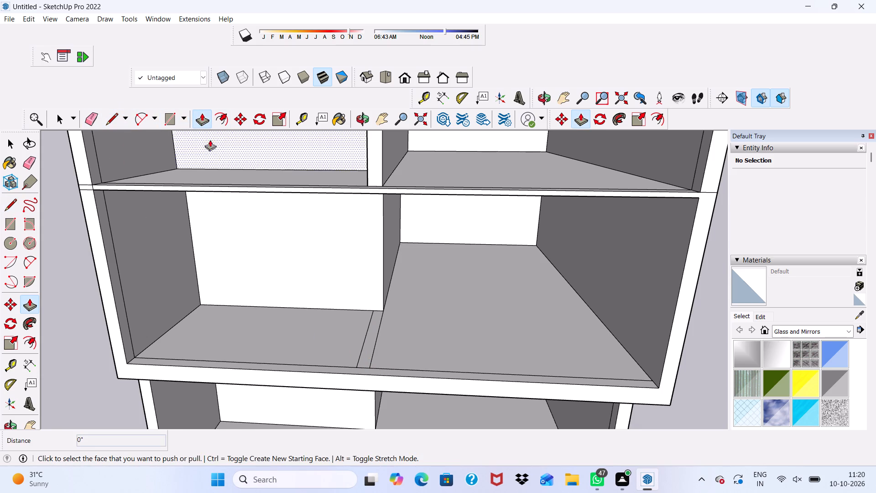
{"action": "scroll", "coordinate": [345, 328], "scroll_direction": "up", "scroll_amount": 3}
{"action": "left_click", "coordinate": [379, 343]}
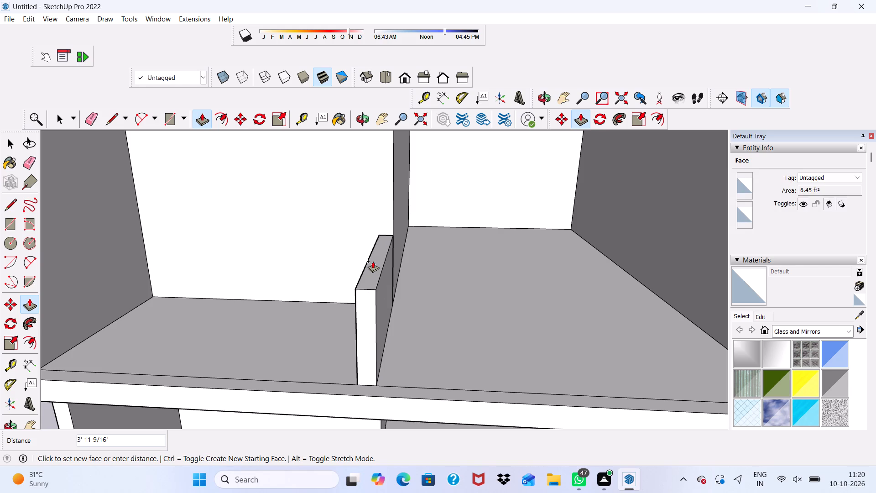
{"action": "type", "text": "10'"}
{"action": "key", "text": "Return"}
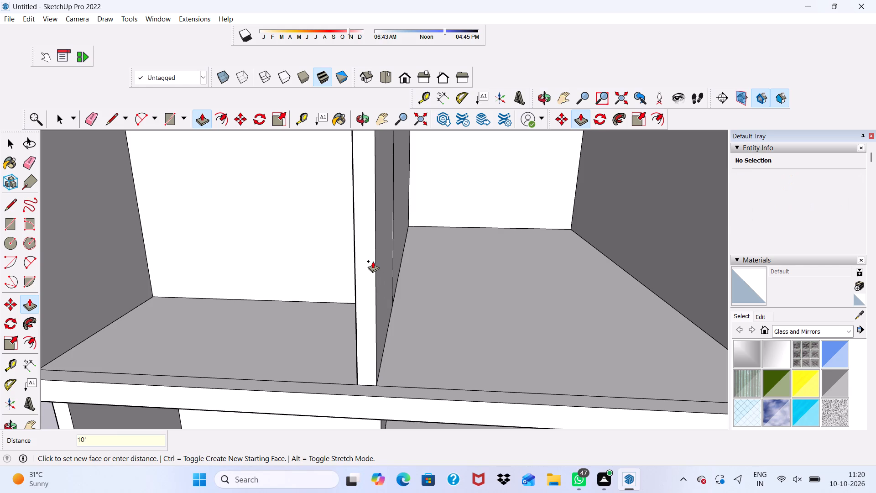
Examine the middle storey's partition from the side and front, comparing it with the storeys above and below.
{"action": "scroll", "coordinate": [410, 260], "scroll_direction": "down", "scroll_amount": 10}
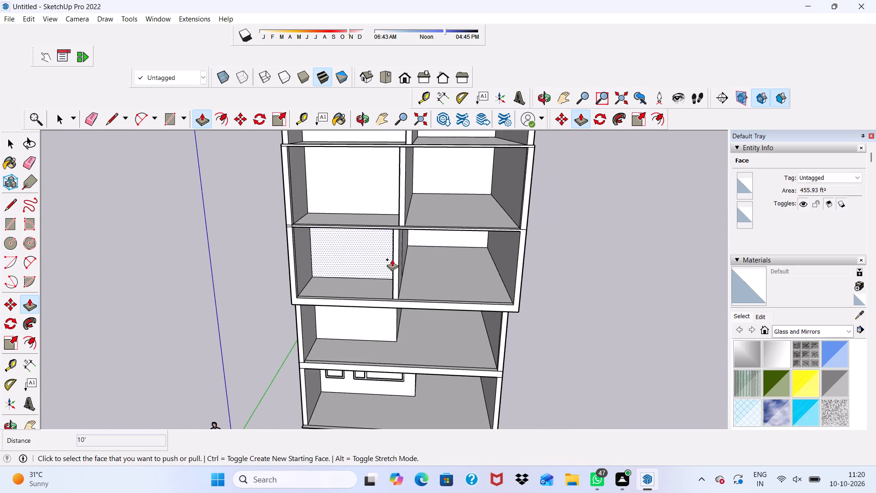
{"action": "scroll", "coordinate": [392, 259], "scroll_direction": "down", "scroll_amount": 1}
{"action": "middle_click_drag", "start_coordinate": [459, 235], "coordinate": [611, 210]}
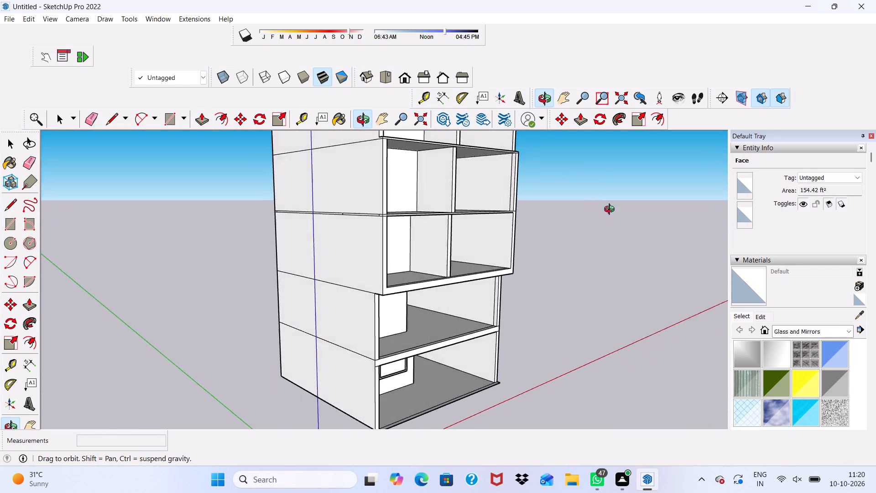
{"action": "middle_click_drag", "start_coordinate": [611, 210], "coordinate": [478, 191]}
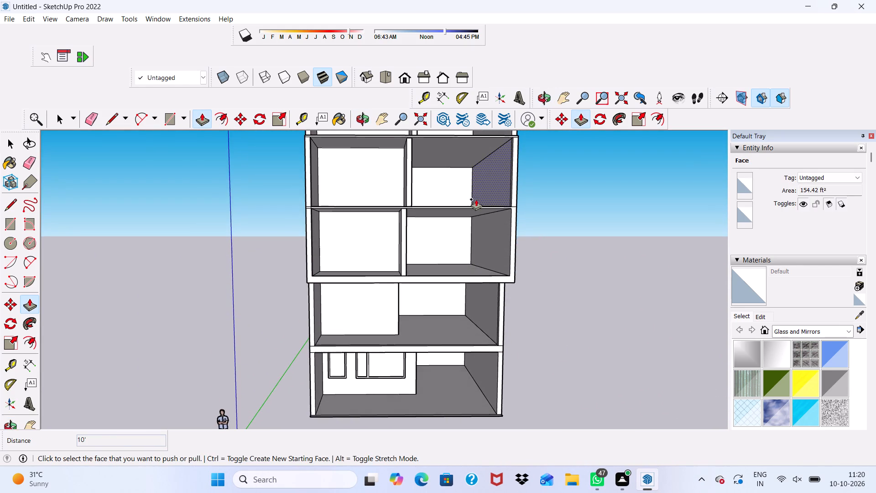
{"action": "scroll", "coordinate": [476, 200], "scroll_direction": "up", "scroll_amount": 5}
{"action": "scroll", "coordinate": [477, 201], "scroll_direction": "down", "scroll_amount": 9}
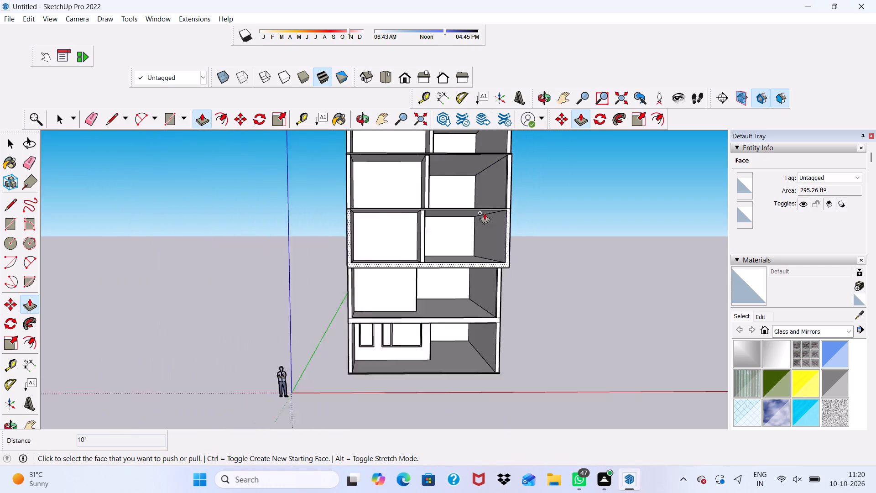
{"action": "scroll", "coordinate": [485, 213], "scroll_direction": "down", "scroll_amount": 1}
{"action": "scroll", "coordinate": [485, 250], "scroll_direction": "down", "scroll_amount": 1}
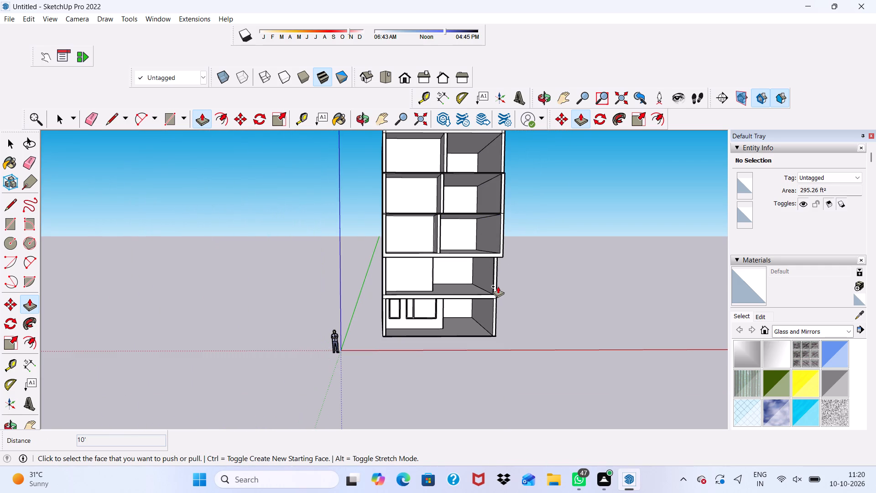
{"action": "key", "text": "space"}
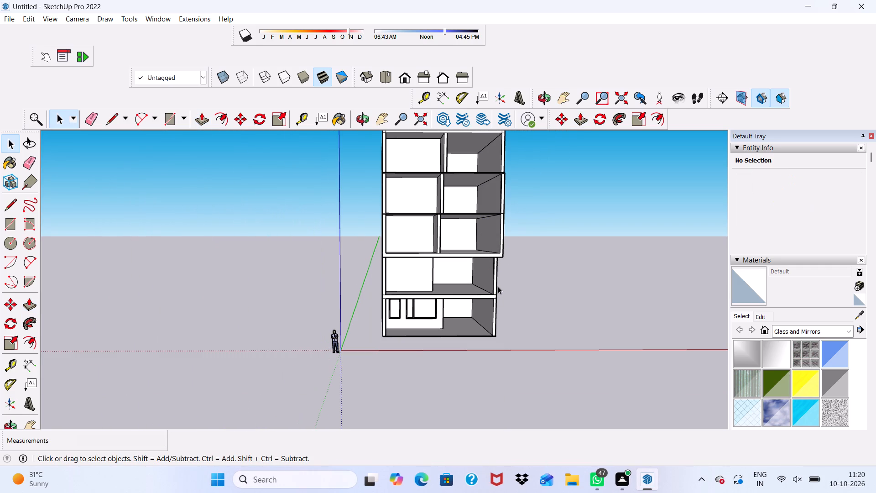
{"action": "scroll", "coordinate": [498, 286], "scroll_direction": "up", "scroll_amount": 6}
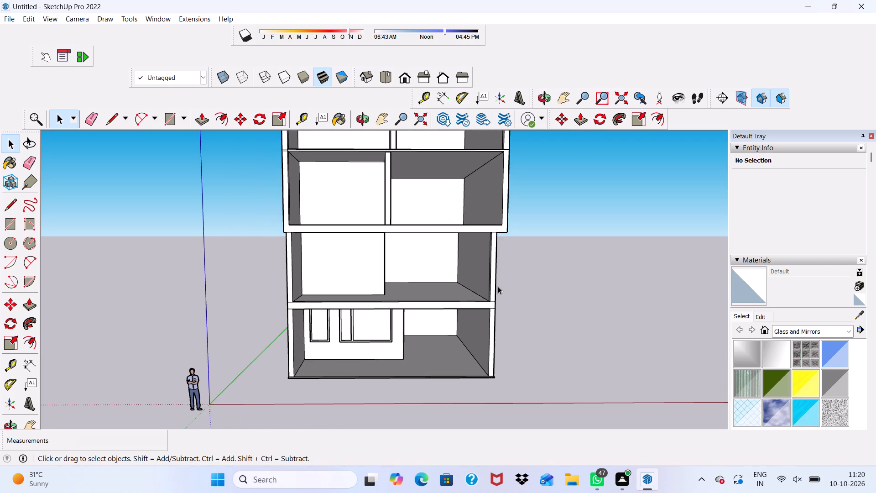
{"action": "scroll", "coordinate": [525, 260], "scroll_direction": "down", "scroll_amount": 2}
{"action": "scroll", "coordinate": [634, 248], "scroll_direction": "up", "scroll_amount": 1}
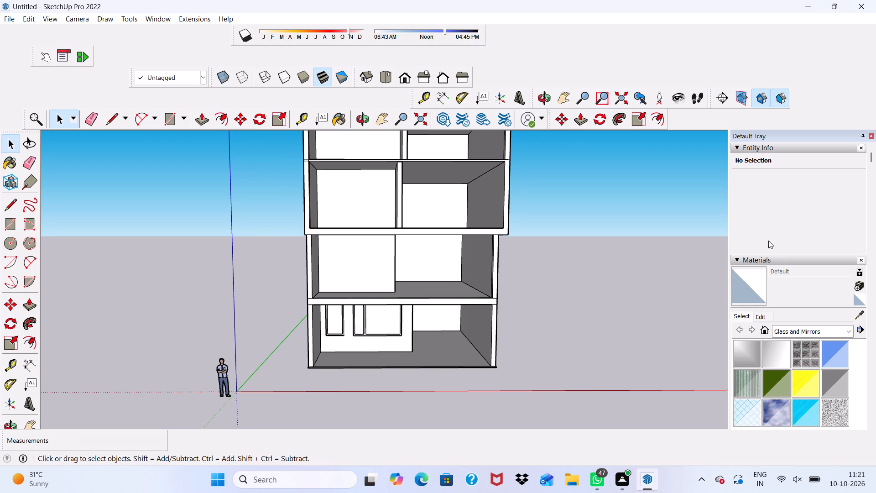
Draw a line about 7' 7" long on the second-from-bottom storey's floor, from the interior wall's corner to the front floor edge.
{"action": "scroll", "coordinate": [786, 170], "scroll_direction": "up", "scroll_amount": 3}
{"action": "scroll", "coordinate": [469, 246], "scroll_direction": "up", "scroll_amount": 3}
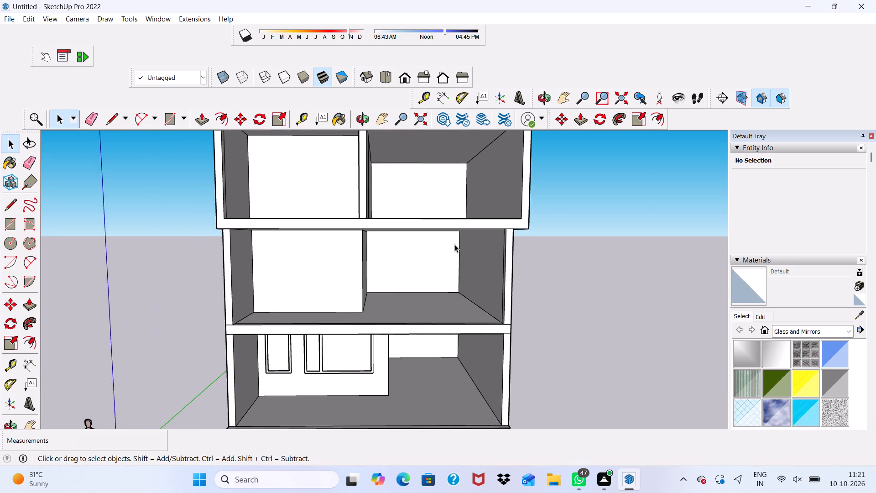
{"action": "scroll", "coordinate": [400, 284], "scroll_direction": "up", "scroll_amount": 4}
{"action": "scroll", "coordinate": [396, 284], "scroll_direction": "down", "scroll_amount": 1}
{"action": "middle_click_drag", "start_coordinate": [408, 299], "coordinate": [346, 365]}
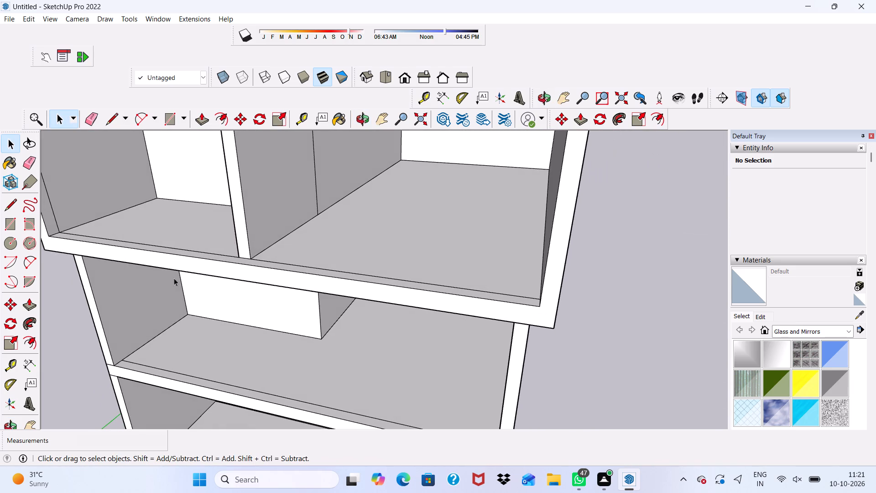
{"action": "left_click", "coordinate": [108, 121]}
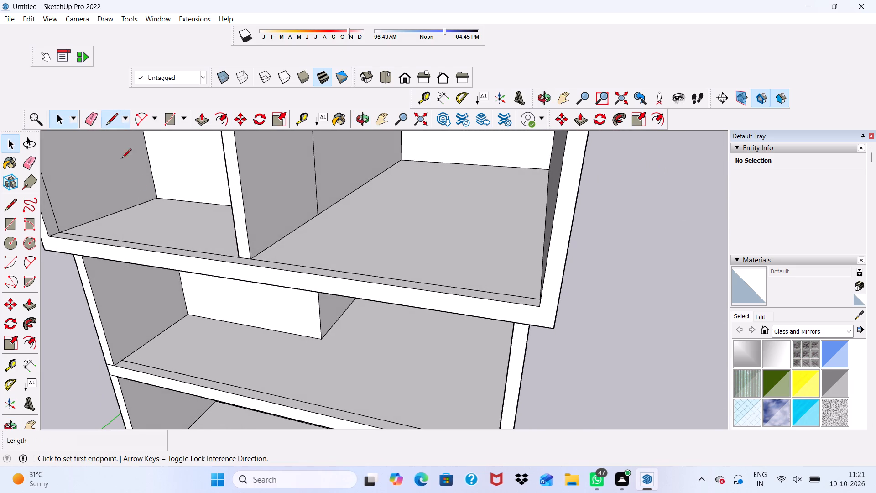
{"action": "scroll", "coordinate": [370, 330], "scroll_direction": "up", "scroll_amount": 5}
{"action": "scroll", "coordinate": [307, 345], "scroll_direction": "up", "scroll_amount": 4}
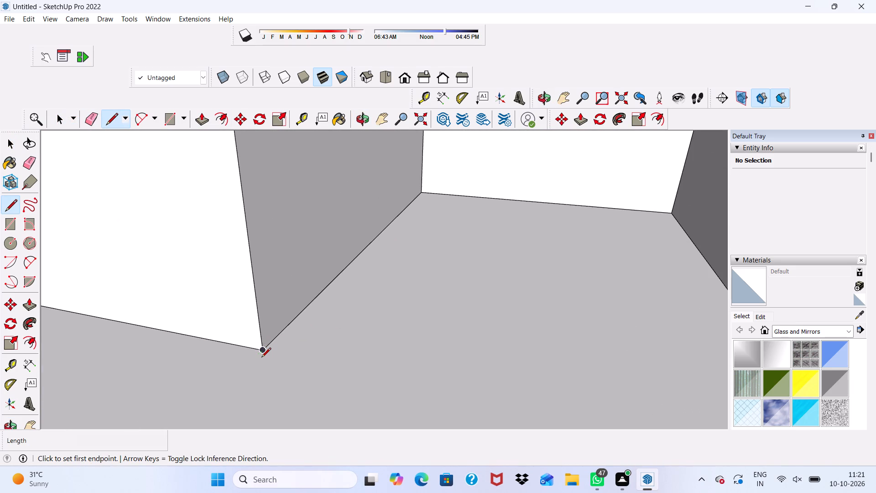
{"action": "left_click", "coordinate": [261, 355]}
{"action": "scroll", "coordinate": [262, 350], "scroll_direction": "down", "scroll_amount": 15}
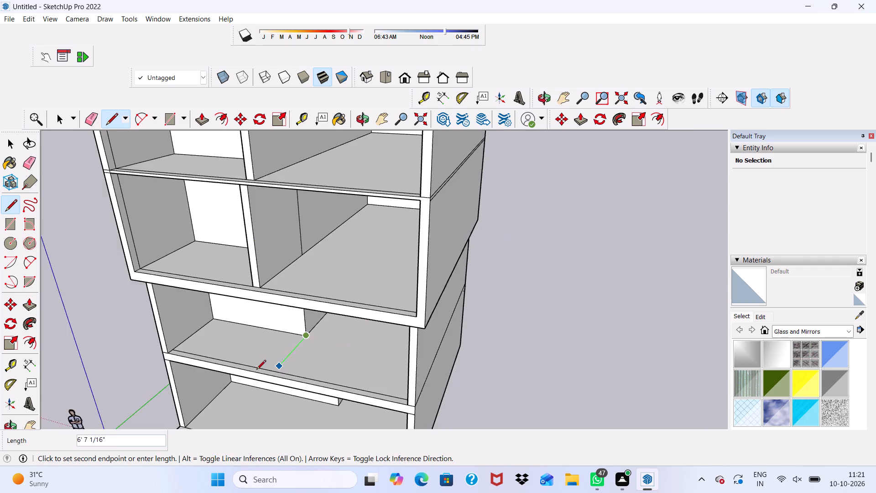
{"action": "scroll", "coordinate": [253, 371], "scroll_direction": "up", "scroll_amount": 6}
{"action": "scroll", "coordinate": [292, 355], "scroll_direction": "up", "scroll_amount": 3}
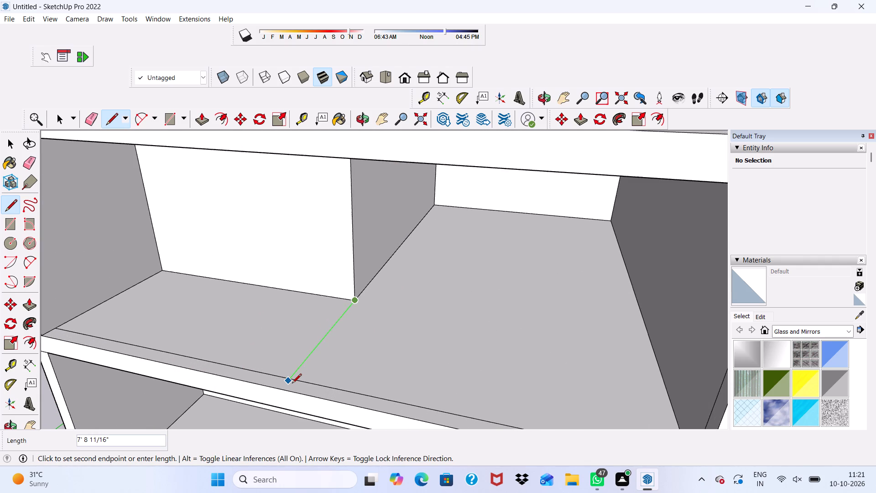
{"action": "left_click", "coordinate": [291, 381]}
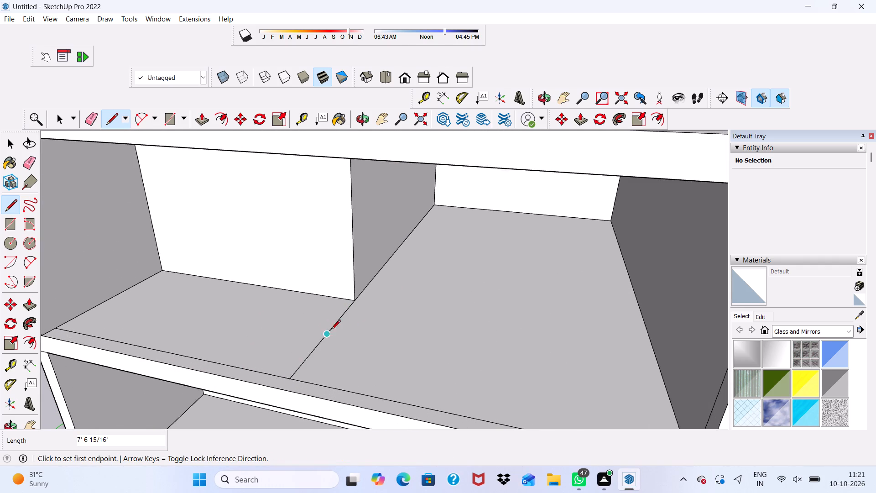
Mark 9" along the wall base from that corner and draw a parallel line forward, closing a 9" strip on the second-from-bottom storey's floor.
{"action": "scroll", "coordinate": [371, 320], "scroll_direction": "up", "scroll_amount": 4}
{"action": "scroll", "coordinate": [328, 289], "scroll_direction": "up", "scroll_amount": 5}
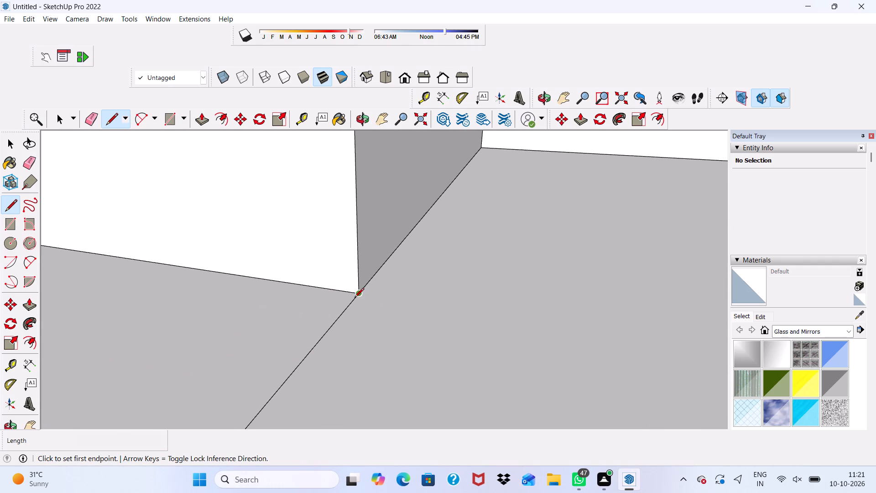
{"action": "left_click", "coordinate": [355, 298]}
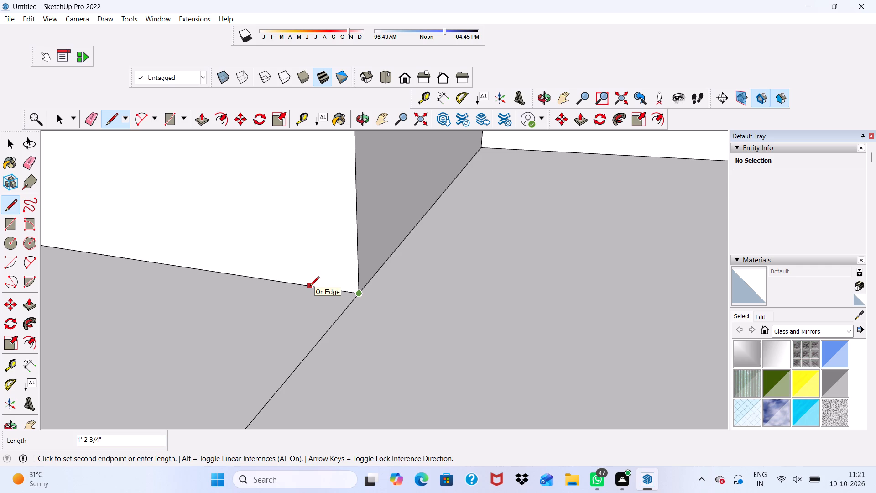
{"action": "key", "text": "9"}
{"action": "key", "text": "shift+quotedbl"}
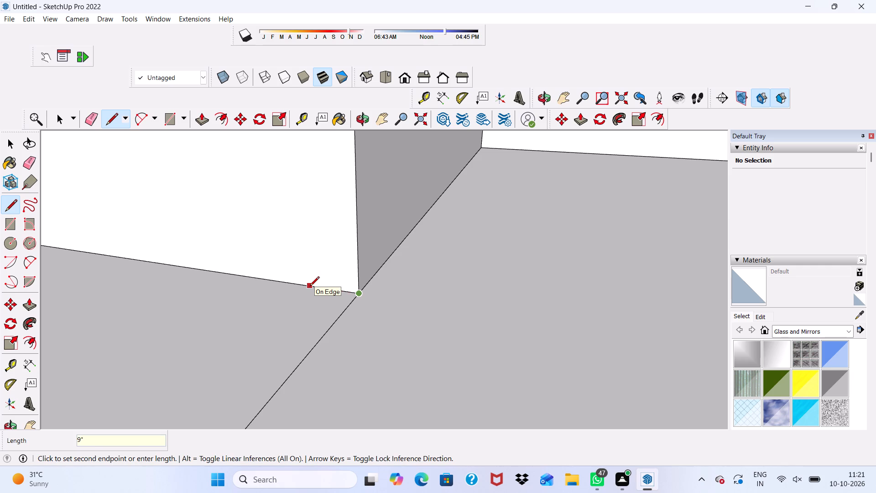
{"action": "key", "text": "Return"}
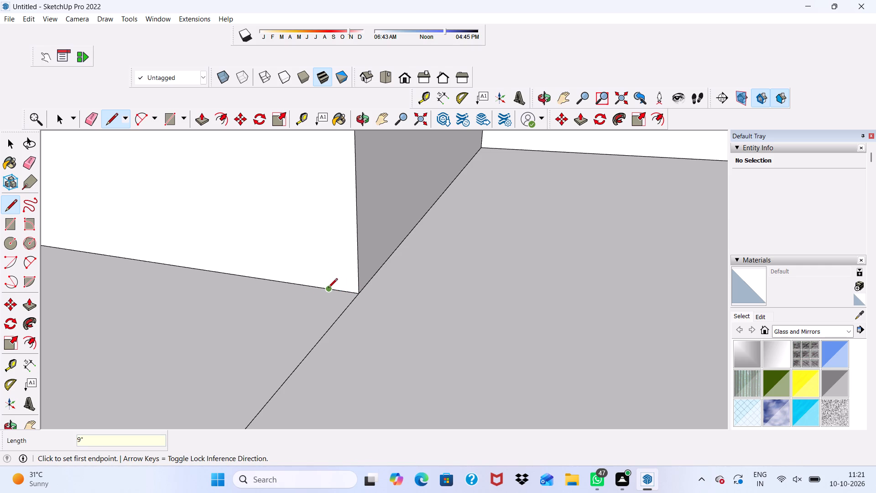
{"action": "left_click", "coordinate": [328, 288]}
{"action": "scroll", "coordinate": [280, 285], "scroll_direction": "down", "scroll_amount": 10}
{"action": "scroll", "coordinate": [323, 261], "scroll_direction": "up", "scroll_amount": 1}
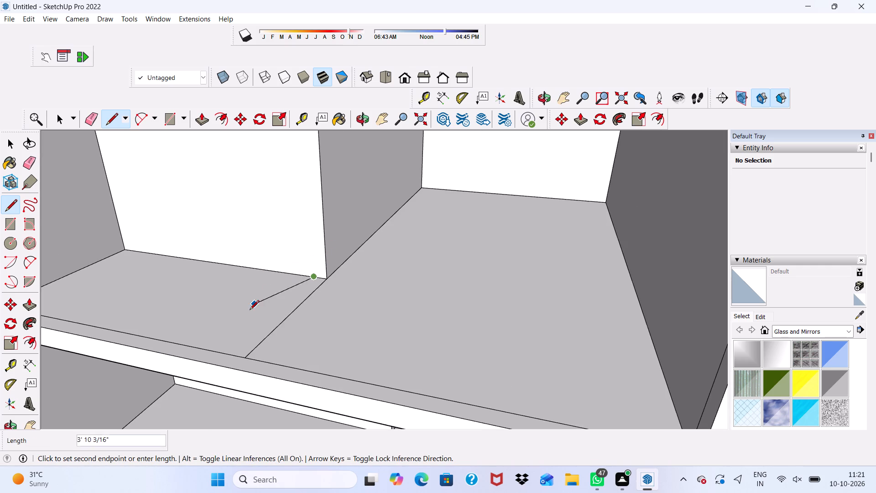
{"action": "left_click", "coordinate": [230, 352]}
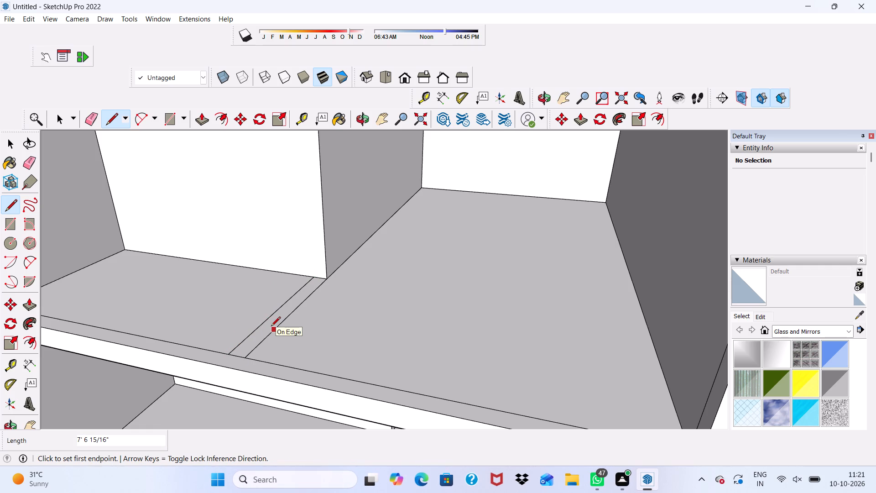
Extrude the 9" floor strip on the second-from-bottom storey upward 10' with Push/Pull.
{"action": "key", "text": "space"}
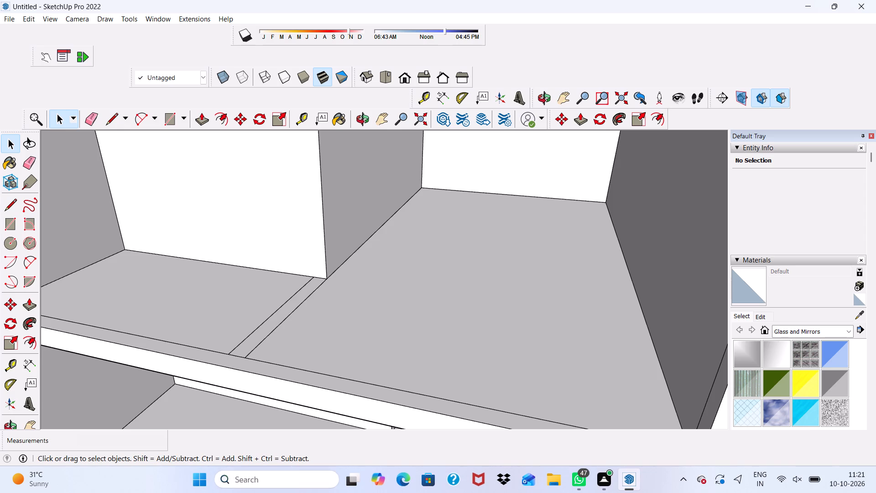
{"action": "scroll", "coordinate": [384, 343], "scroll_direction": "up", "scroll_amount": 4}
{"action": "left_click", "coordinate": [222, 314]}
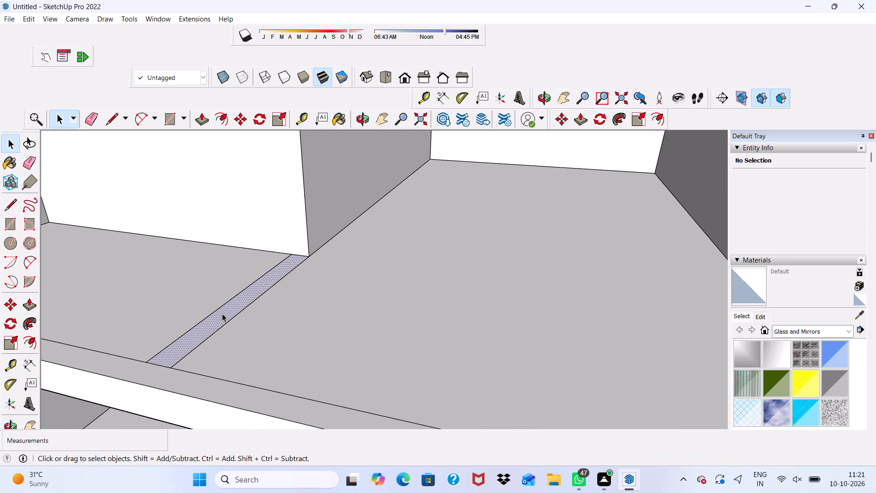
{"action": "left_click", "coordinate": [203, 115]}
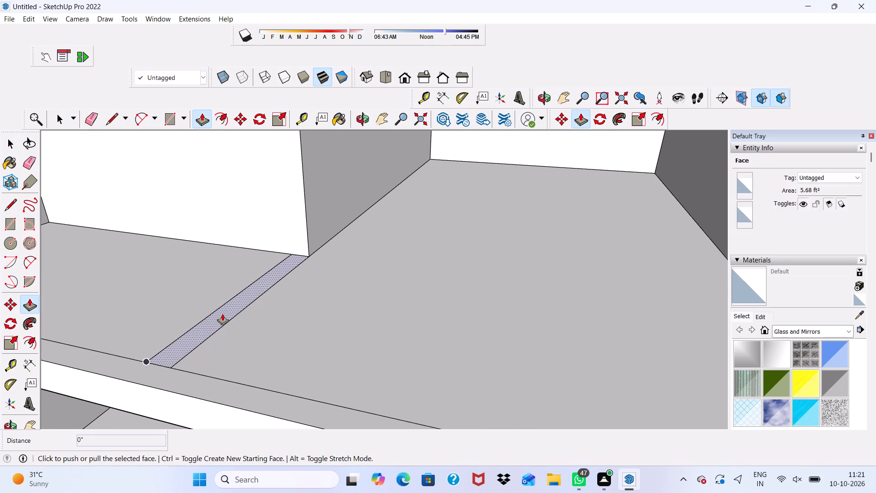
{"action": "left_click", "coordinate": [222, 314]}
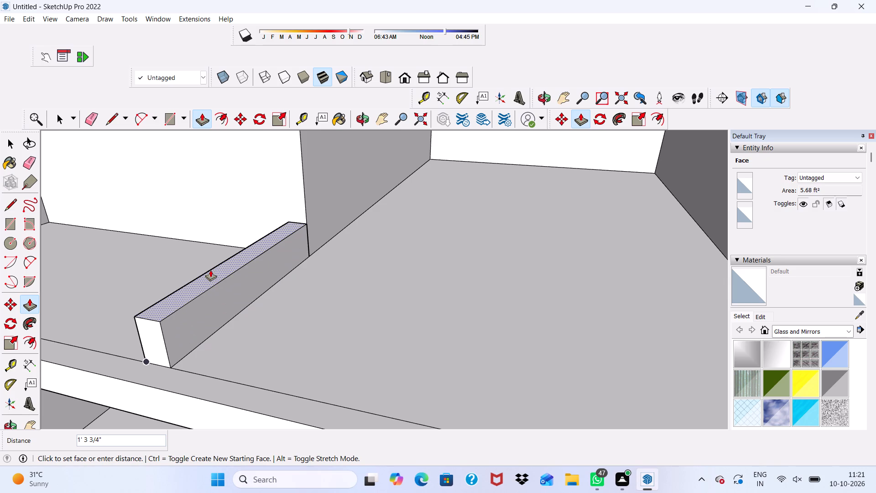
{"action": "type", "text": "10'"}
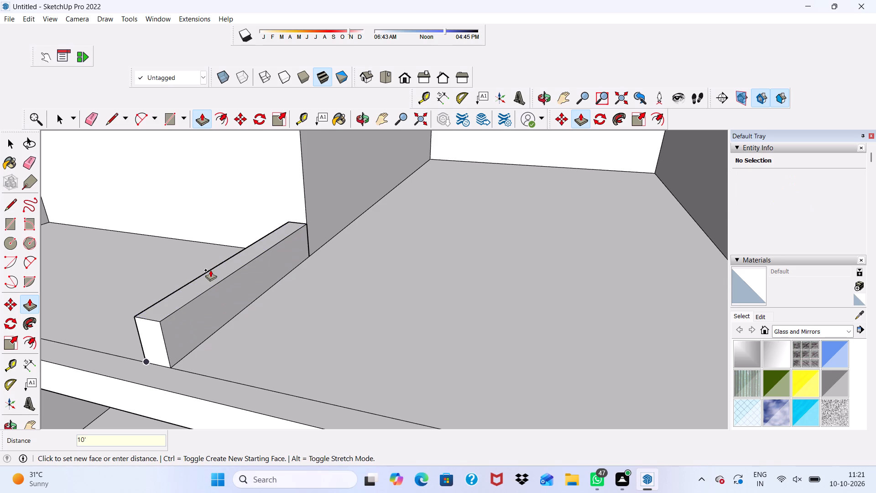
{"action": "key", "text": "Return"}
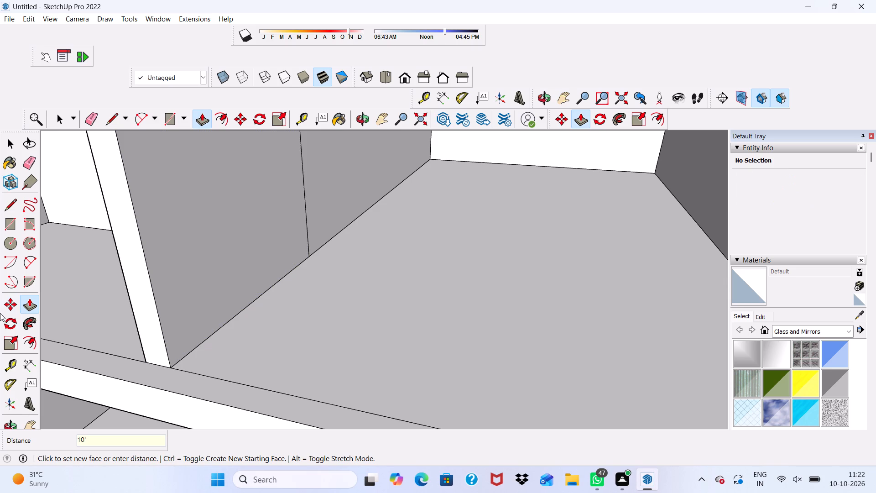
{"action": "key", "text": "space"}
Examine the partitions of all five storeys from the front and both sides, comparing the second-from-bottom storey's new wall with those above.
{"action": "scroll", "coordinate": [156, 353], "scroll_direction": "down", "scroll_amount": 12}
{"action": "scroll", "coordinate": [146, 302], "scroll_direction": "down", "scroll_amount": 1}
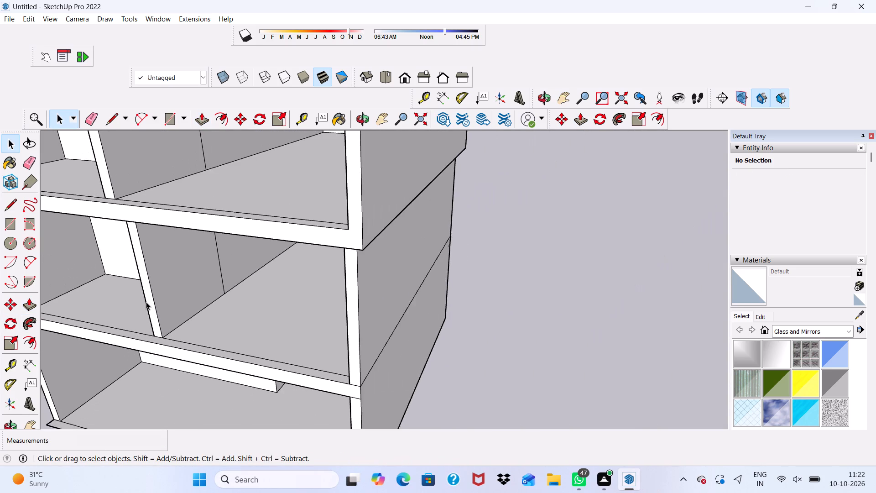
{"action": "middle_click_drag", "start_coordinate": [146, 302], "coordinate": [300, 265]}
{"action": "scroll", "coordinate": [362, 279], "scroll_direction": "down", "scroll_amount": 4}
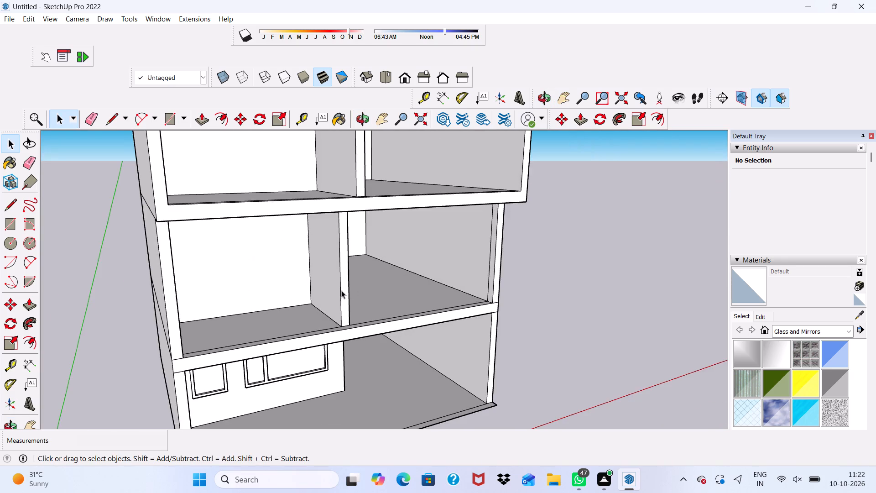
{"action": "middle_click_drag", "start_coordinate": [341, 290], "coordinate": [295, 252]}
{"action": "scroll", "coordinate": [295, 252], "scroll_direction": "up", "scroll_amount": 2}
{"action": "scroll", "coordinate": [292, 272], "scroll_direction": "down", "scroll_amount": 13}
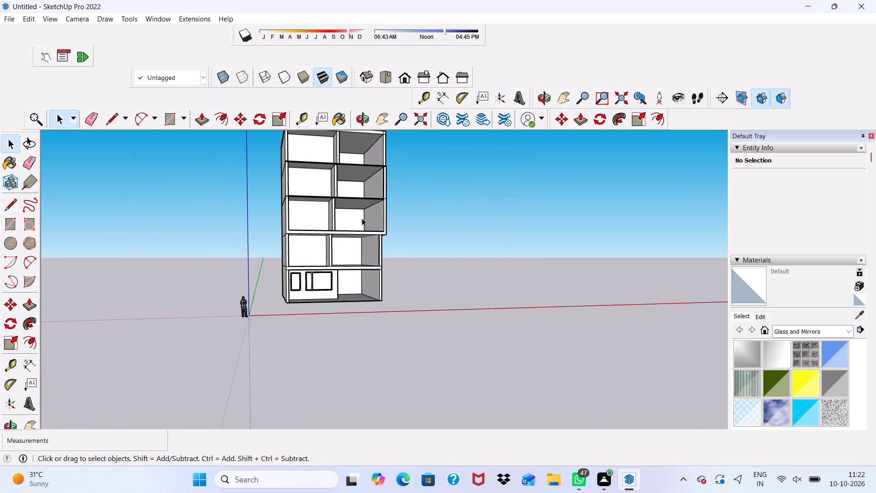
{"action": "middle_click_drag", "start_coordinate": [362, 218], "coordinate": [339, 252]}
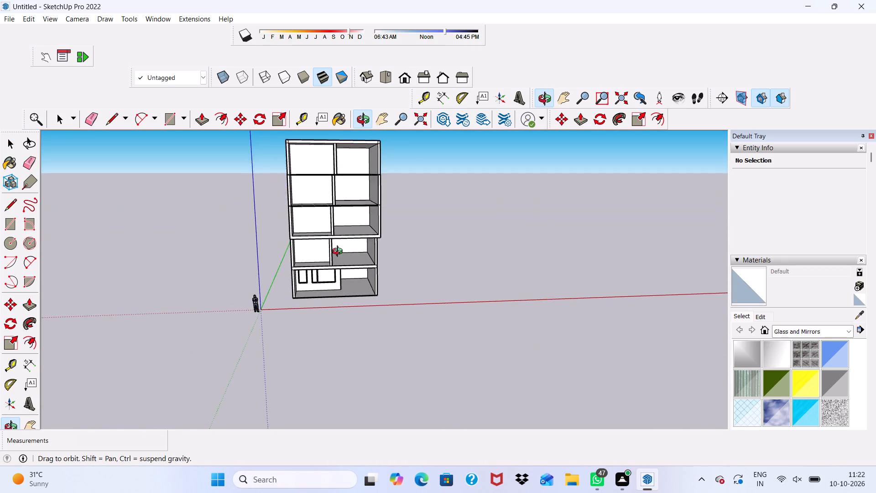
{"action": "middle_click_drag", "start_coordinate": [339, 252], "coordinate": [355, 224]}
{"action": "scroll", "coordinate": [318, 191], "scroll_direction": "up", "scroll_amount": 5}
{"action": "scroll", "coordinate": [350, 221], "scroll_direction": "up", "scroll_amount": 12}
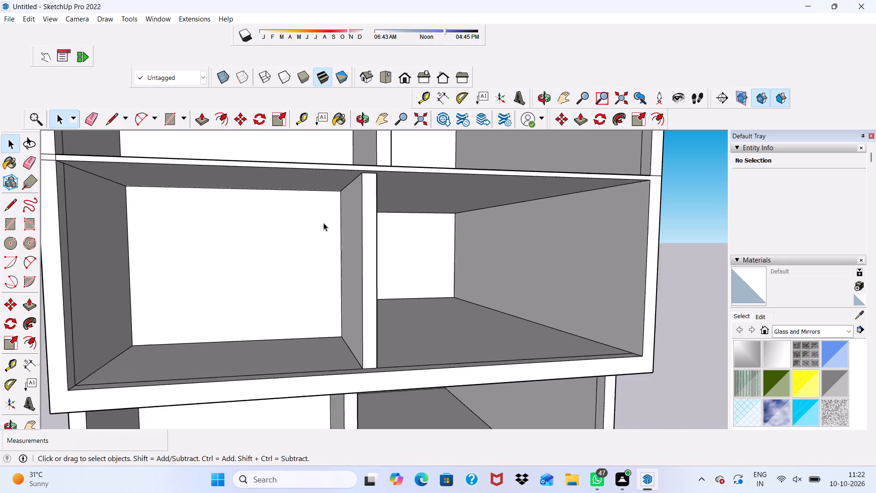
{"action": "scroll", "coordinate": [330, 221], "scroll_direction": "down", "scroll_amount": 5}
{"action": "scroll", "coordinate": [340, 239], "scroll_direction": "up", "scroll_amount": 4}
{"action": "scroll", "coordinate": [340, 239], "scroll_direction": "down", "scroll_amount": 8}
{"action": "middle_click_drag", "start_coordinate": [341, 235], "coordinate": [319, 247]}
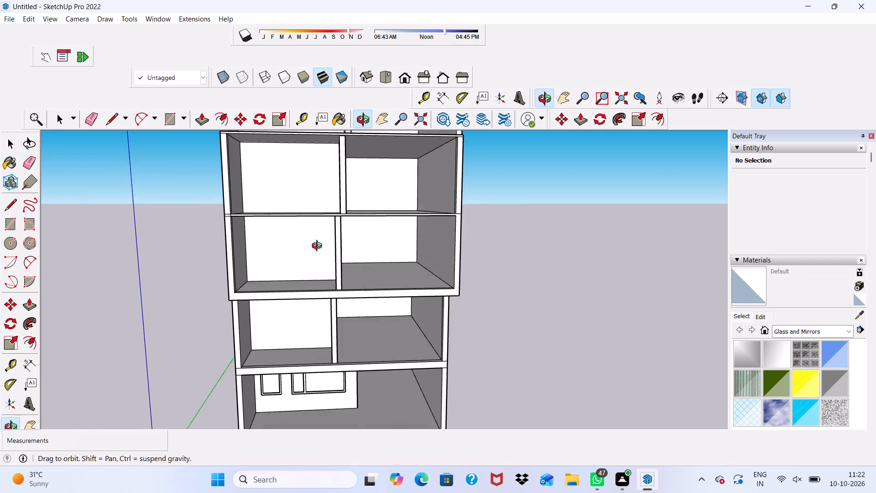
{"action": "middle_click_drag", "start_coordinate": [319, 247], "coordinate": [375, 224]}
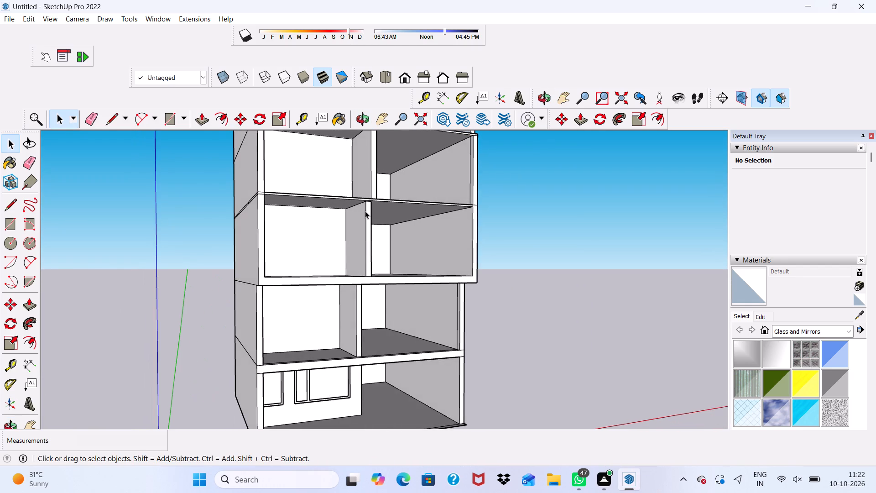
{"action": "scroll", "coordinate": [362, 216], "scroll_direction": "up", "scroll_amount": 4}
{"action": "left_click", "coordinate": [360, 225]}
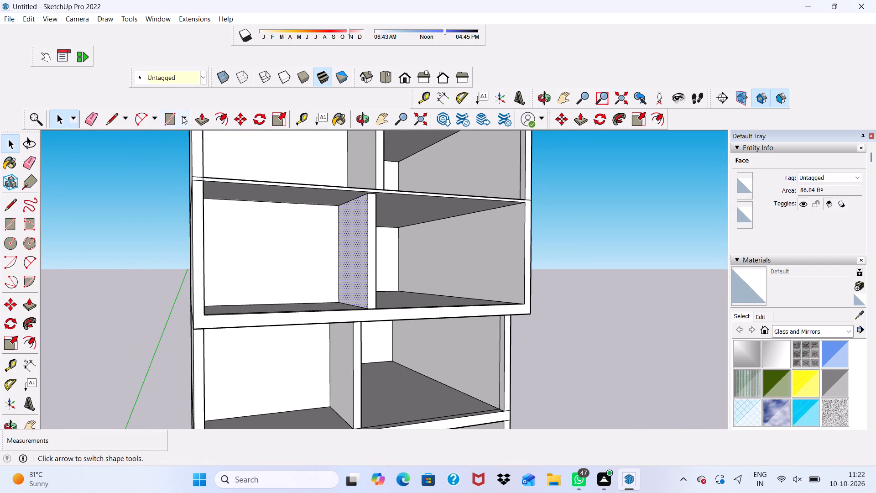
{"action": "scroll", "coordinate": [212, 130], "scroll_direction": "down", "scroll_amount": 7}
{"action": "middle_click_drag", "start_coordinate": [255, 173], "coordinate": [169, 205]}
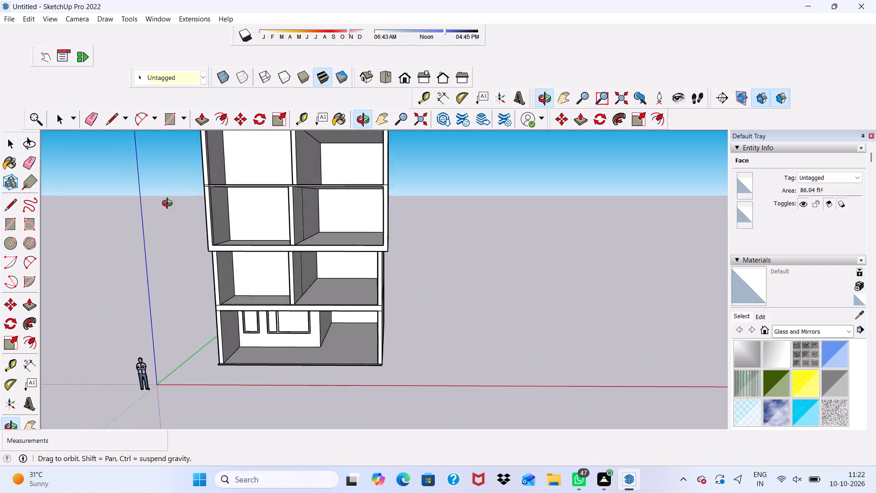
{"action": "middle_click_drag", "start_coordinate": [169, 205], "coordinate": [259, 225]}
{"action": "scroll", "coordinate": [257, 224], "scroll_direction": "up", "scroll_amount": 1}
{"action": "scroll", "coordinate": [255, 215], "scroll_direction": "down", "scroll_amount": 4}
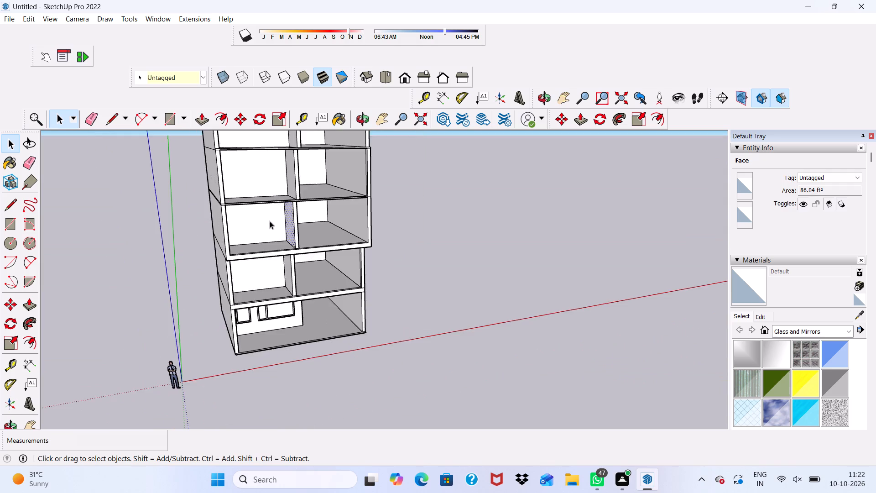
{"action": "scroll", "coordinate": [270, 221], "scroll_direction": "down", "scroll_amount": 7}
{"action": "middle_click_drag", "start_coordinate": [287, 243], "coordinate": [269, 182]}
{"action": "scroll", "coordinate": [263, 197], "scroll_direction": "up", "scroll_amount": 4}
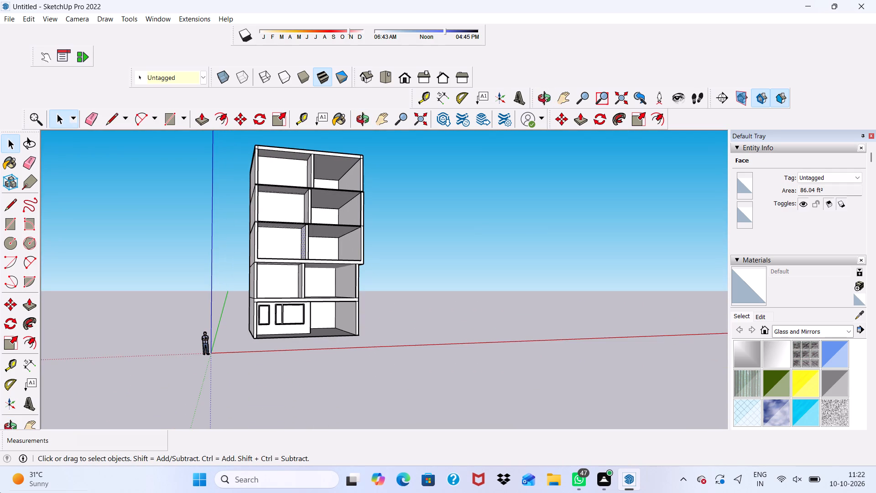
{"action": "scroll", "coordinate": [360, 348], "scroll_direction": "up", "scroll_amount": 5}
{"action": "scroll", "coordinate": [360, 348], "scroll_direction": "down", "scroll_amount": 6}
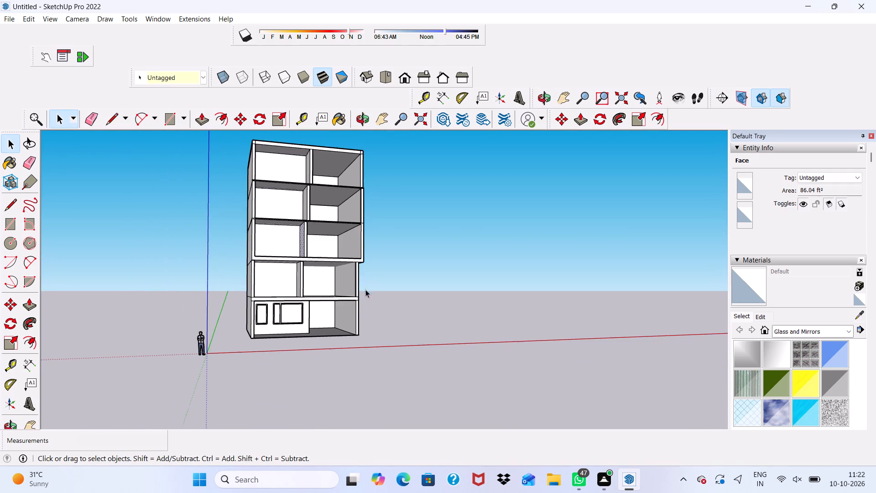
{"action": "middle_click_drag", "start_coordinate": [365, 289], "coordinate": [257, 294]}
{"action": "scroll", "coordinate": [365, 289], "scroll_direction": "down", "scroll_amount": 1}
{"action": "scroll", "coordinate": [282, 273], "scroll_direction": "up", "scroll_amount": 2}
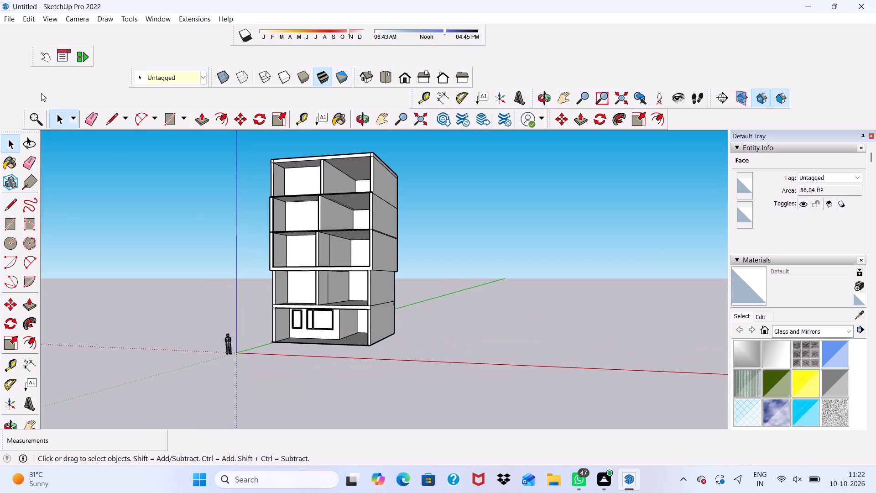
Erase the vertical seam lines on the partition side faces of the second-from-bottom and middle storeys.
{"action": "left_click", "coordinate": [94, 117]}
{"action": "scroll", "coordinate": [369, 325], "scroll_direction": "up", "scroll_amount": 10}
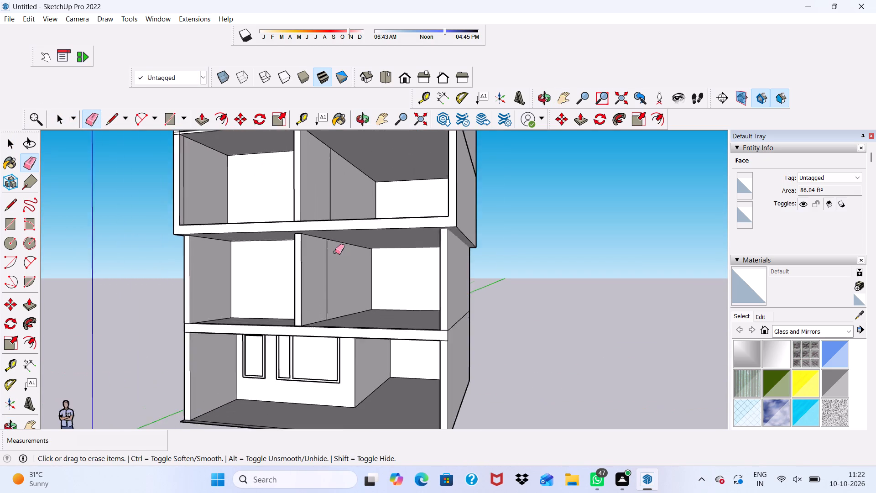
{"action": "scroll", "coordinate": [335, 252], "scroll_direction": "up", "scroll_amount": 1}
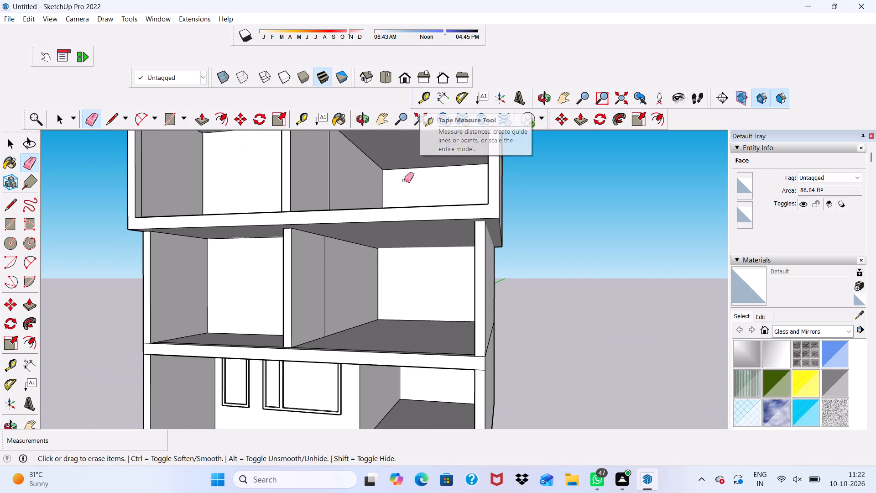
{"action": "scroll", "coordinate": [390, 287], "scroll_direction": "up", "scroll_amount": 3}
{"action": "left_click_drag", "start_coordinate": [297, 266], "coordinate": [316, 266]}
{"action": "scroll", "coordinate": [307, 266], "scroll_direction": "down", "scroll_amount": 5}
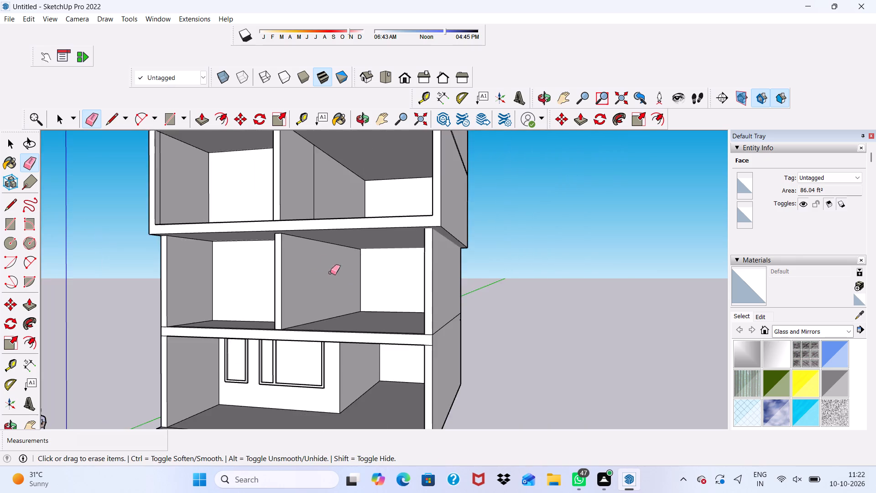
{"action": "scroll", "coordinate": [330, 273], "scroll_direction": "down", "scroll_amount": 6}
{"action": "scroll", "coordinate": [312, 190], "scroll_direction": "up", "scroll_amount": 4}
{"action": "left_click_drag", "start_coordinate": [309, 216], "coordinate": [333, 212]}
{"action": "scroll", "coordinate": [310, 212], "scroll_direction": "down", "scroll_amount": 2}
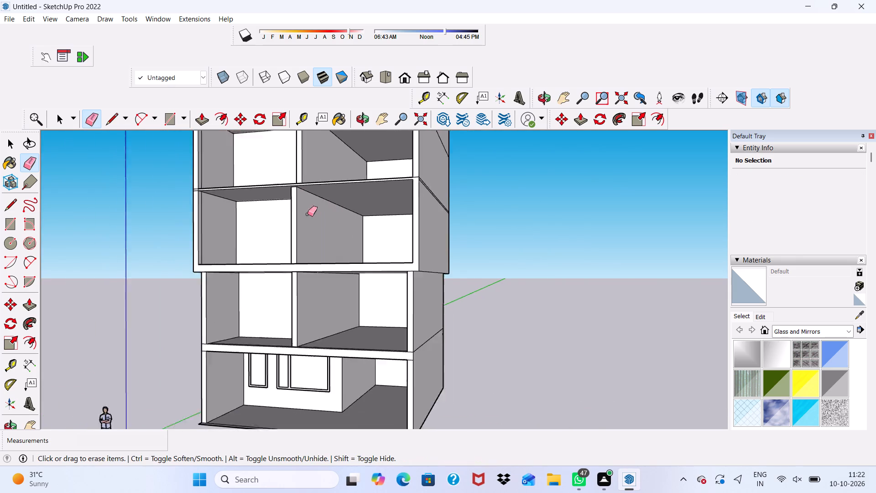
{"action": "scroll", "coordinate": [308, 214], "scroll_direction": "down", "scroll_amount": 8}
{"action": "middle_click_drag", "start_coordinate": [293, 251], "coordinate": [418, 283]}
{"action": "key", "text": "space"}
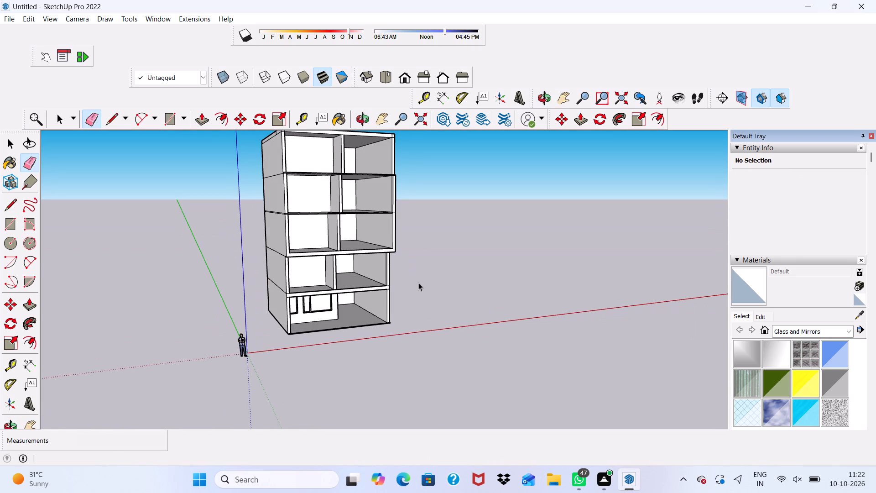
Examine how the middle storey's partition lines up with the second-from-bottom storey's partition.
{"action": "scroll", "coordinate": [384, 260], "scroll_direction": "down", "scroll_amount": 3}
{"action": "scroll", "coordinate": [414, 182], "scroll_direction": "up", "scroll_amount": 4}
{"action": "scroll", "coordinate": [344, 330], "scroll_direction": "up", "scroll_amount": 5}
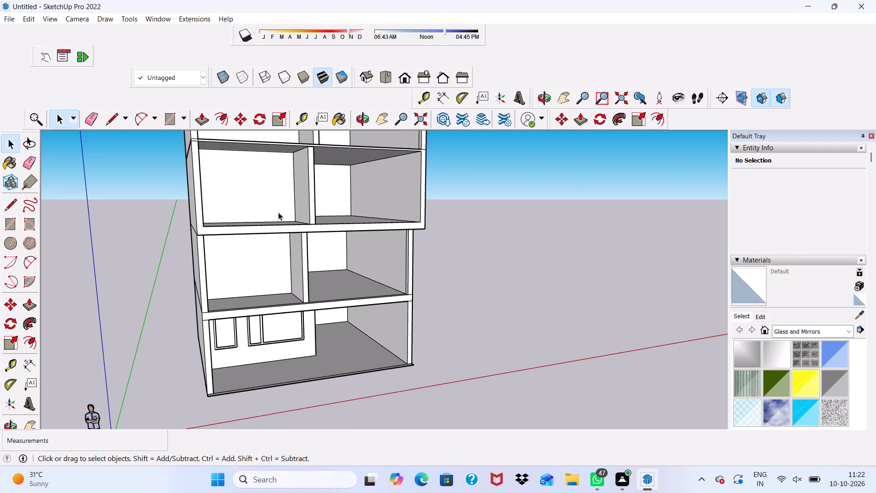
{"action": "scroll", "coordinate": [331, 221], "scroll_direction": "up", "scroll_amount": 6}
{"action": "scroll", "coordinate": [287, 280], "scroll_direction": "up", "scroll_amount": 1}
{"action": "scroll", "coordinate": [289, 191], "scroll_direction": "down", "scroll_amount": 1}
{"action": "middle_click_drag", "start_coordinate": [289, 191], "coordinate": [284, 210]}
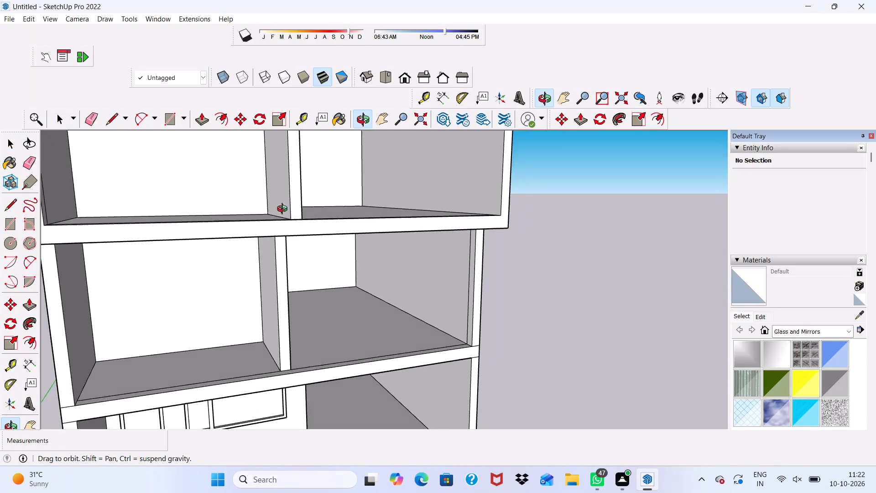
{"action": "middle_click_drag", "start_coordinate": [284, 210], "coordinate": [260, 251]}
{"action": "scroll", "coordinate": [275, 256], "scroll_direction": "up", "scroll_amount": 4}
{"action": "scroll", "coordinate": [279, 249], "scroll_direction": "down", "scroll_amount": 5}
{"action": "middle_click_drag", "start_coordinate": [280, 244], "coordinate": [252, 199]}
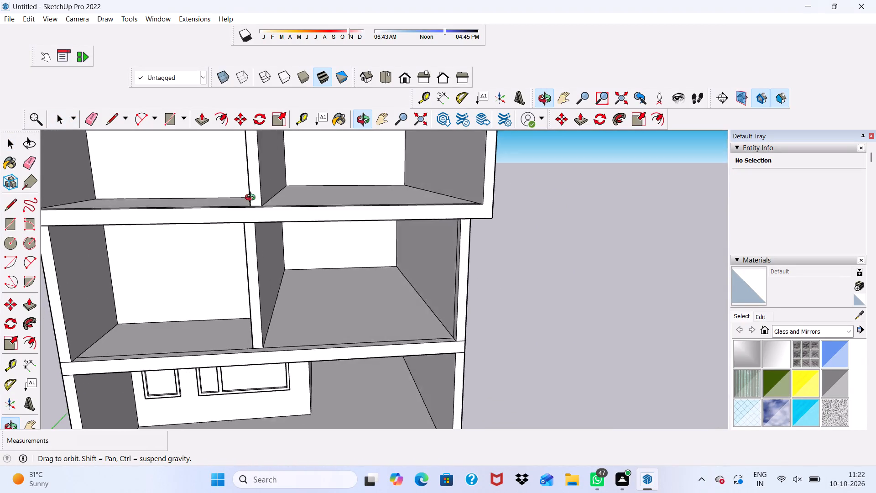
{"action": "middle_click_drag", "start_coordinate": [252, 199], "coordinate": [395, 202]}
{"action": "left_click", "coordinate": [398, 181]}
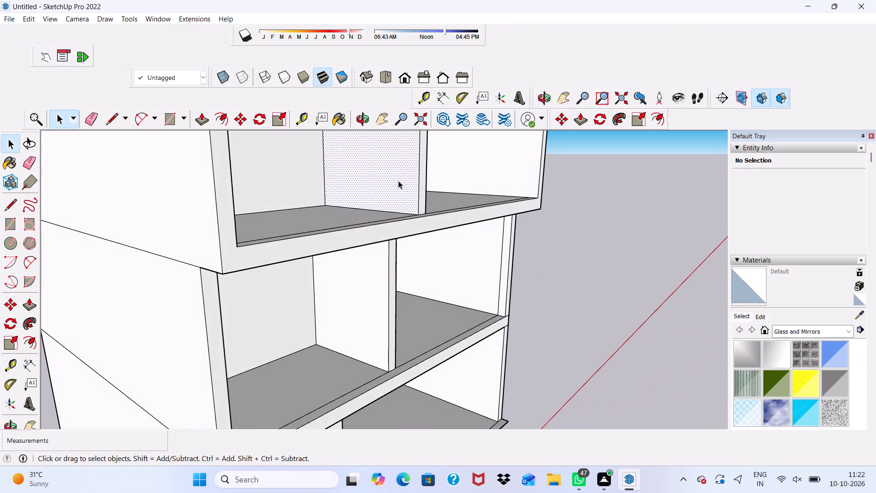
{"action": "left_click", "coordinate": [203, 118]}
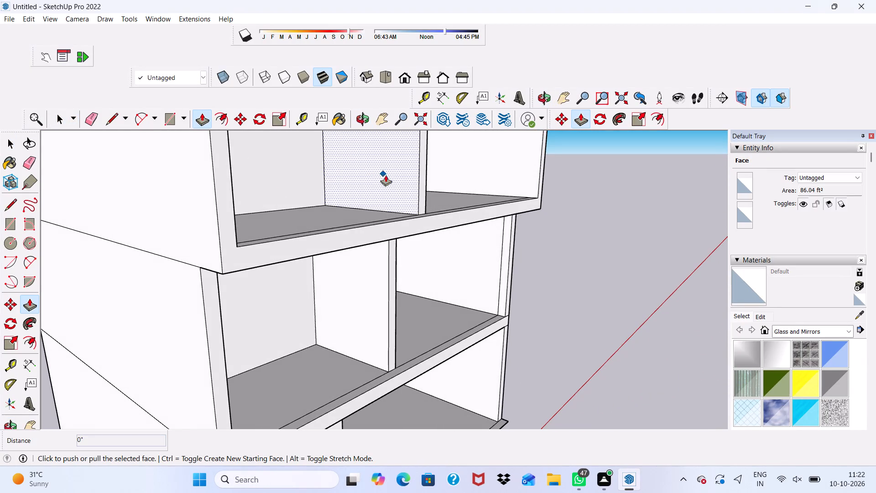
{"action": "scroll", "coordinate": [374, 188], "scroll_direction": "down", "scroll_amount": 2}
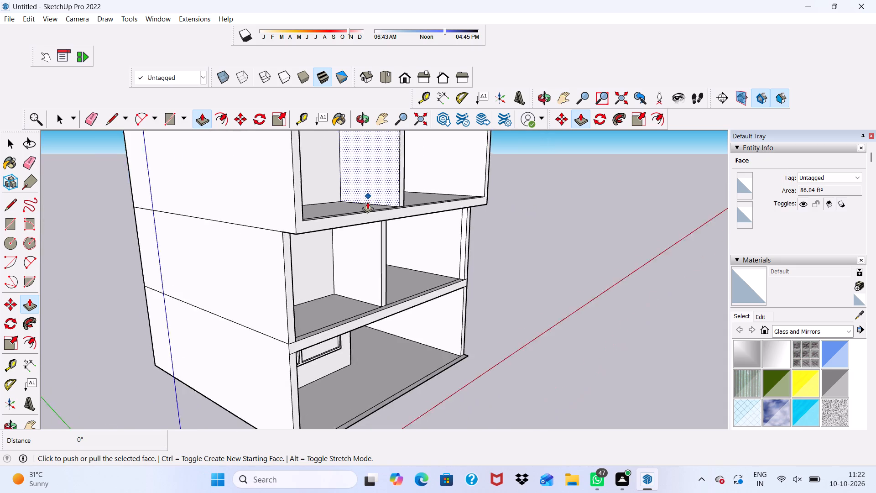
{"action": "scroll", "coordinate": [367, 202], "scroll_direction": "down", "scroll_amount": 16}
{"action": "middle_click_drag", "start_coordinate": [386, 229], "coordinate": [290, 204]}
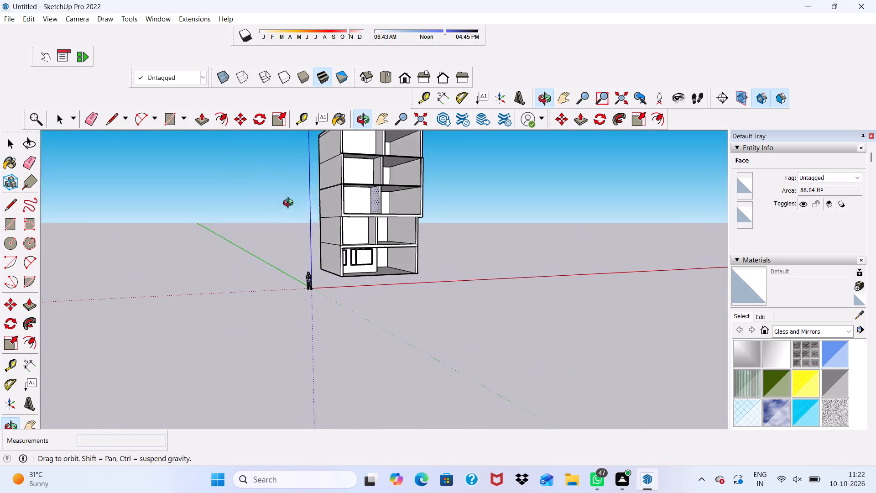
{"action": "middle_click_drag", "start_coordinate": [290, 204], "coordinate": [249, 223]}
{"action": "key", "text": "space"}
Examine the whole building from the side and front, then compare the partitions on the upper three storeys.
{"action": "scroll", "coordinate": [459, 218], "scroll_direction": "up", "scroll_amount": 3}
{"action": "scroll", "coordinate": [455, 220], "scroll_direction": "down", "scroll_amount": 2}
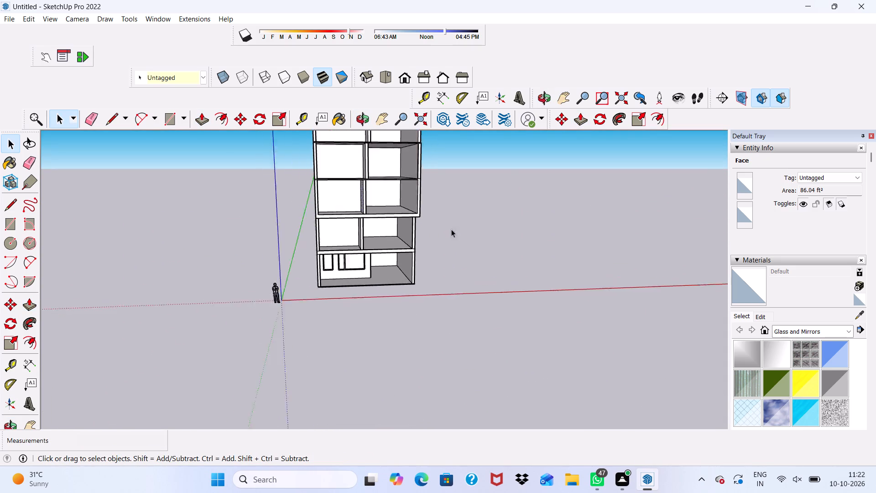
{"action": "scroll", "coordinate": [451, 229], "scroll_direction": "down", "scroll_amount": 8}
{"action": "middle_click_drag", "start_coordinate": [408, 250], "coordinate": [212, 261]}
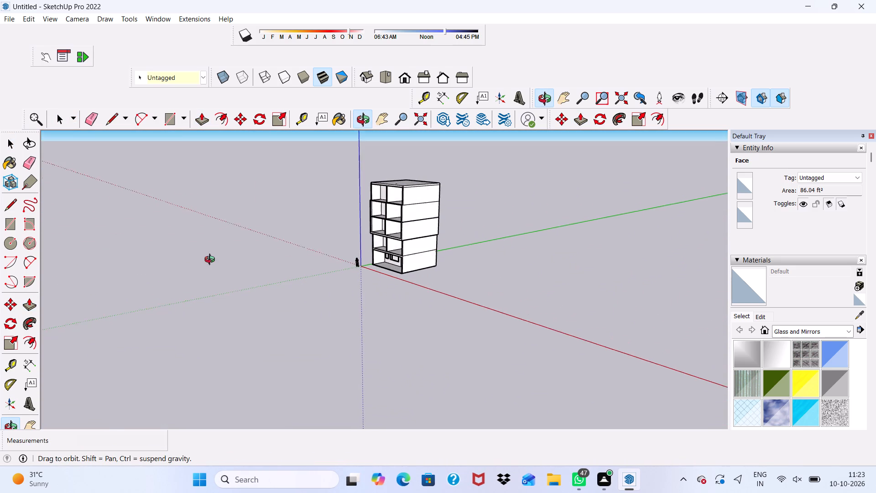
{"action": "middle_click_drag", "start_coordinate": [212, 261], "coordinate": [211, 261]}
{"action": "middle_click_drag", "start_coordinate": [322, 232], "coordinate": [521, 219]}
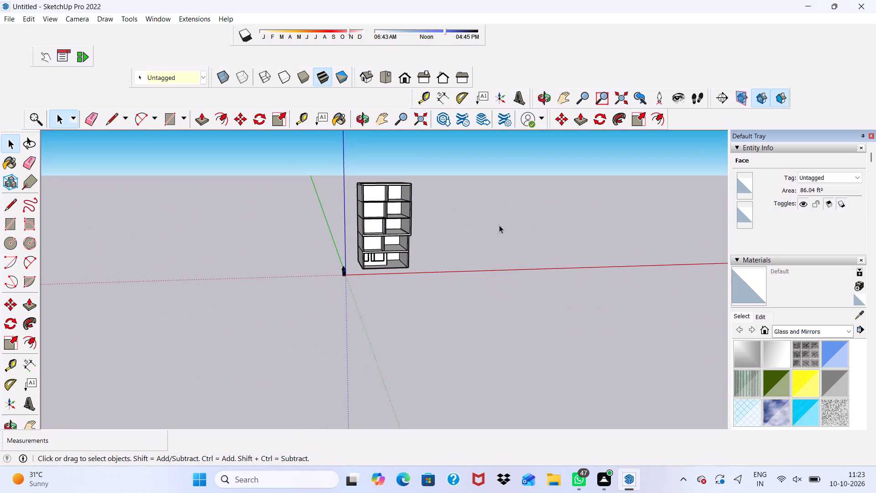
{"action": "scroll", "coordinate": [409, 202], "scroll_direction": "up", "scroll_amount": 5}
{"action": "scroll", "coordinate": [357, 186], "scroll_direction": "up", "scroll_amount": 10}
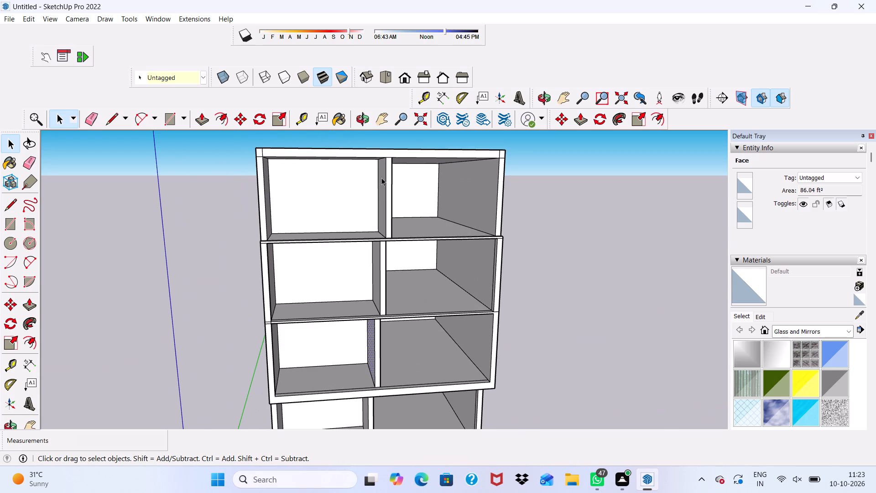
Examine how the partitions of the upper three storeys line up, viewing them from the front and at an angle.
{"action": "scroll", "coordinate": [382, 178], "scroll_direction": "up", "scroll_amount": 2}
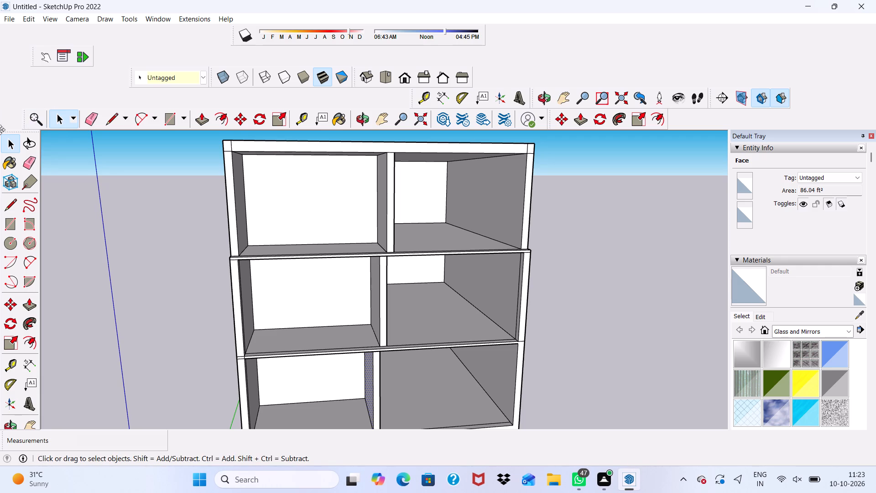
{"action": "scroll", "coordinate": [149, 61], "scroll_direction": "up", "scroll_amount": 1}
{"action": "scroll", "coordinate": [203, 108], "scroll_direction": "down", "scroll_amount": 2}
{"action": "scroll", "coordinate": [206, 108], "scroll_direction": "up", "scroll_amount": 1}
{"action": "scroll", "coordinate": [214, 100], "scroll_direction": "down", "scroll_amount": 5}
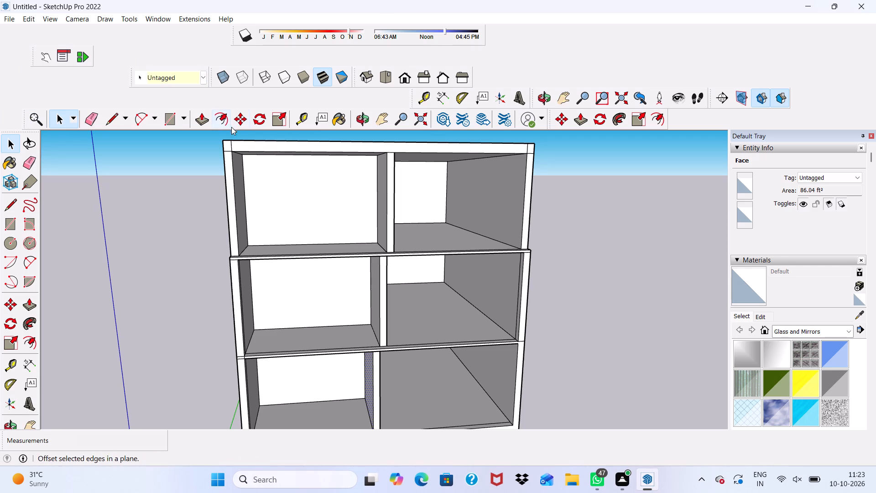
{"action": "scroll", "coordinate": [400, 232], "scroll_direction": "up", "scroll_amount": 6}
{"action": "scroll", "coordinate": [347, 236], "scroll_direction": "up", "scroll_amount": 4}
{"action": "scroll", "coordinate": [352, 210], "scroll_direction": "down", "scroll_amount": 6}
{"action": "scroll", "coordinate": [394, 188], "scroll_direction": "down", "scroll_amount": 4}
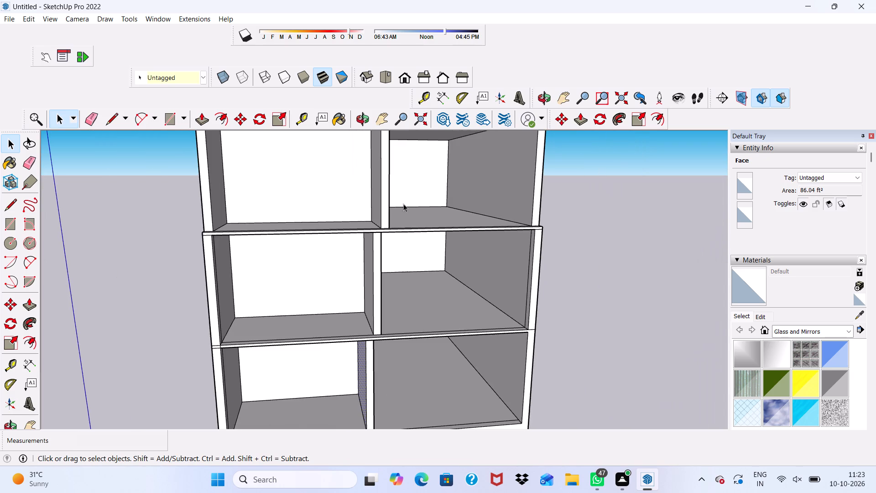
{"action": "middle_click_drag", "start_coordinate": [410, 210], "coordinate": [502, 204]}
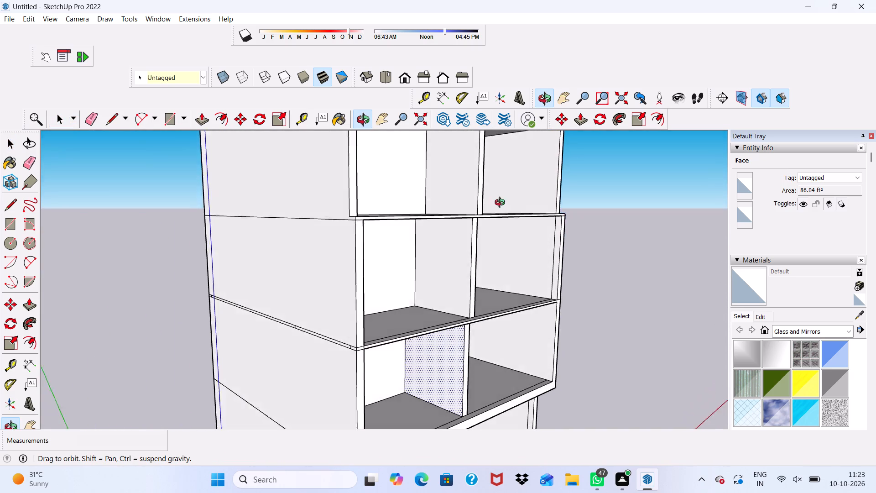
{"action": "middle_click_drag", "start_coordinate": [502, 204], "coordinate": [409, 179]}
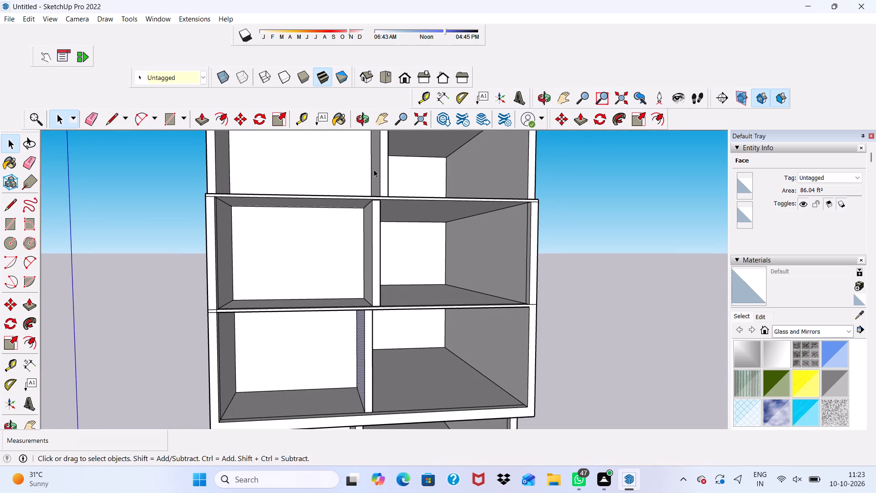
{"action": "scroll", "coordinate": [393, 232], "scroll_direction": "down", "scroll_amount": 4}
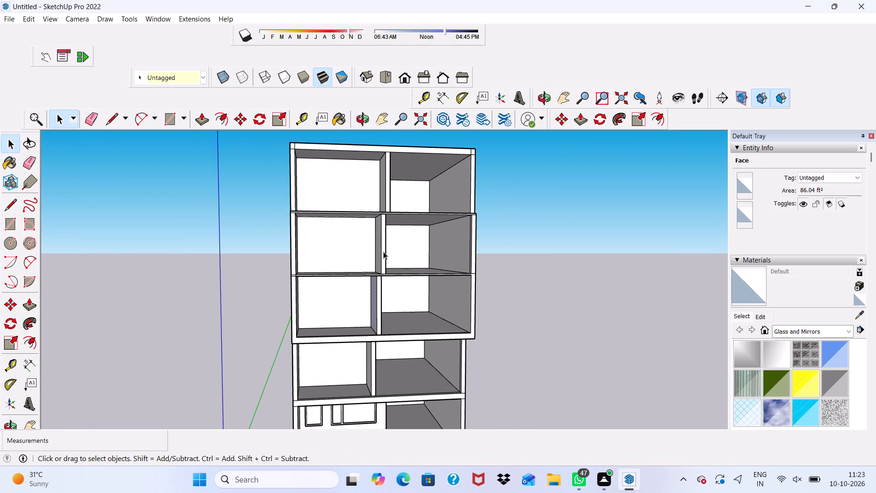
Push/Pull the left-room side face of the second-from-top storey's partition outward about 7 3/4".
{"action": "left_click", "coordinate": [383, 252]}
{"action": "scroll", "coordinate": [282, 146], "scroll_direction": "up", "scroll_amount": 2}
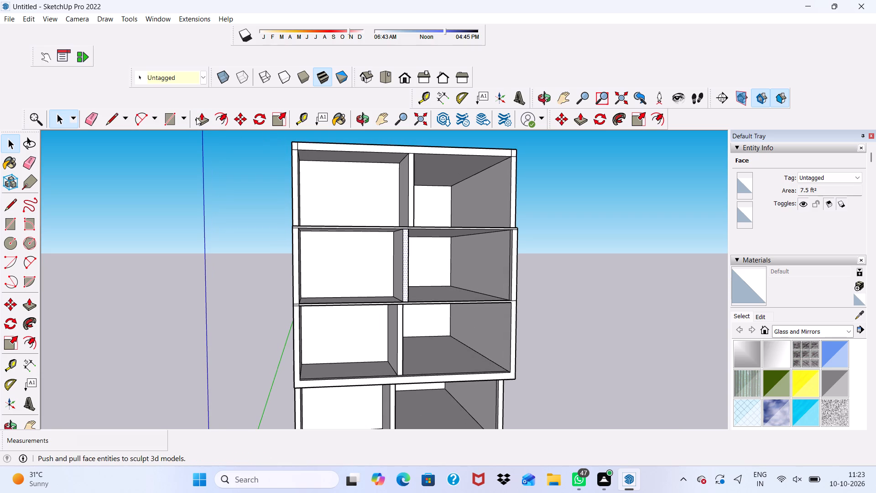
{"action": "left_click", "coordinate": [201, 117]}
{"action": "scroll", "coordinate": [394, 255], "scroll_direction": "up", "scroll_amount": 9}
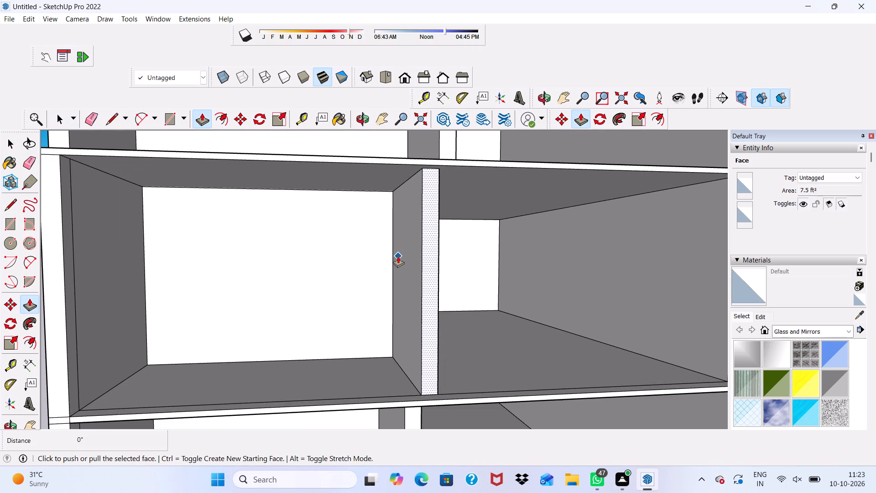
{"action": "key", "text": "space"}
{"action": "left_click", "coordinate": [414, 260]}
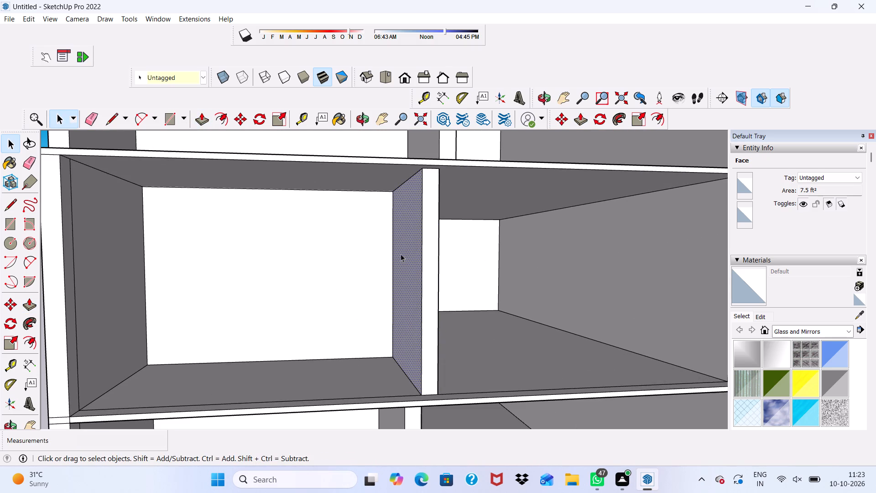
{"action": "left_click", "coordinate": [202, 110]}
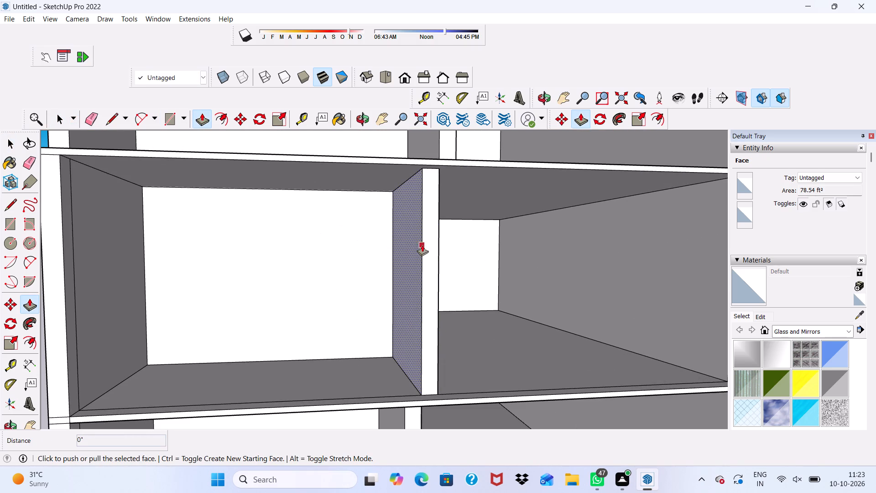
{"action": "left_click", "coordinate": [406, 242]}
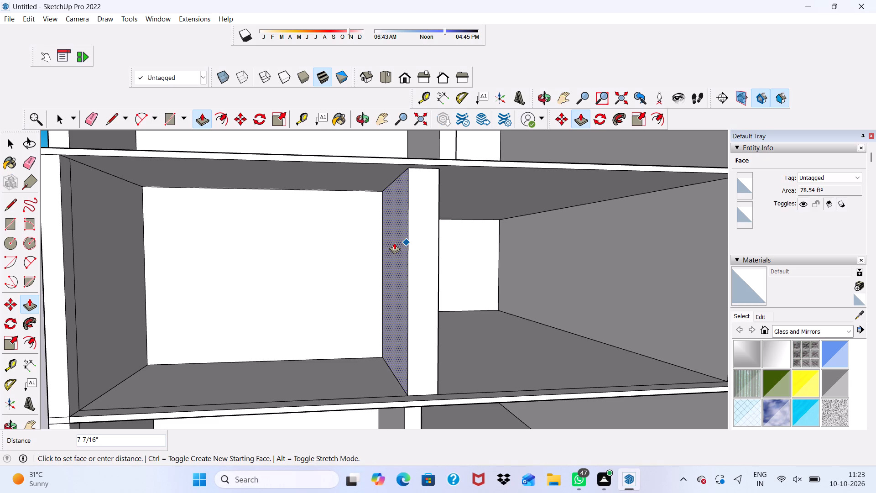
{"action": "left_click", "coordinate": [394, 239]}
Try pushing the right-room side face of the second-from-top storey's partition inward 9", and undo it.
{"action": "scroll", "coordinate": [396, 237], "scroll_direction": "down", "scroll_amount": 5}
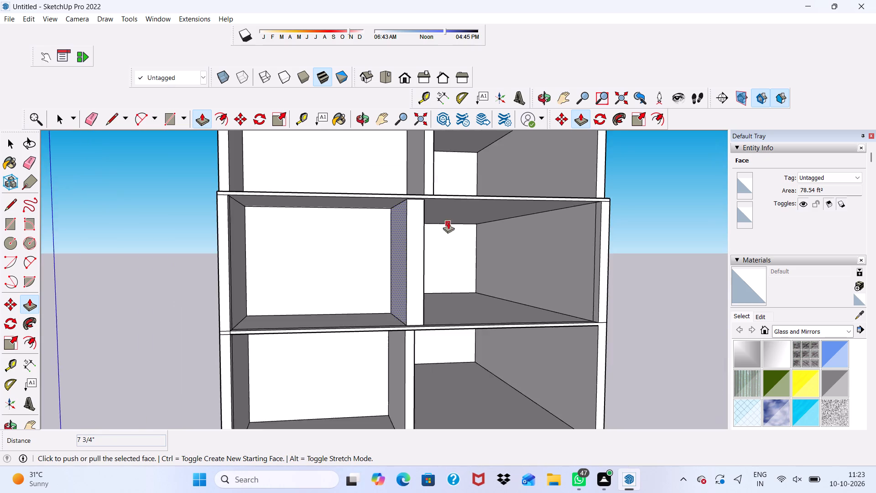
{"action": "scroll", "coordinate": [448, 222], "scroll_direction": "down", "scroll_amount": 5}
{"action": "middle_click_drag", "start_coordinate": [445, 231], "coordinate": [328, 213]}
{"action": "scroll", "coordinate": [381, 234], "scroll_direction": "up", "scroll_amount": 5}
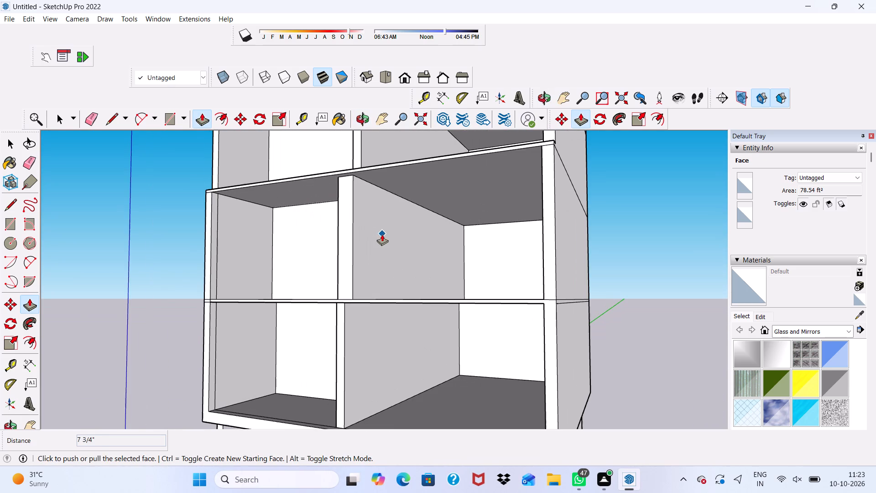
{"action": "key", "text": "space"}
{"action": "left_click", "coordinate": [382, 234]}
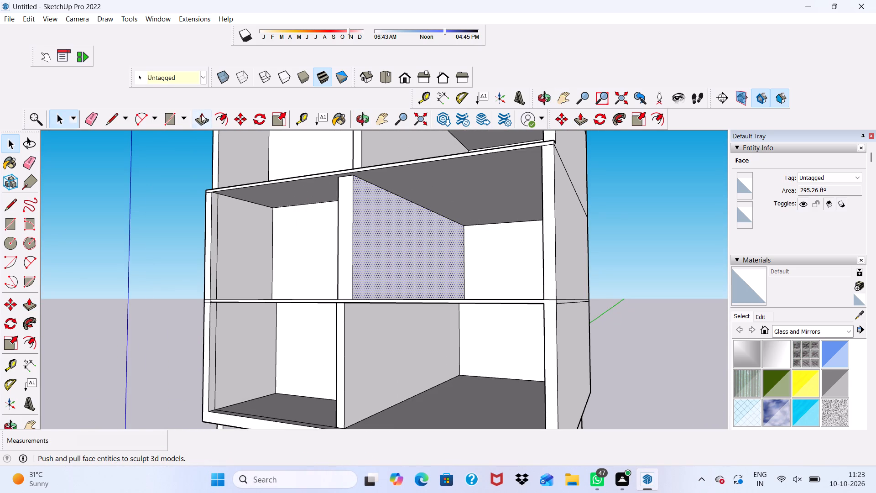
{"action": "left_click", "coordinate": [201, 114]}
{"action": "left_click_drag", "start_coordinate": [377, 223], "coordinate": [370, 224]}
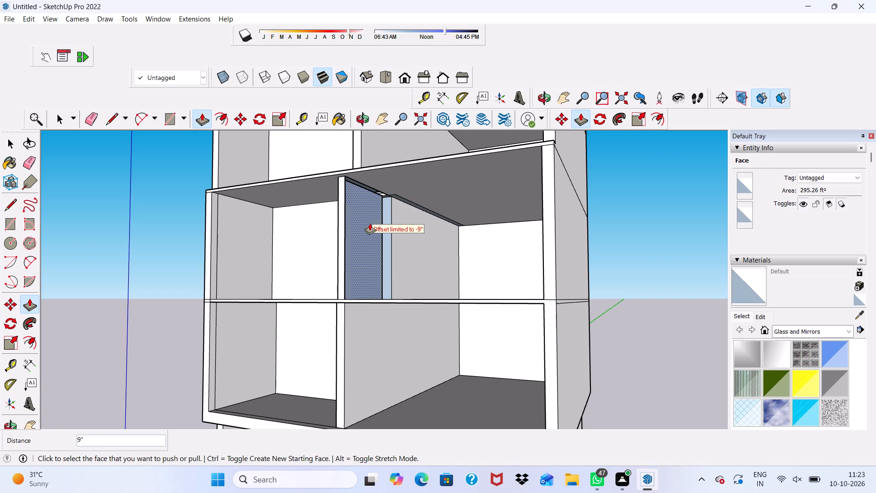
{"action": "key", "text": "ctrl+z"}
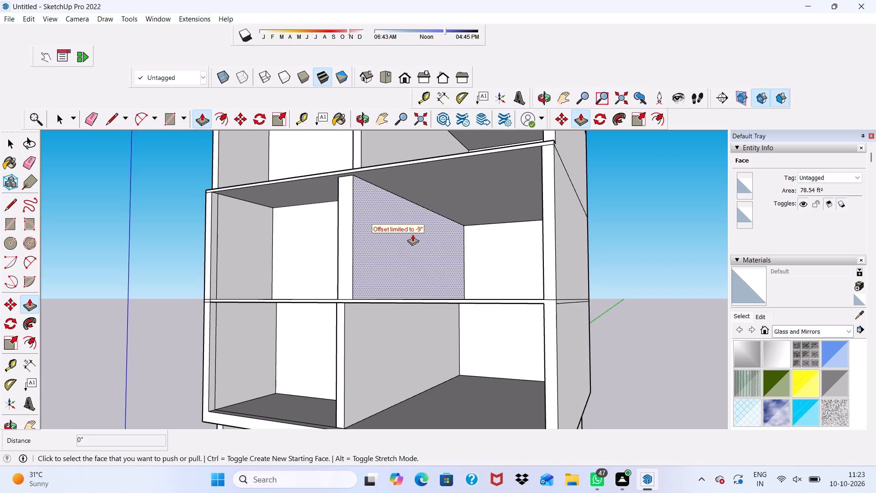
Push the right-room side face of the second-from-top storey's partition inward about 6 1/2".
{"action": "left_click_drag", "start_coordinate": [403, 238], "coordinate": [398, 238]}
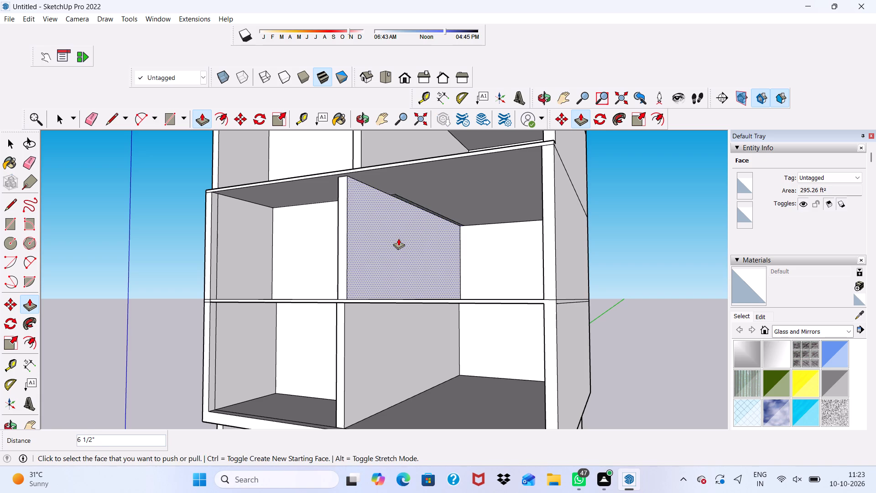
Push/Pull the left-room side face of the top storey's partition outward about 1' 5".
{"action": "middle_click_drag", "start_coordinate": [413, 219], "coordinate": [505, 225]}
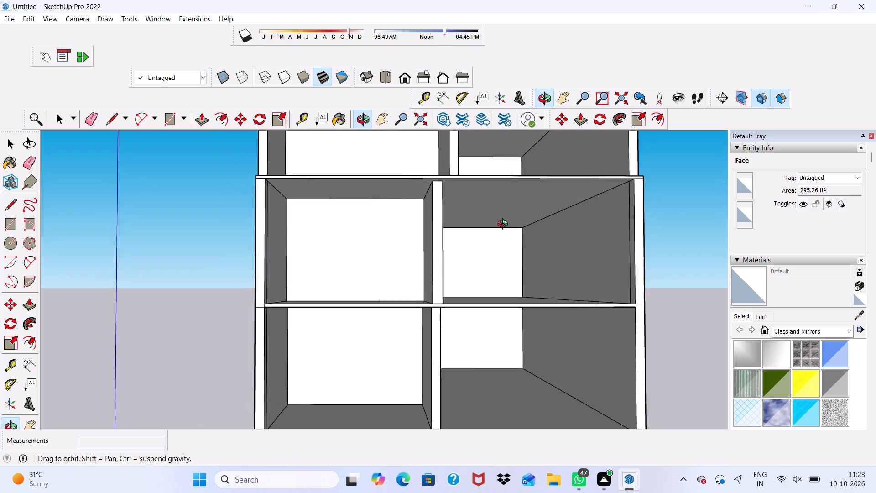
{"action": "middle_click_drag", "start_coordinate": [505, 225], "coordinate": [508, 240]}
{"action": "scroll", "coordinate": [448, 153], "scroll_direction": "up", "scroll_amount": 3}
{"action": "scroll", "coordinate": [451, 152], "scroll_direction": "down", "scroll_amount": 1}
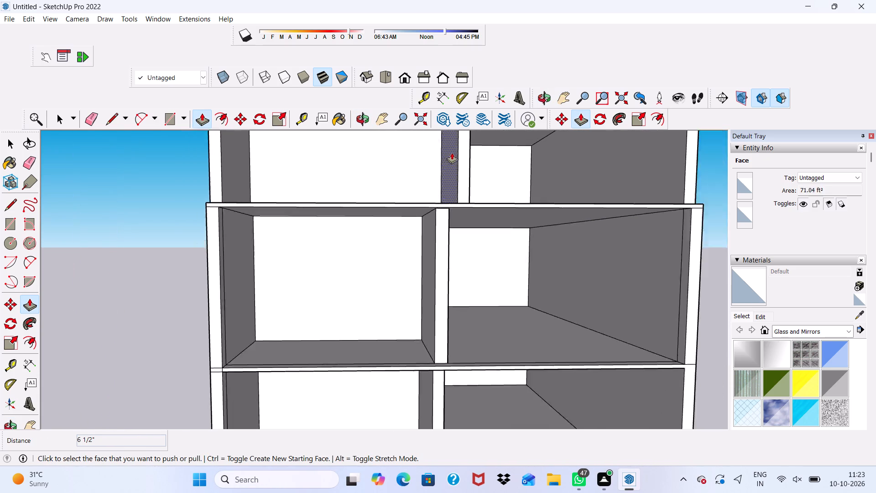
{"action": "middle_click_drag", "start_coordinate": [456, 154], "coordinate": [483, 195]}
{"action": "left_click", "coordinate": [487, 195]}
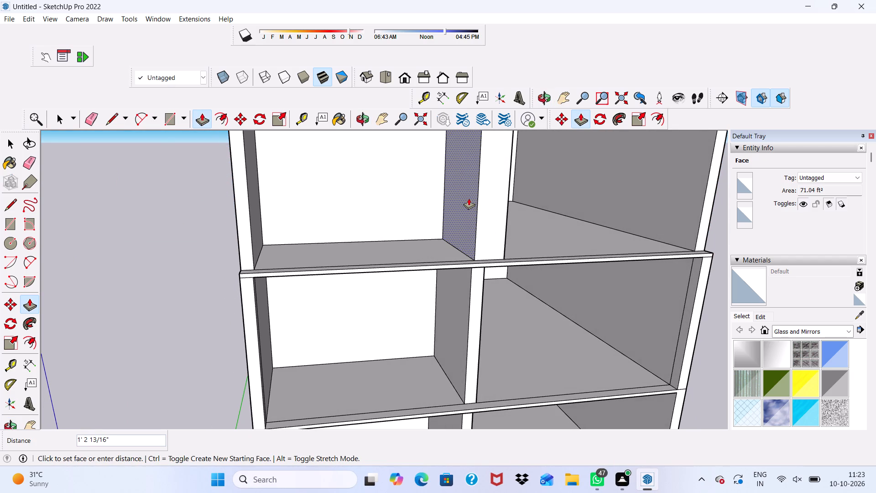
{"action": "left_click", "coordinate": [466, 196]}
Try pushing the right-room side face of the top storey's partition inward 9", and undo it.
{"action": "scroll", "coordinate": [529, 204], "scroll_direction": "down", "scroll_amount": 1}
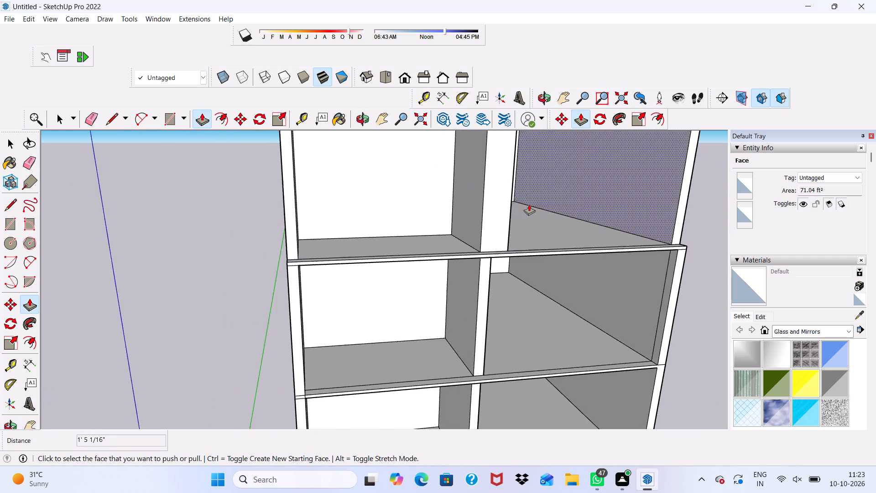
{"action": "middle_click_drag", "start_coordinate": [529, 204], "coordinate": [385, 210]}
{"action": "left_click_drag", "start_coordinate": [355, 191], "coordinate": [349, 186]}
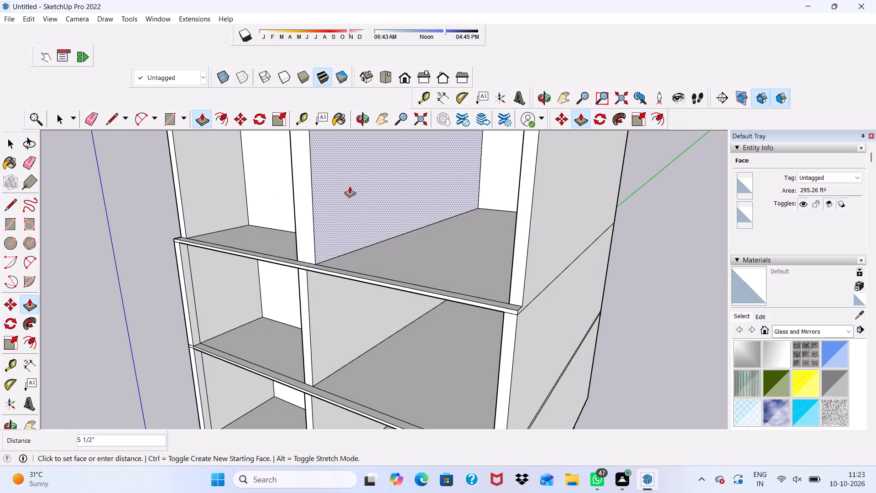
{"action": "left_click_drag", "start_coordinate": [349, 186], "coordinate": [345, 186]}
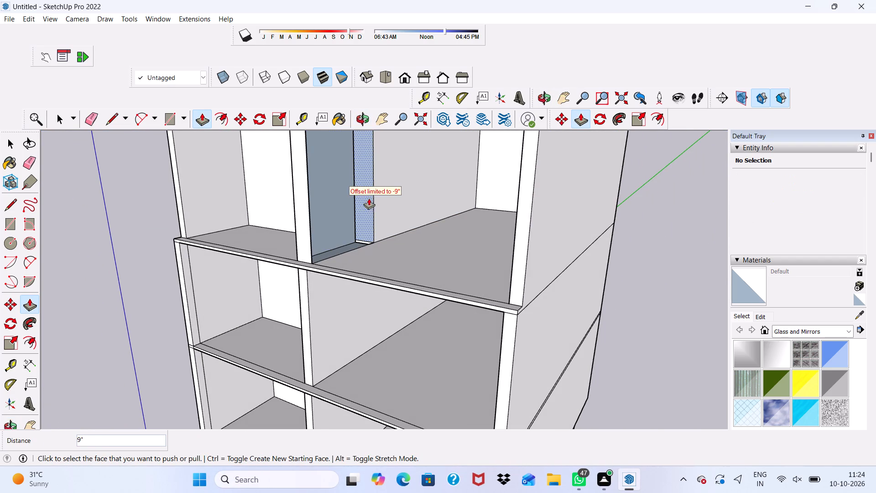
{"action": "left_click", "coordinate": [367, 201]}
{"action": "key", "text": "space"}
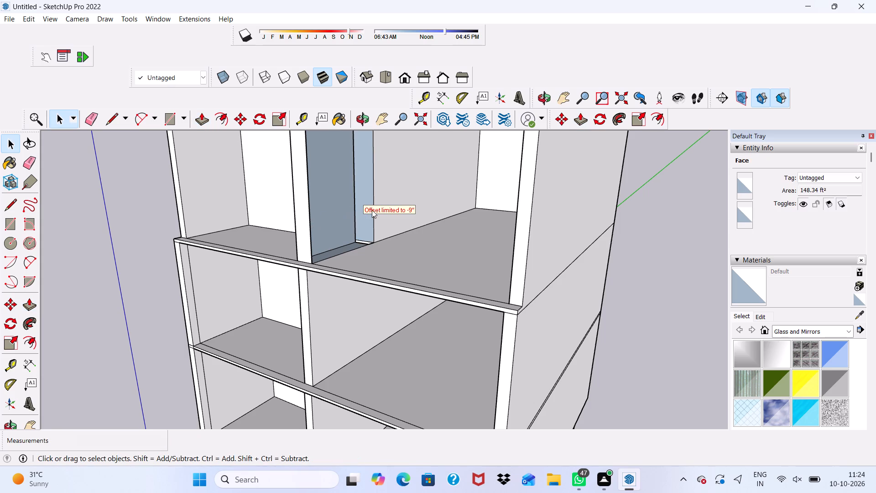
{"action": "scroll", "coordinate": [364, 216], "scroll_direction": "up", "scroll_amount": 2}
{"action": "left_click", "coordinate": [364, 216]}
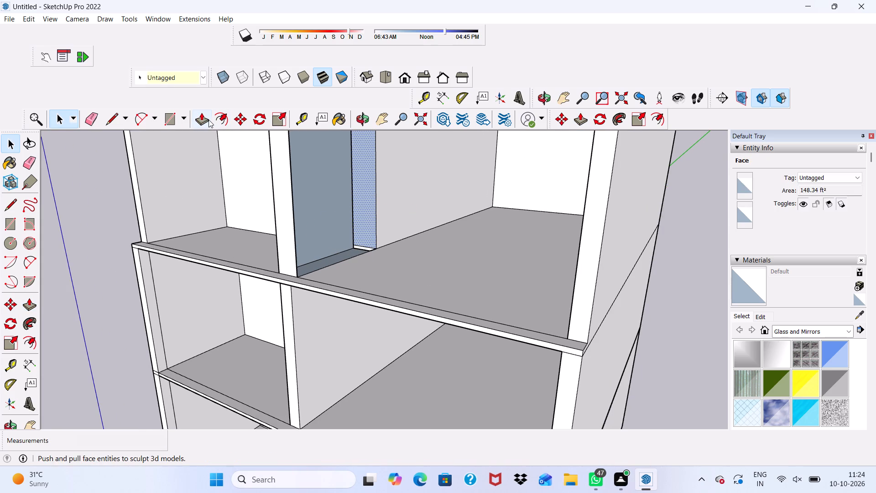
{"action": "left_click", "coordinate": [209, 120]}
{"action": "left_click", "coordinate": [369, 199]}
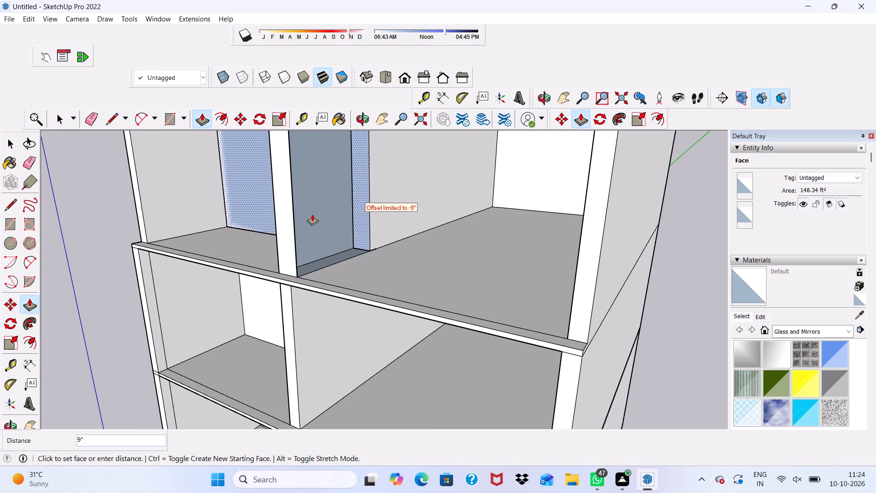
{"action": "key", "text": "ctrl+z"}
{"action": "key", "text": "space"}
Push the right-room side face of the top storey's partition inward about 7/16".
{"action": "scroll", "coordinate": [318, 220], "scroll_direction": "up", "scroll_amount": 2}
{"action": "scroll", "coordinate": [309, 239], "scroll_direction": "down", "scroll_amount": 7}
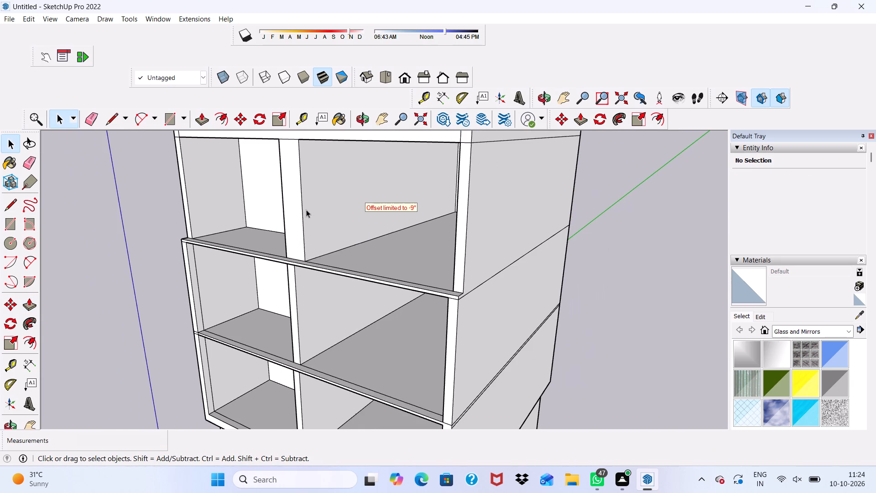
{"action": "left_click", "coordinate": [328, 214]}
{"action": "left_click", "coordinate": [200, 117]}
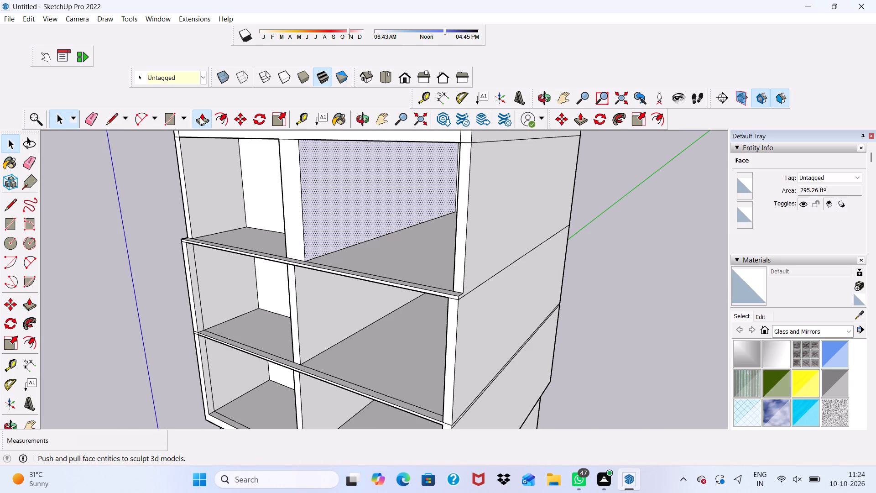
{"action": "left_click_drag", "start_coordinate": [318, 195], "coordinate": [313, 191]}
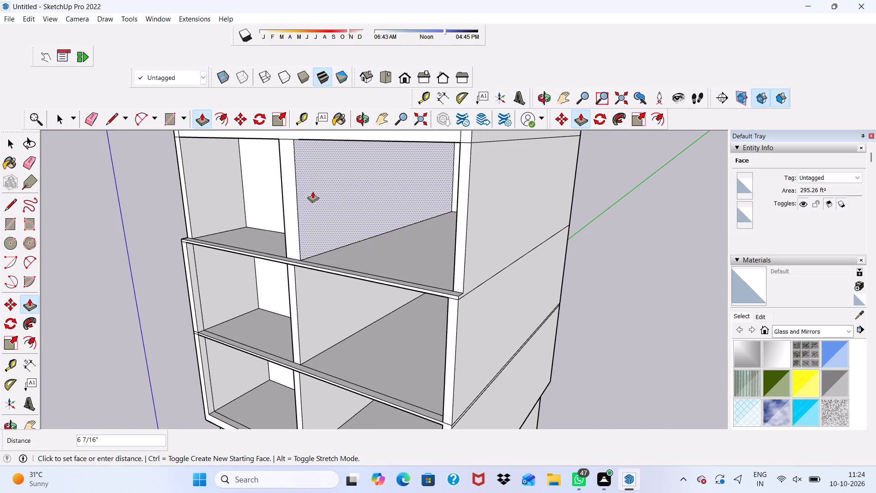
{"action": "left_click_drag", "start_coordinate": [313, 191], "coordinate": [318, 190]}
Push the left-room side face of the top storey's partition inward about 10 13/16".
{"action": "scroll", "coordinate": [292, 176], "scroll_direction": "down", "scroll_amount": 5}
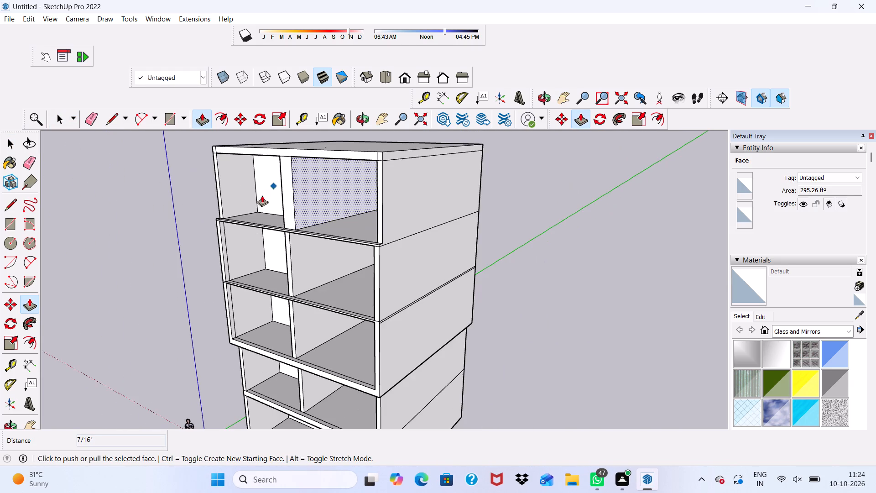
{"action": "scroll", "coordinate": [261, 199], "scroll_direction": "down", "scroll_amount": 1}
{"action": "middle_click_drag", "start_coordinate": [261, 200], "coordinate": [464, 196]}
{"action": "scroll", "coordinate": [396, 209], "scroll_direction": "up", "scroll_amount": 1}
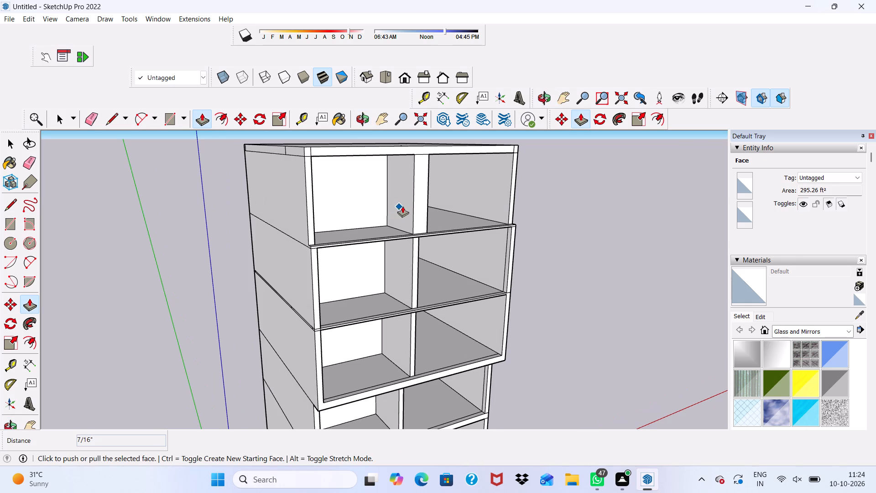
{"action": "key", "text": "space"}
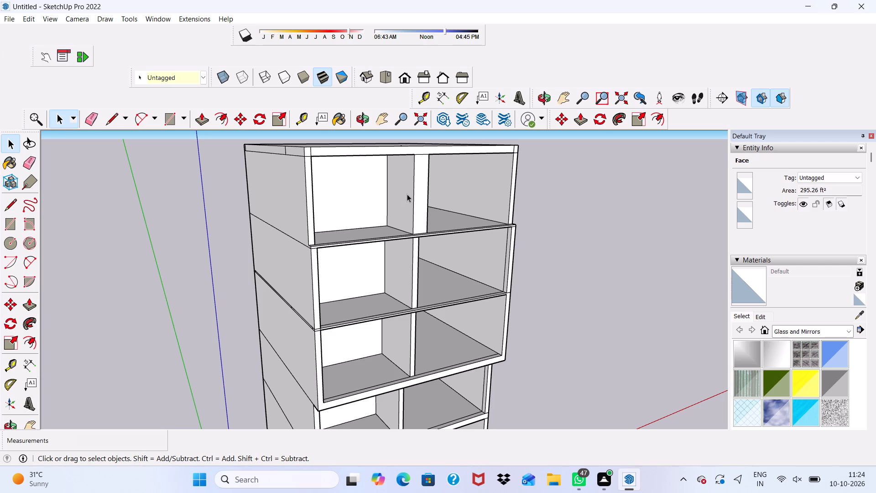
{"action": "left_click", "coordinate": [407, 194]}
{"action": "left_click", "coordinate": [203, 118]}
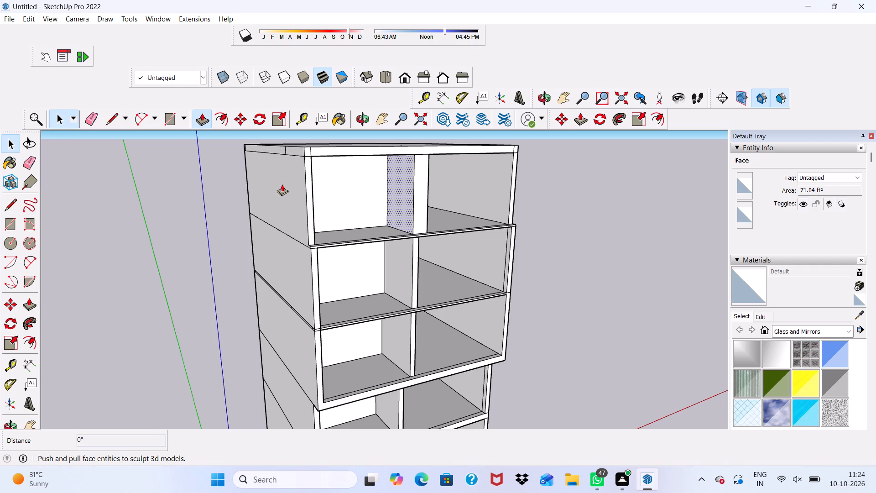
{"action": "left_click_drag", "start_coordinate": [404, 189], "coordinate": [408, 189]}
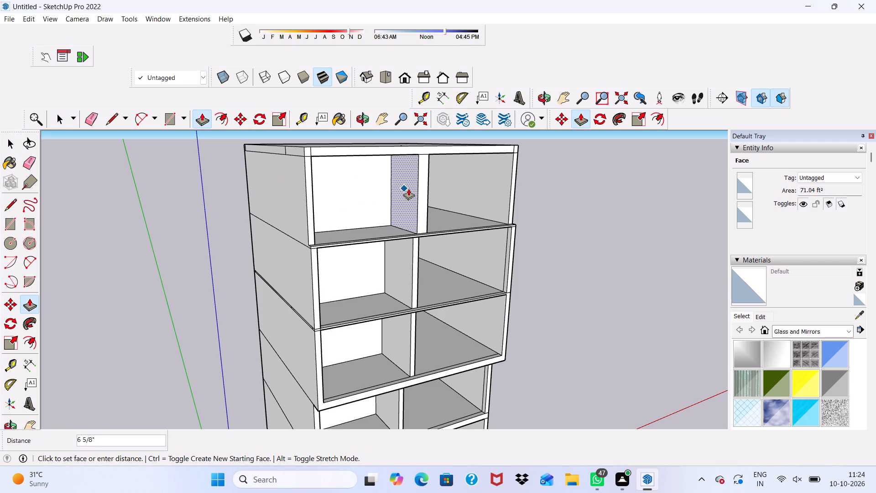
{"action": "left_click_drag", "start_coordinate": [408, 189], "coordinate": [410, 189]}
Examine the alignment of the partitions across all five storeys from the front and both sides.
{"action": "scroll", "coordinate": [403, 186], "scroll_direction": "down", "scroll_amount": 9}
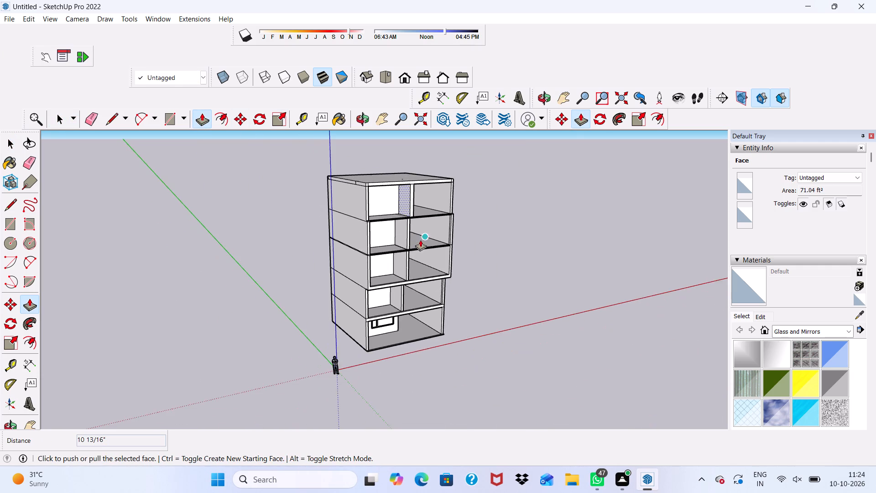
{"action": "middle_click_drag", "start_coordinate": [420, 240], "coordinate": [384, 236]}
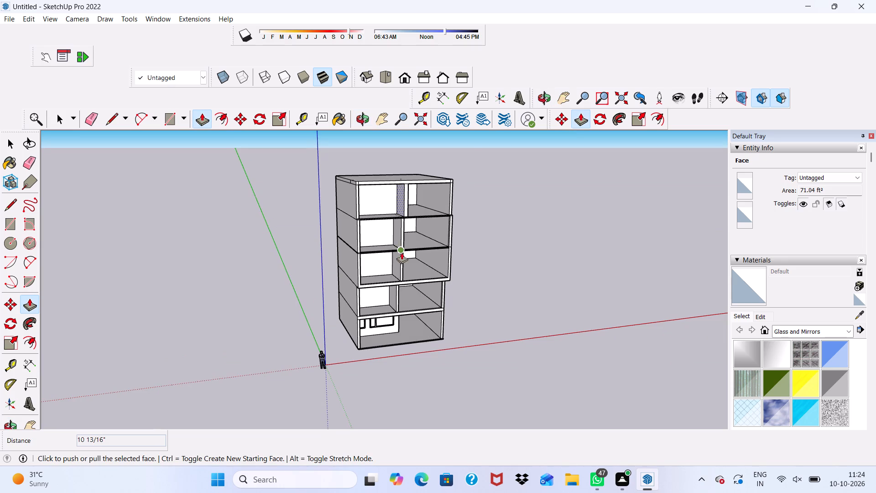
{"action": "scroll", "coordinate": [416, 311], "scroll_direction": "up", "scroll_amount": 12}
{"action": "scroll", "coordinate": [388, 272], "scroll_direction": "down", "scroll_amount": 4}
{"action": "middle_click_drag", "start_coordinate": [391, 280], "coordinate": [314, 255]}
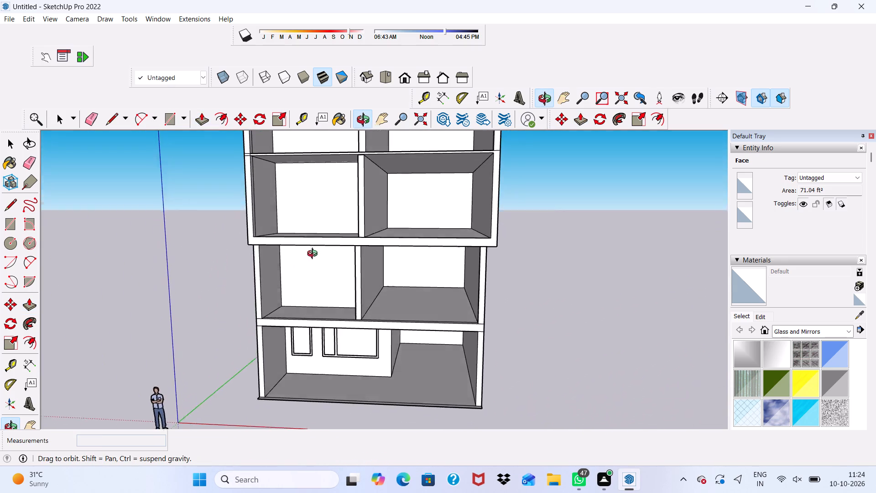
{"action": "middle_click_drag", "start_coordinate": [314, 255], "coordinate": [243, 277]}
{"action": "scroll", "coordinate": [322, 275], "scroll_direction": "up", "scroll_amount": 1}
{"action": "scroll", "coordinate": [309, 262], "scroll_direction": "down", "scroll_amount": 6}
{"action": "middle_click_drag", "start_coordinate": [283, 288], "coordinate": [418, 261]}
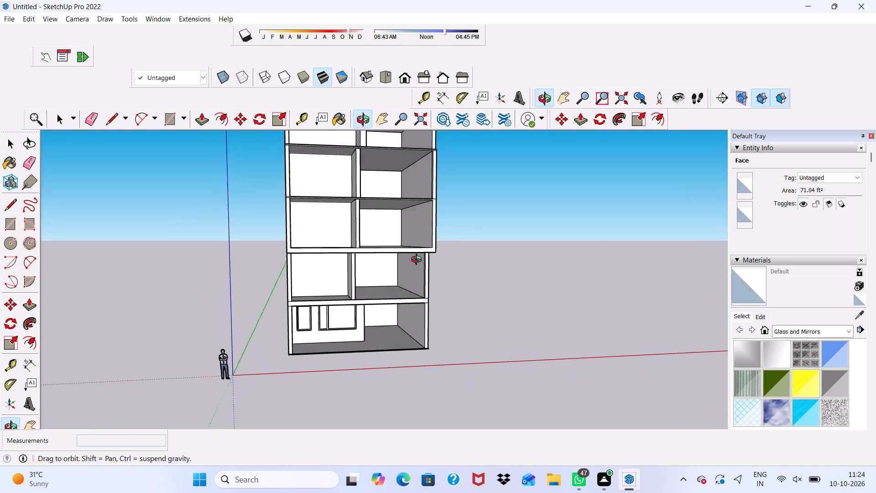
{"action": "middle_click_drag", "start_coordinate": [418, 261], "coordinate": [426, 284]}
{"action": "scroll", "coordinate": [274, 232], "scroll_direction": "down", "scroll_amount": 7}
{"action": "scroll", "coordinate": [369, 232], "scroll_direction": "up", "scroll_amount": 1}
{"action": "scroll", "coordinate": [363, 240], "scroll_direction": "down", "scroll_amount": 3}
{"action": "middle_click_drag", "start_coordinate": [359, 258], "coordinate": [277, 236]}
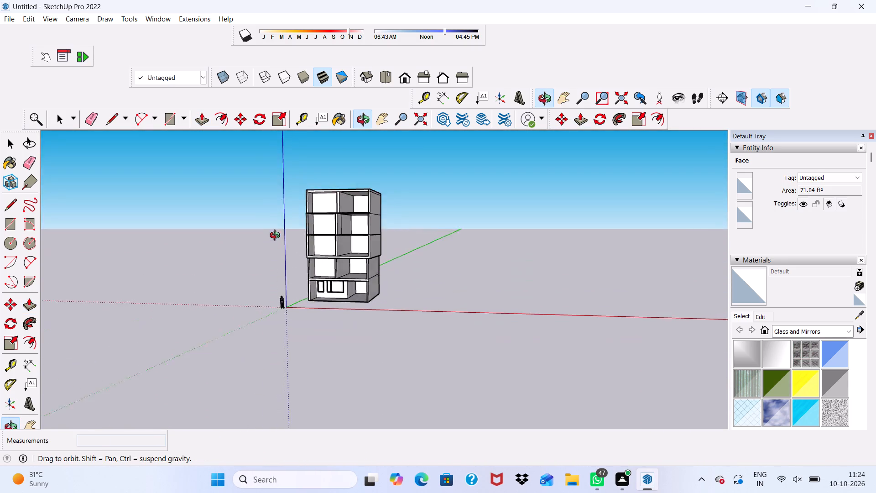
{"action": "middle_click_drag", "start_coordinate": [277, 236], "coordinate": [344, 270]}
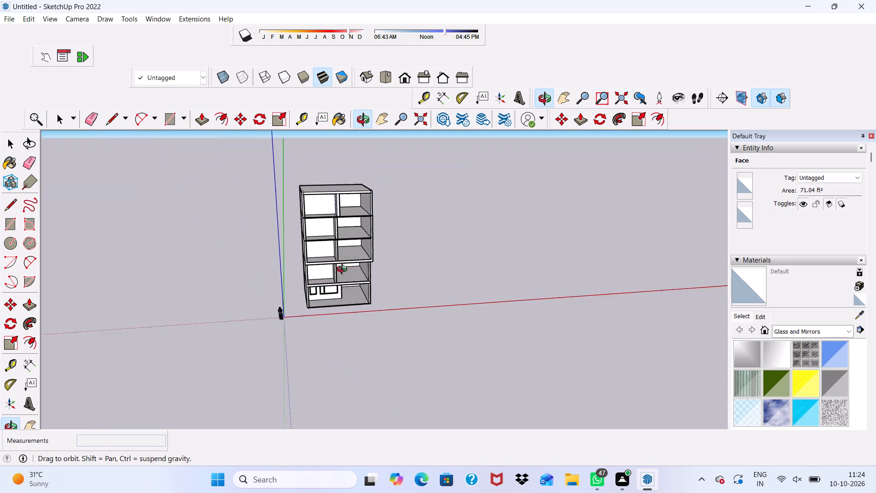
{"action": "middle_click_drag", "start_coordinate": [344, 270], "coordinate": [323, 252]}
Push/Pull the right-room side face of the second storey's partition about 15' 2" across the room to the outer side wall.
{"action": "scroll", "coordinate": [323, 252], "scroll_direction": "up", "scroll_amount": 14}
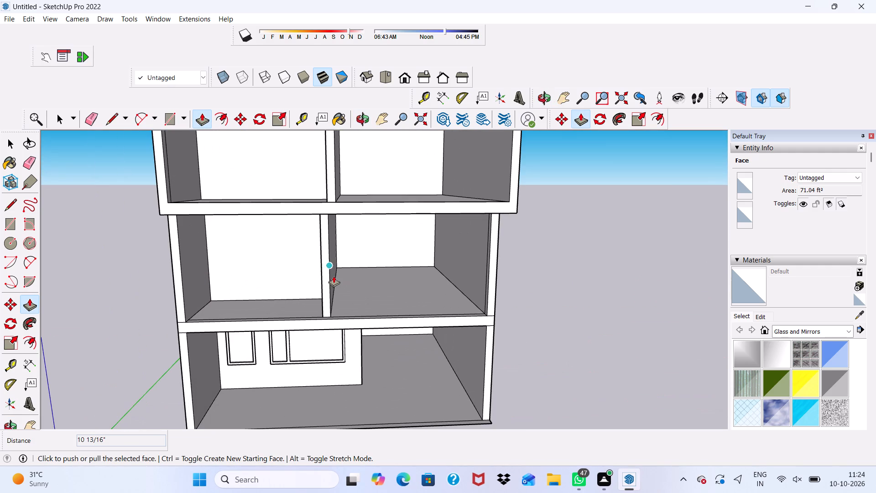
{"action": "scroll", "coordinate": [249, 344], "scroll_direction": "down", "scroll_amount": 1}
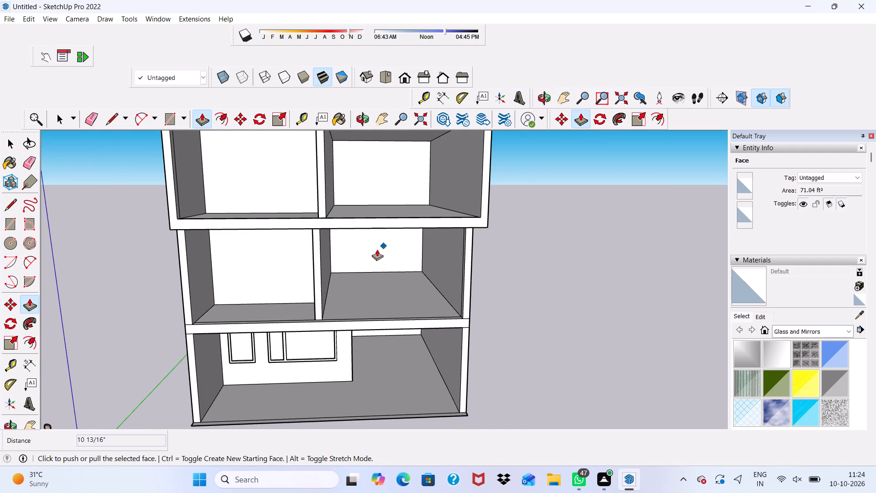
{"action": "middle_click_drag", "start_coordinate": [372, 251], "coordinate": [284, 254]}
{"action": "left_click", "coordinate": [302, 268]}
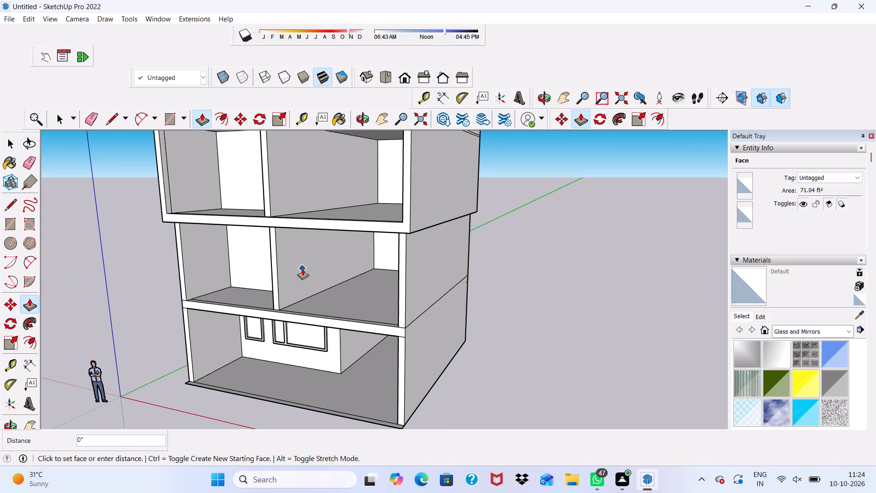
{"action": "key", "text": "space"}
{"action": "left_click", "coordinate": [306, 268]}
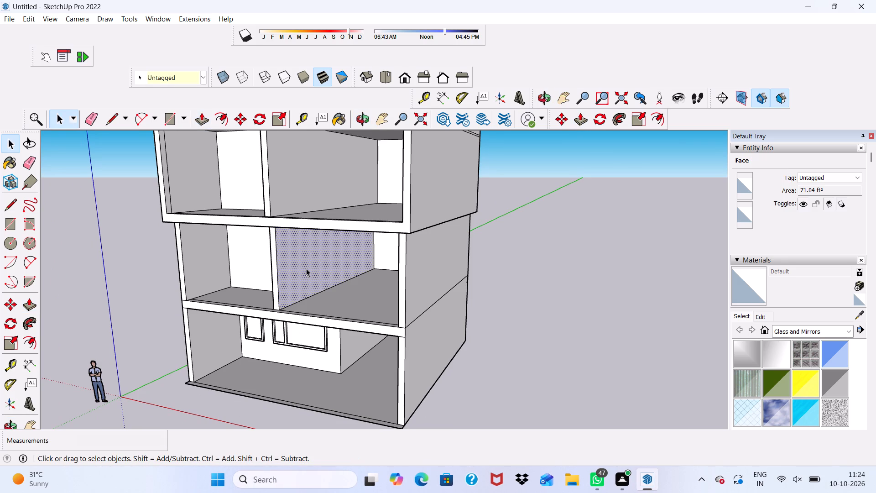
{"action": "left_click", "coordinate": [197, 115]}
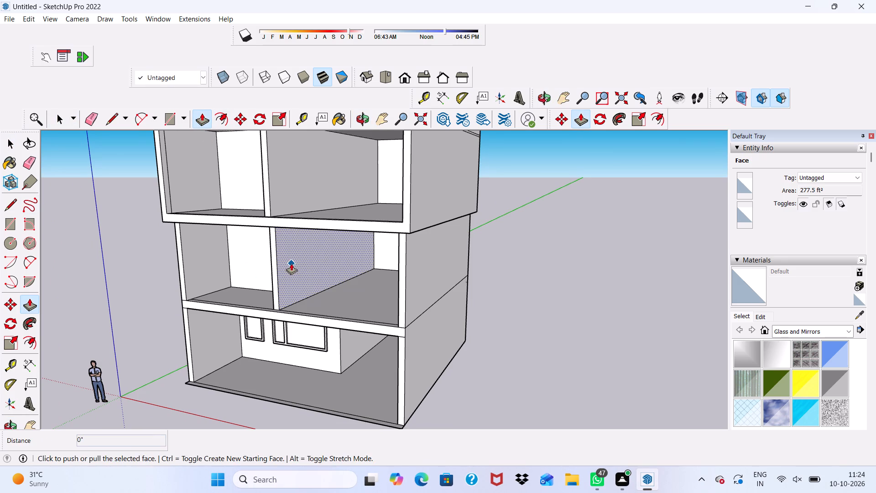
{"action": "left_click", "coordinate": [291, 263]}
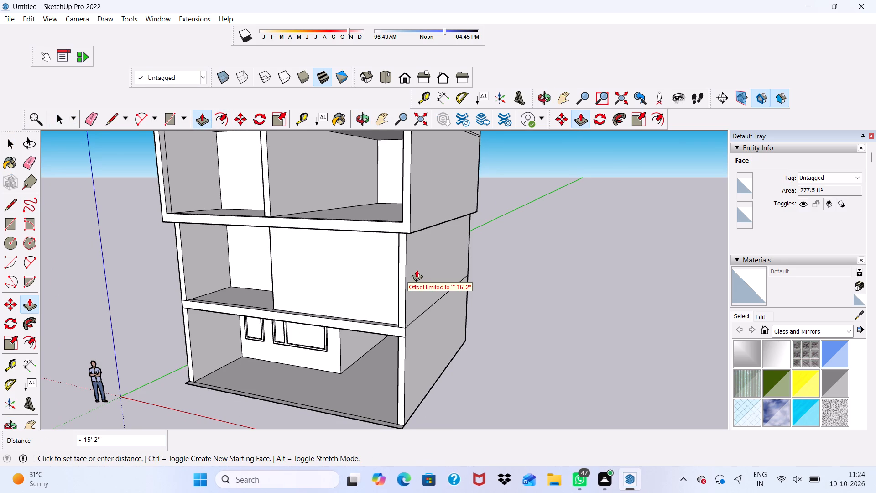
{"action": "left_click", "coordinate": [417, 269]}
Push/Pull the right-room side face of the third storey's partition about 15' 5 5/16" to the outer side wall.
{"action": "scroll", "coordinate": [298, 220], "scroll_direction": "down", "scroll_amount": 2}
{"action": "middle_click_drag", "start_coordinate": [304, 202], "coordinate": [331, 307]}
{"action": "scroll", "coordinate": [293, 246], "scroll_direction": "up", "scroll_amount": 3}
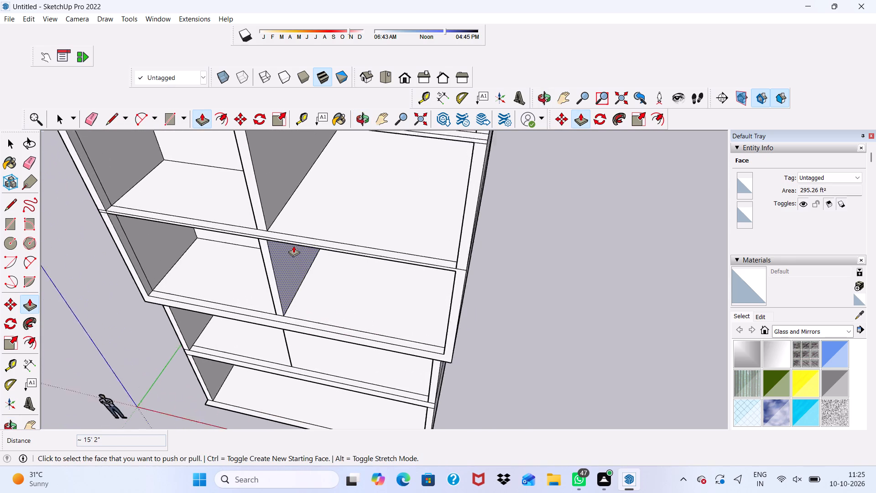
{"action": "scroll", "coordinate": [293, 246], "scroll_direction": "up", "scroll_amount": 1}
{"action": "left_click", "coordinate": [286, 262]}
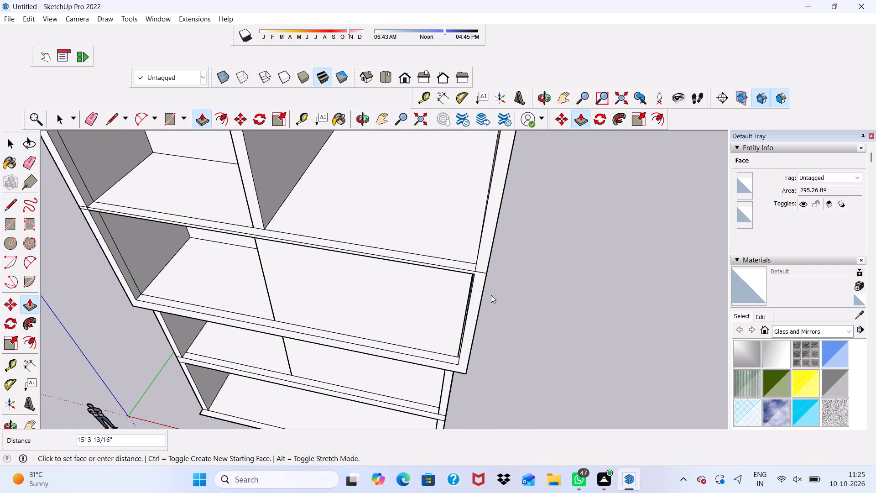
{"action": "left_click", "coordinate": [491, 295]}
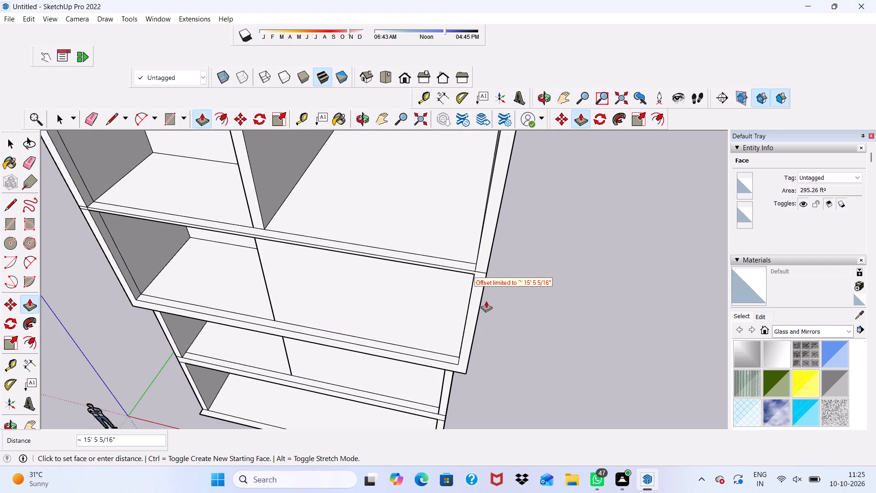
{"action": "left_click", "coordinate": [478, 313]}
Push/Pull the right-room side face of the fourth storey's partition about 15' 2 13/16" to the outer side wall.
{"action": "scroll", "coordinate": [450, 294], "scroll_direction": "down", "scroll_amount": 4}
{"action": "scroll", "coordinate": [385, 245], "scroll_direction": "up", "scroll_amount": 1}
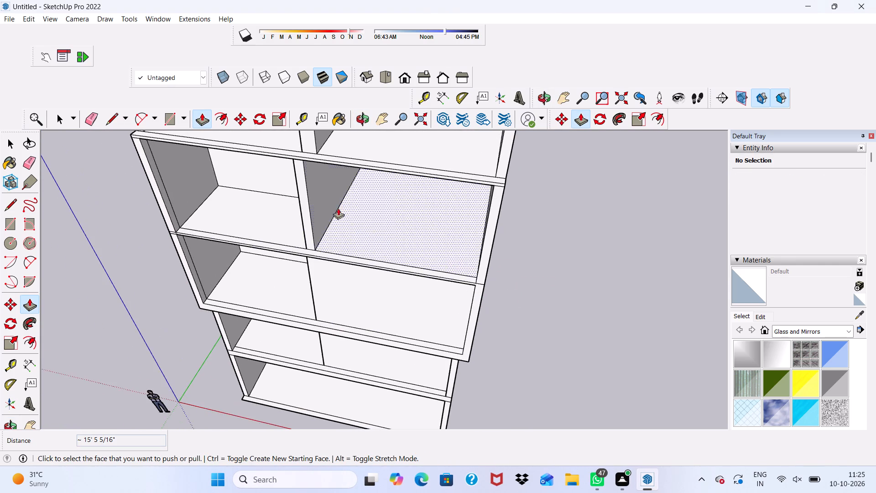
{"action": "scroll", "coordinate": [336, 208], "scroll_direction": "up", "scroll_amount": 2}
{"action": "left_click", "coordinate": [316, 208]}
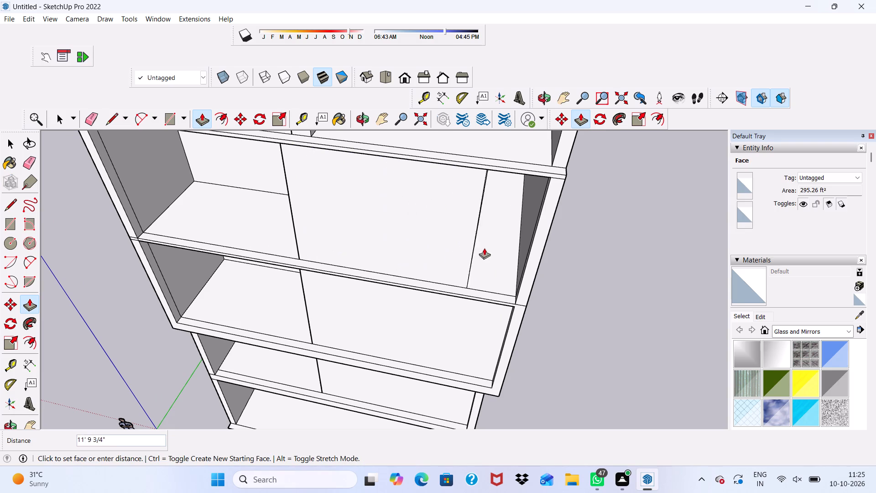
{"action": "left_click", "coordinate": [542, 267]}
Push/Pull the right-room side face of the top storey's partition about 13' 11 3/4" to the outer side wall.
{"action": "middle_click_drag", "start_coordinate": [480, 243], "coordinate": [566, 233]}
{"action": "scroll", "coordinate": [486, 209], "scroll_direction": "up", "scroll_amount": 2}
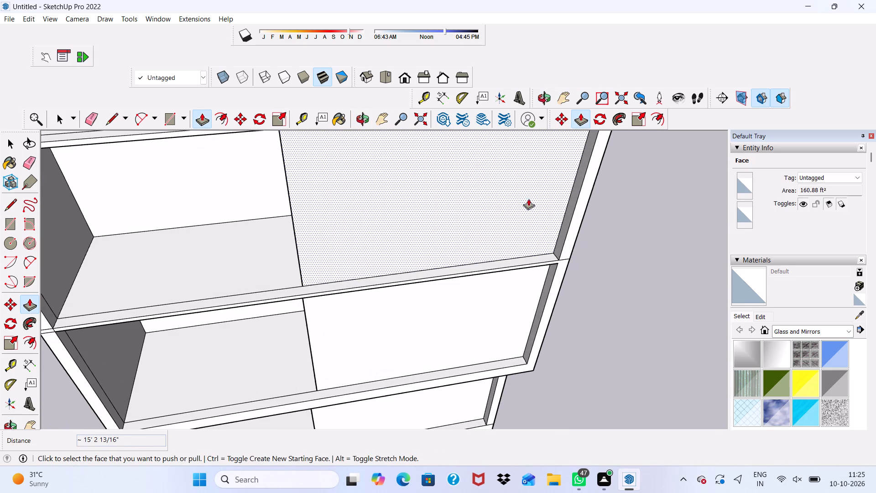
{"action": "scroll", "coordinate": [541, 193], "scroll_direction": "down", "scroll_amount": 13}
{"action": "scroll", "coordinate": [506, 162], "scroll_direction": "up", "scroll_amount": 1}
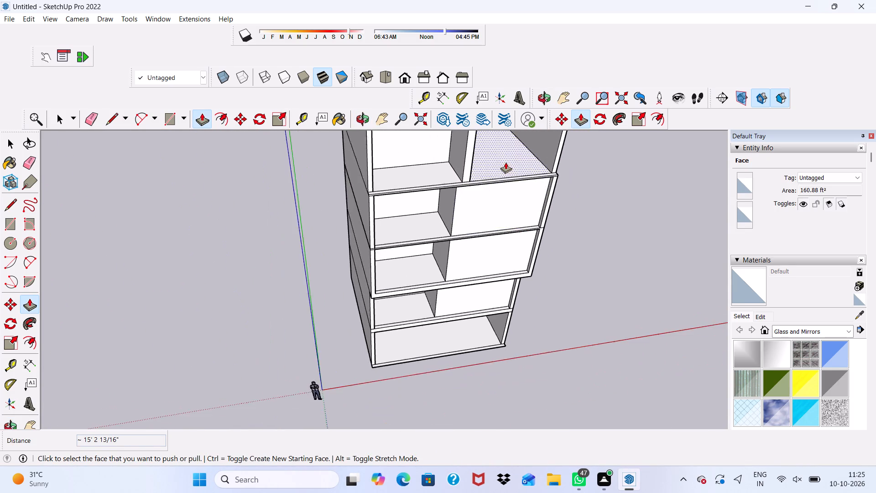
{"action": "scroll", "coordinate": [506, 162], "scroll_direction": "down", "scroll_amount": 1}
{"action": "middle_click_drag", "start_coordinate": [506, 162], "coordinate": [351, 152]}
{"action": "left_click", "coordinate": [446, 168]}
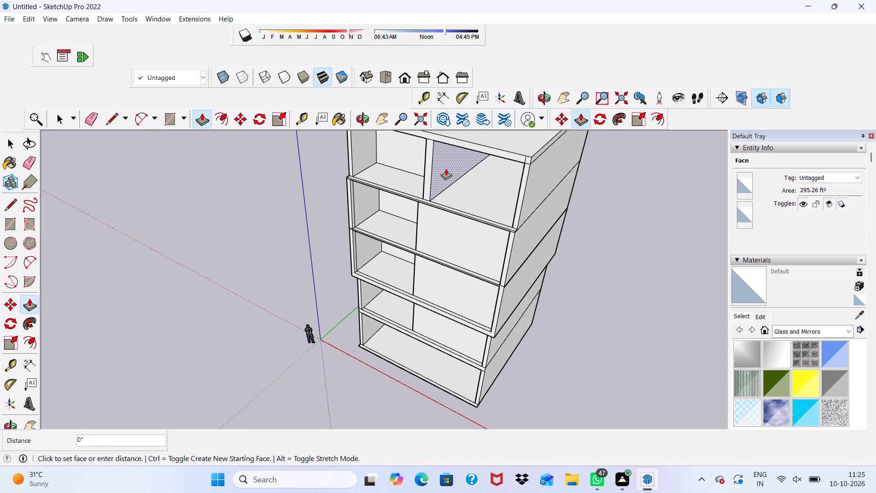
{"action": "left_click", "coordinate": [540, 205]}
{"action": "scroll", "coordinate": [514, 182], "scroll_direction": "up", "scroll_amount": 4}
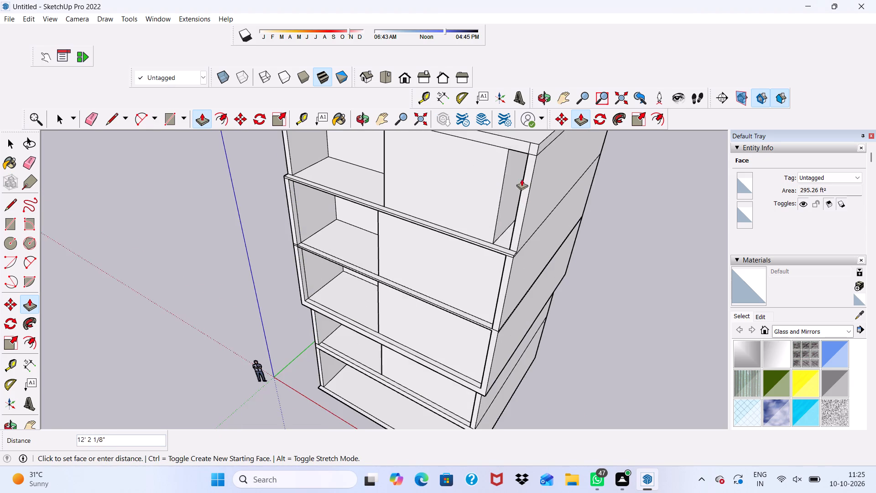
{"action": "scroll", "coordinate": [535, 194], "scroll_direction": "up", "scroll_amount": 6}
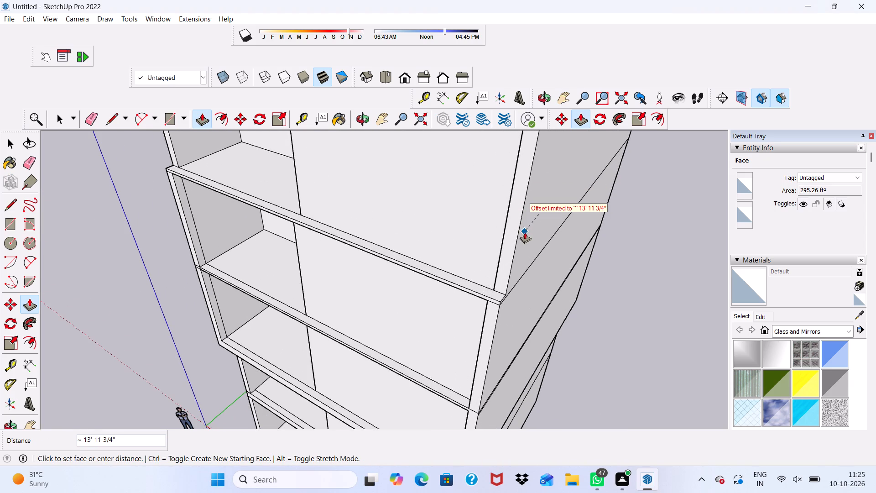
{"action": "left_click", "coordinate": [515, 244]}
Pull the left-room side face of the top storey's partition outward about 10 1/2" to line up with the storey below.
{"action": "scroll", "coordinate": [507, 244], "scroll_direction": "down", "scroll_amount": 6}
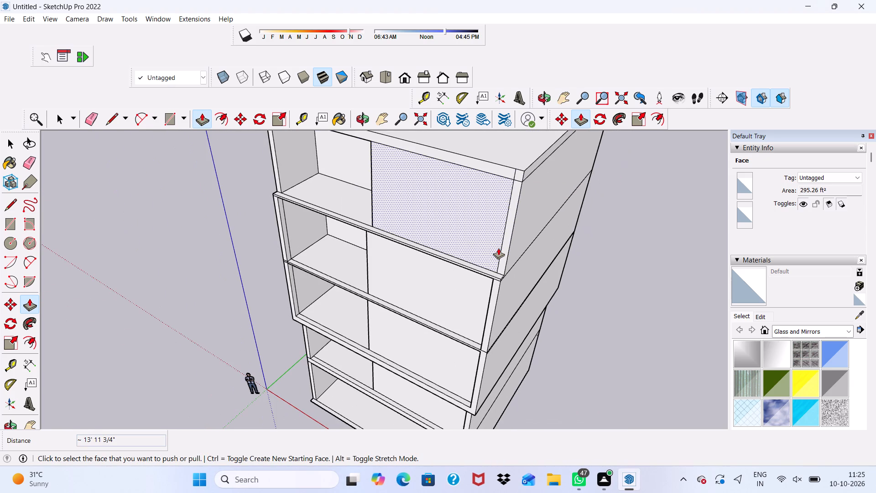
{"action": "scroll", "coordinate": [498, 247], "scroll_direction": "down", "scroll_amount": 4}
{"action": "middle_click_drag", "start_coordinate": [497, 252], "coordinate": [581, 120]}
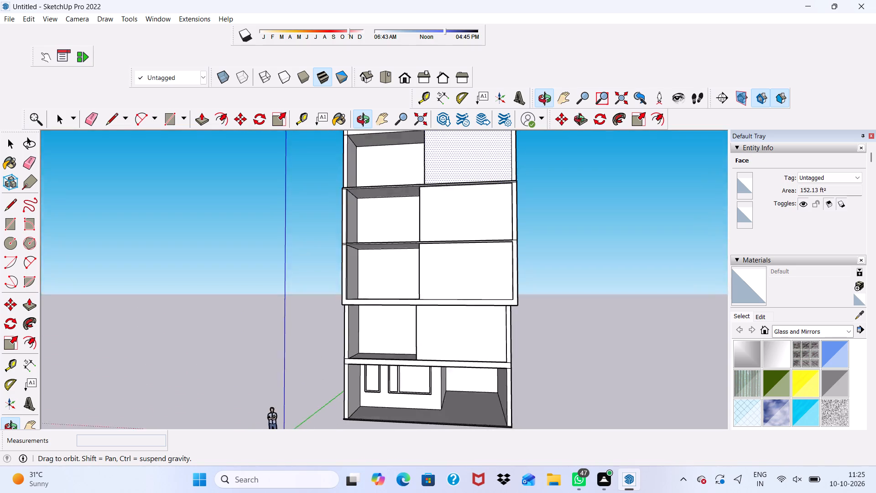
{"action": "middle_click_drag", "start_coordinate": [581, 120], "coordinate": [700, 149]}
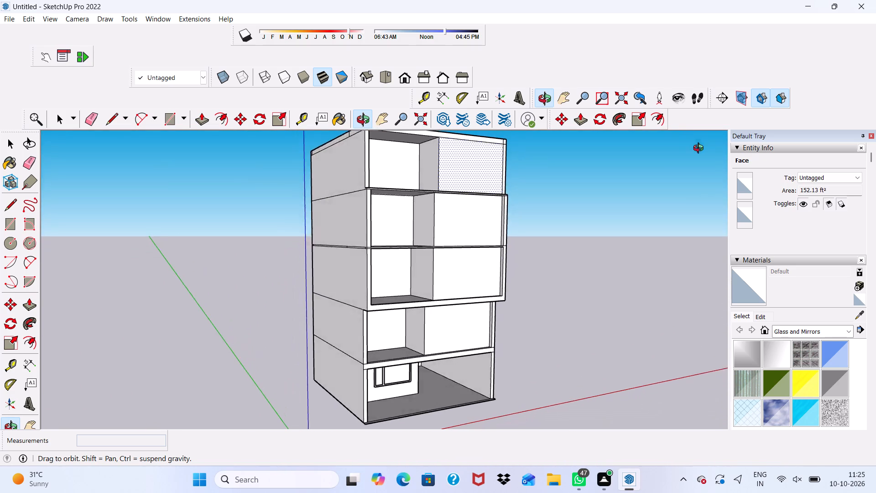
{"action": "middle_click_drag", "start_coordinate": [700, 149], "coordinate": [694, 185]}
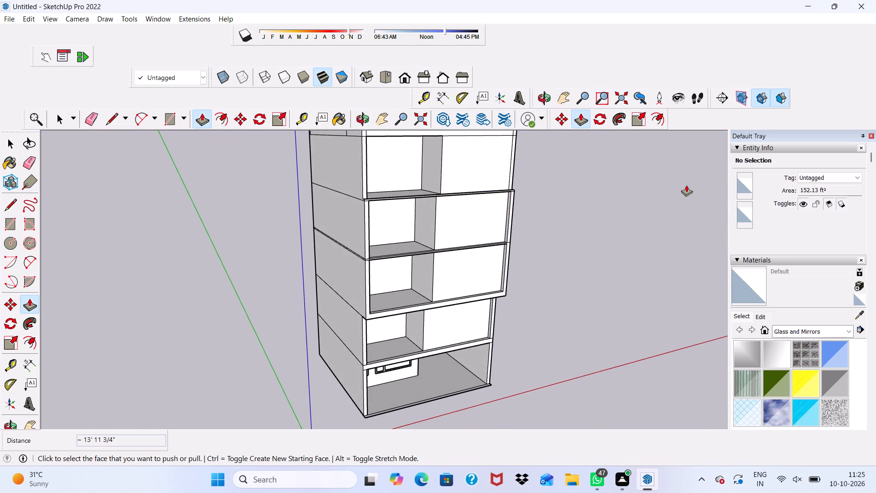
{"action": "scroll", "coordinate": [655, 231], "scroll_direction": "down", "scroll_amount": 3}
{"action": "middle_click_drag", "start_coordinate": [562, 281], "coordinate": [558, 256]}
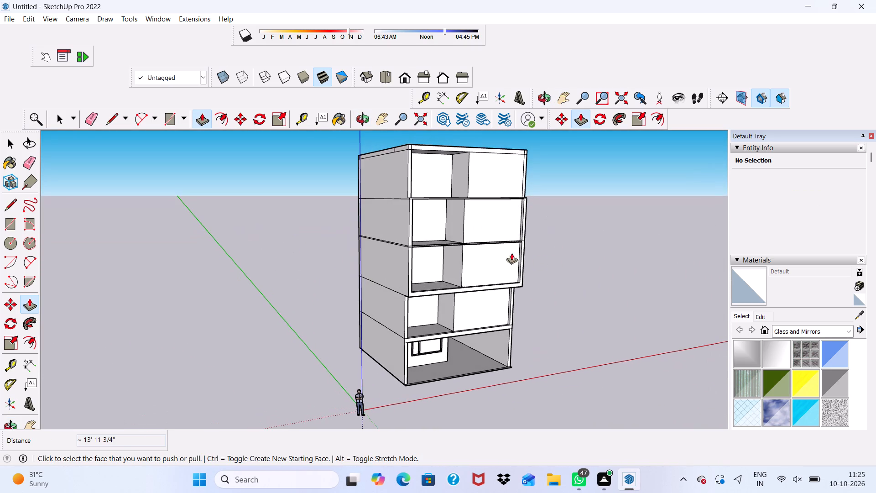
{"action": "scroll", "coordinate": [458, 175], "scroll_direction": "up", "scroll_amount": 1}
{"action": "left_click", "coordinate": [458, 175]}
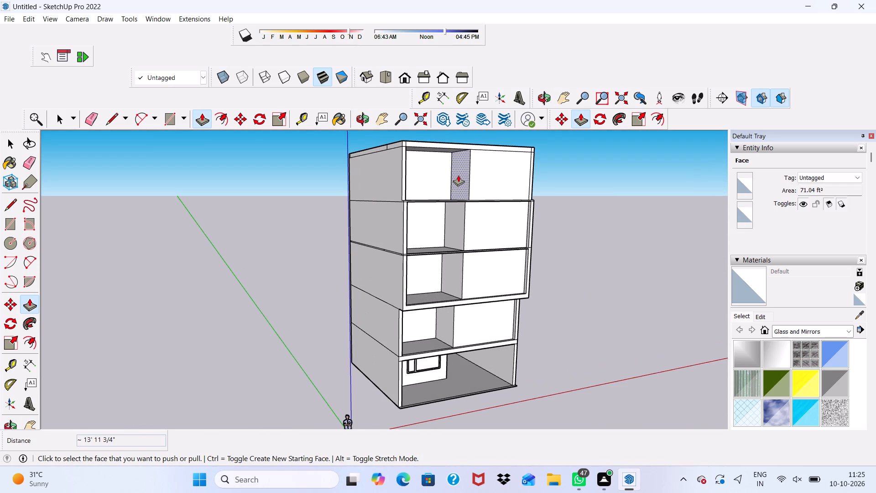
{"action": "left_click", "coordinate": [465, 235]}
{"action": "scroll", "coordinate": [449, 253], "scroll_direction": "down", "scroll_amount": 4}
{"action": "middle_click_drag", "start_coordinate": [448, 277], "coordinate": [433, 249]}
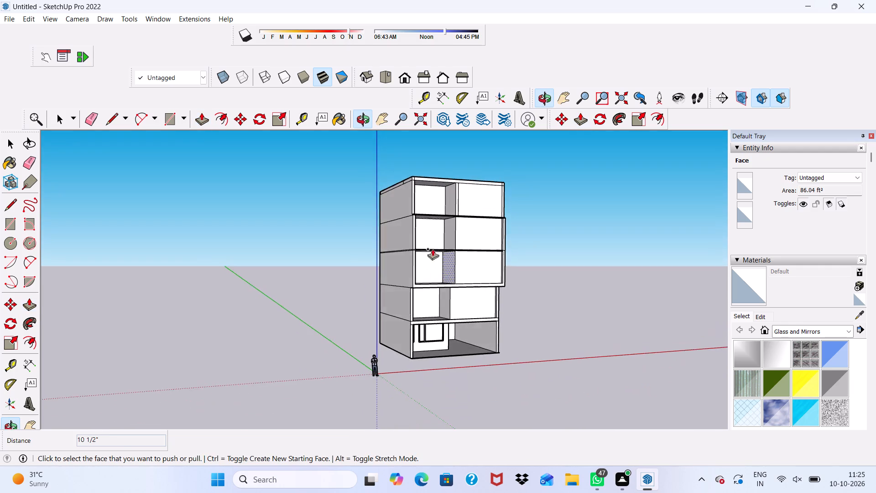
{"action": "scroll", "coordinate": [452, 235], "scroll_direction": "up", "scroll_amount": 4}
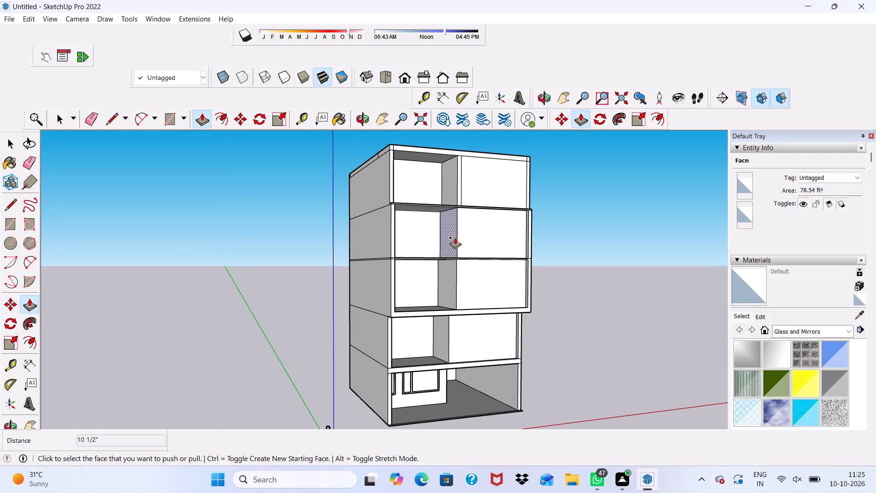
Pull the left-room side face of the third storey's partition outward about 9" to line up with the storey below.
{"action": "left_click", "coordinate": [446, 275]}
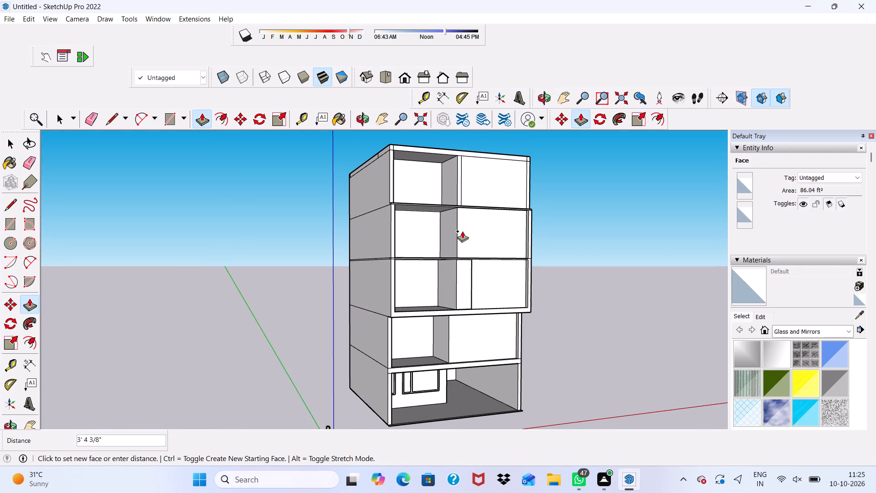
{"action": "left_click", "coordinate": [456, 227]}
{"action": "scroll", "coordinate": [453, 249], "scroll_direction": "down", "scroll_amount": 5}
{"action": "middle_click_drag", "start_coordinate": [447, 283], "coordinate": [438, 268]}
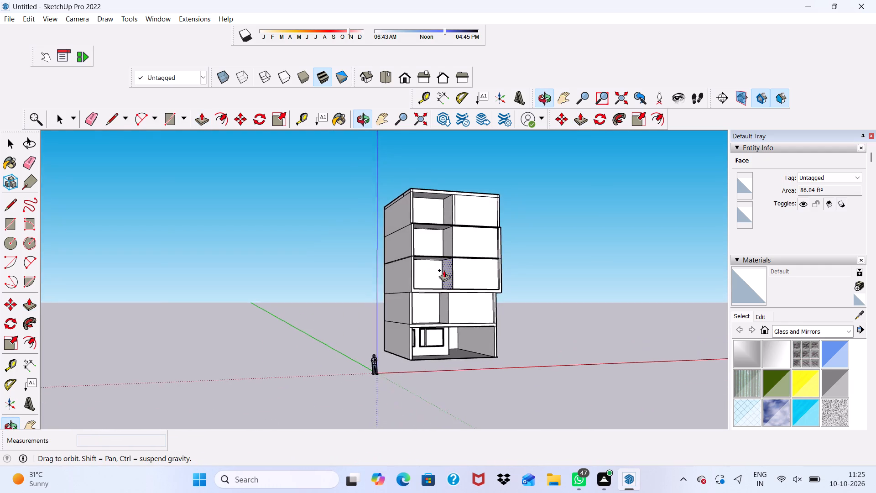
{"action": "scroll", "coordinate": [456, 312], "scroll_direction": "up", "scroll_amount": 6}
{"action": "left_click", "coordinate": [447, 239]}
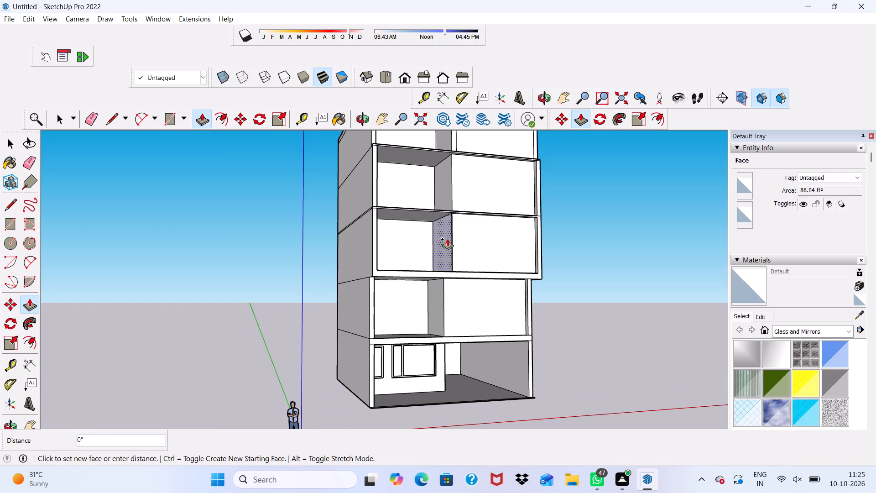
{"action": "left_click", "coordinate": [442, 322]}
Pull the left-room side face of the fourth storey's partition outward about 10 1/4" to line up with the third storey.
{"action": "scroll", "coordinate": [445, 288], "scroll_direction": "down", "scroll_amount": 2}
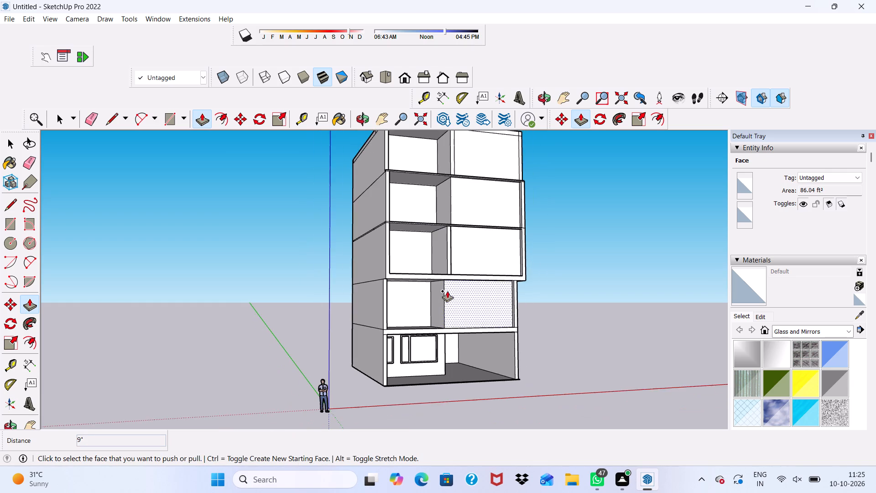
{"action": "middle_click_drag", "start_coordinate": [448, 294], "coordinate": [412, 323]}
{"action": "scroll", "coordinate": [433, 192], "scroll_direction": "up", "scroll_amount": 4}
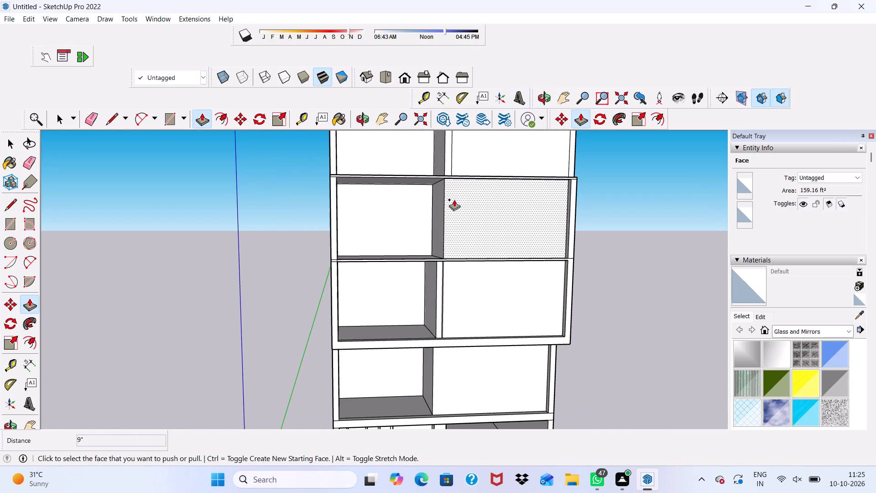
{"action": "left_click", "coordinate": [438, 210]}
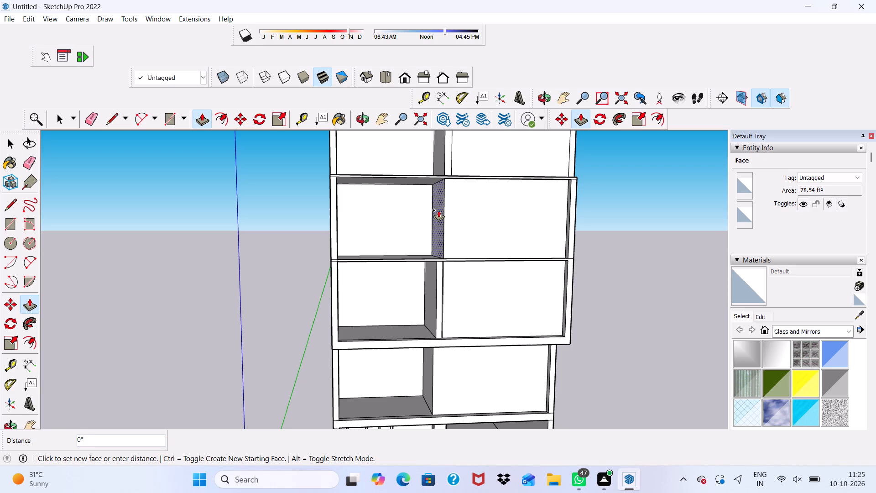
{"action": "left_click", "coordinate": [438, 297]}
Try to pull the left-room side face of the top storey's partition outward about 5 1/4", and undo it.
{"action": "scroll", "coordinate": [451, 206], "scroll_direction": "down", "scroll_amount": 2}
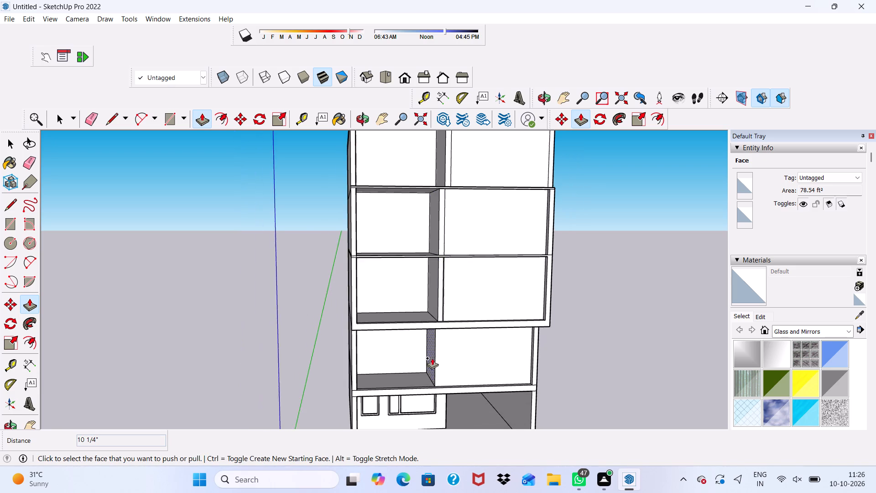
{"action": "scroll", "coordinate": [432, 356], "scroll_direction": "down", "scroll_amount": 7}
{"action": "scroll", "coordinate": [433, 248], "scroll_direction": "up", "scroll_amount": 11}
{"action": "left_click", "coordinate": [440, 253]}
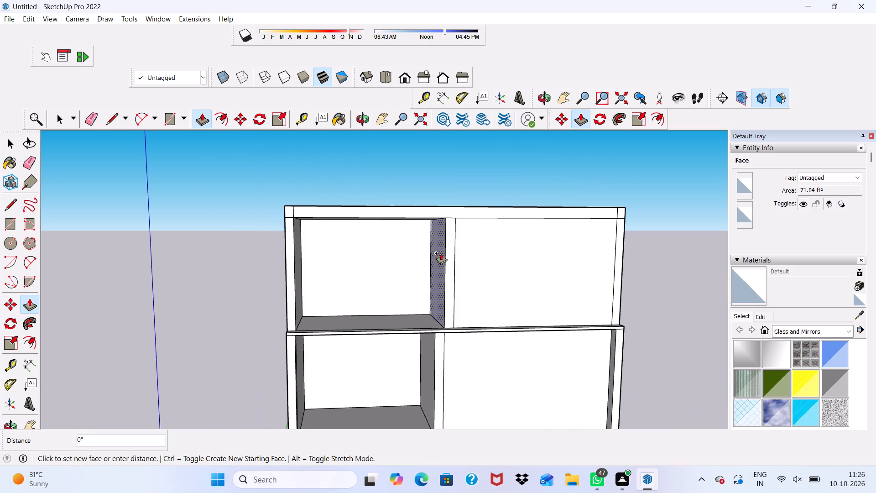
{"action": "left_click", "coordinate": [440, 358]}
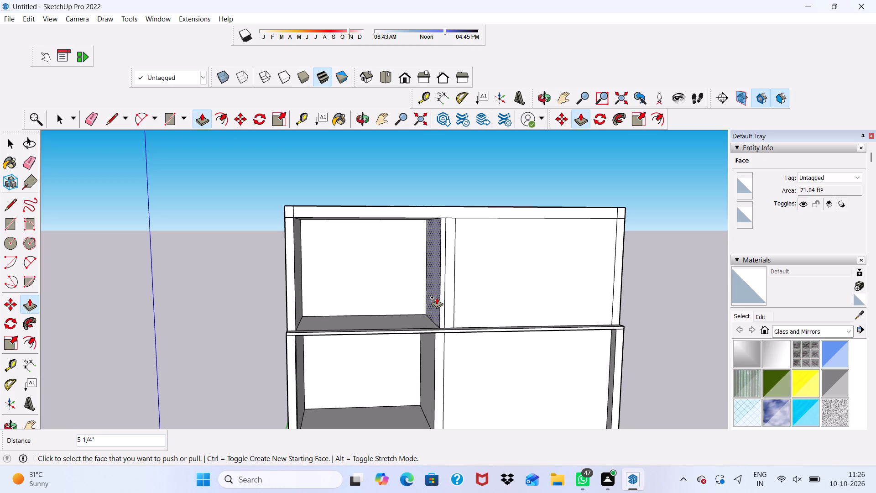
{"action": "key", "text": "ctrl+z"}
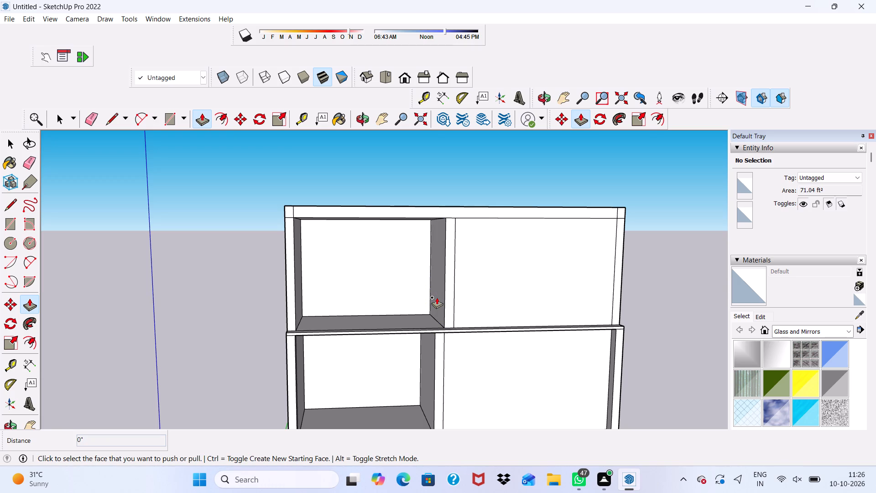
Pull the left-room side face of the top storey's partition outward about 10 1/4" to line up with the fourth storey.
{"action": "left_click", "coordinate": [439, 305]}
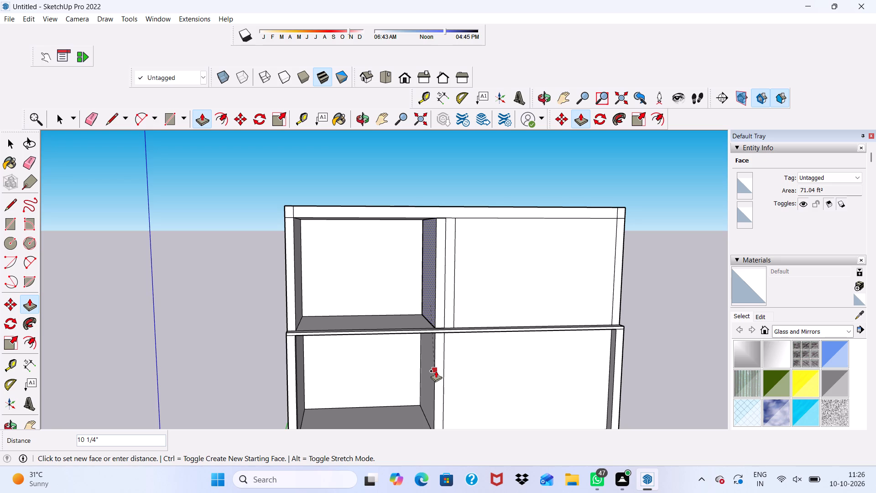
{"action": "left_click", "coordinate": [437, 369]}
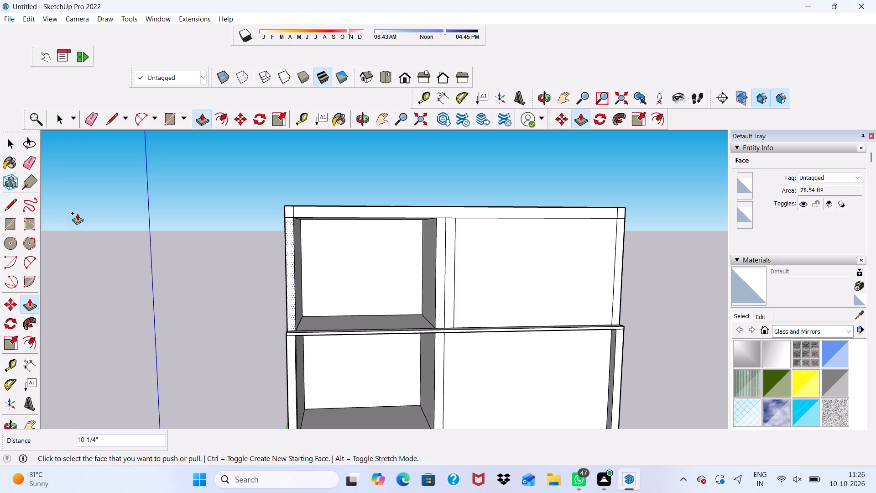
Erase the vertical partition lines and the slab and outer-wall joint lines on the top storey's right-hand front face.
{"action": "left_click", "coordinate": [84, 116]}
{"action": "scroll", "coordinate": [439, 289], "scroll_direction": "up", "scroll_amount": 4}
{"action": "left_click_drag", "start_coordinate": [444, 276], "coordinate": [466, 271]}
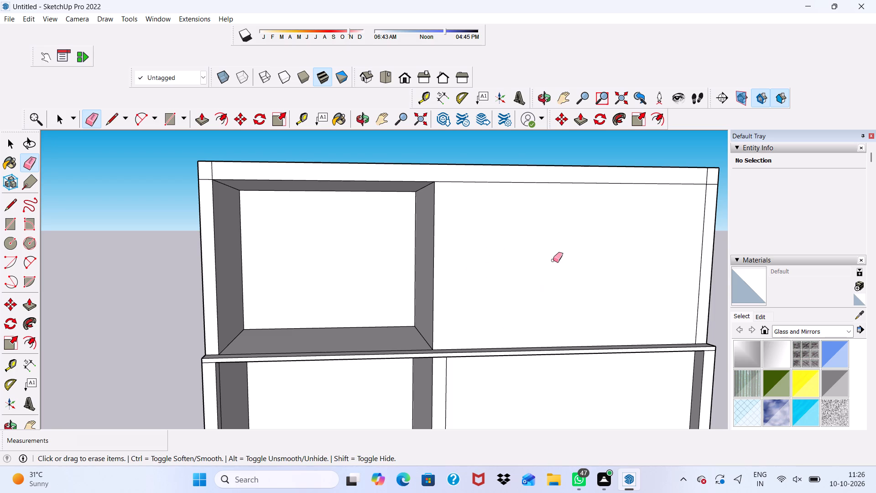
{"action": "scroll", "coordinate": [586, 209], "scroll_direction": "up", "scroll_amount": 1}
{"action": "scroll", "coordinate": [301, 211], "scroll_direction": "down", "scroll_amount": 7}
{"action": "scroll", "coordinate": [512, 190], "scroll_direction": "up", "scroll_amount": 10}
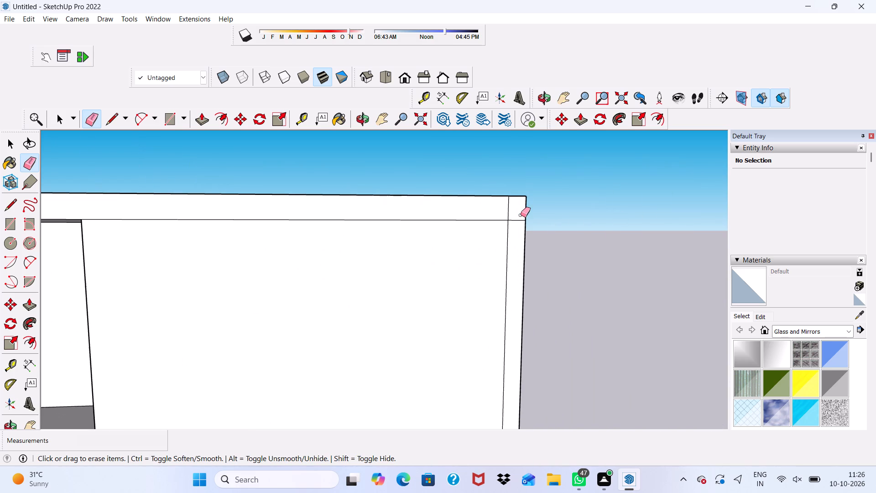
{"action": "left_click_drag", "start_coordinate": [521, 217], "coordinate": [512, 234]}
{"action": "left_click_drag", "start_coordinate": [507, 218], "coordinate": [505, 227]}
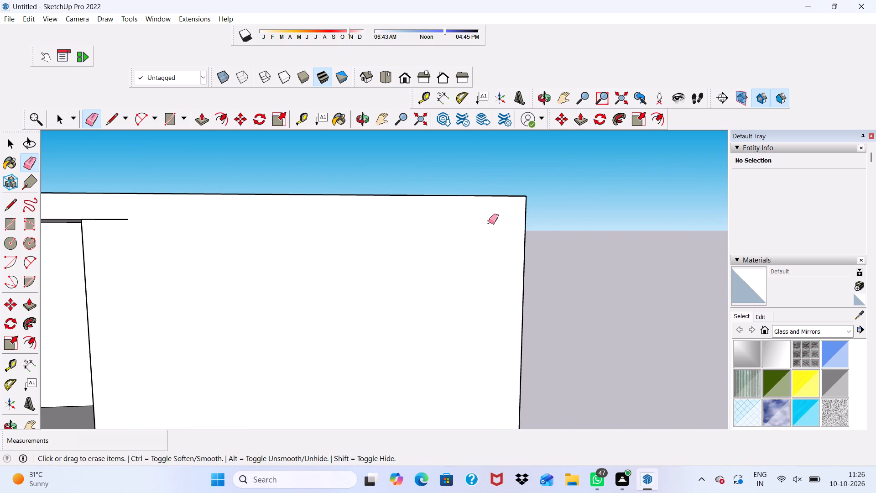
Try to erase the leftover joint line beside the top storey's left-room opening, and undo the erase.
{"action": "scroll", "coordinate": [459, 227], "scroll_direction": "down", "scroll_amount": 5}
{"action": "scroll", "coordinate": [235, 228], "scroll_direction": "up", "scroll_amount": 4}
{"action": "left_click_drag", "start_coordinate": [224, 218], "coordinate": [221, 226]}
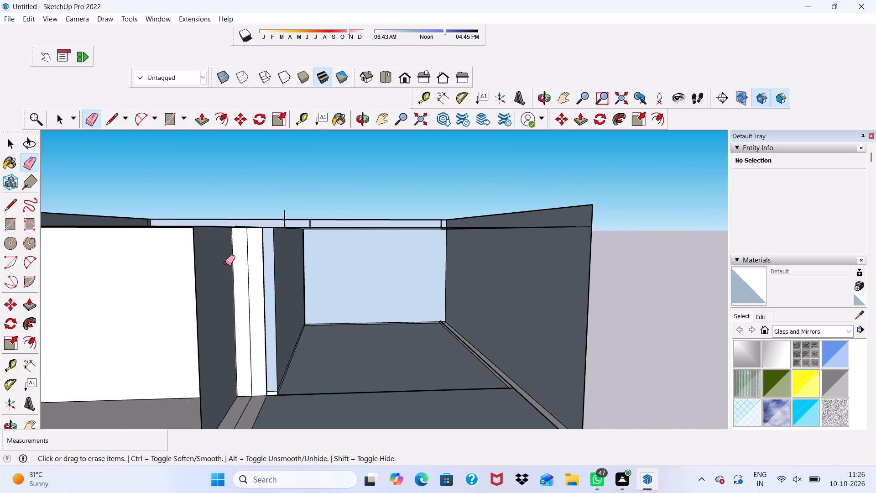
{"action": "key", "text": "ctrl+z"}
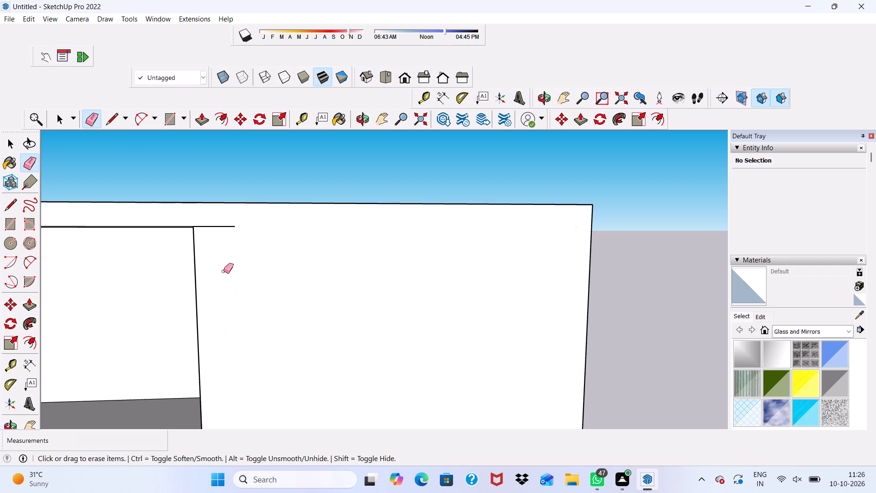
Erase the leftover horizontal line stub at the upper corner of the top storey's left-room opening.
{"action": "left_click_drag", "start_coordinate": [215, 222], "coordinate": [215, 231]}
{"action": "scroll", "coordinate": [215, 236], "scroll_direction": "down", "scroll_amount": 6}
{"action": "scroll", "coordinate": [209, 254], "scroll_direction": "up", "scroll_amount": 5}
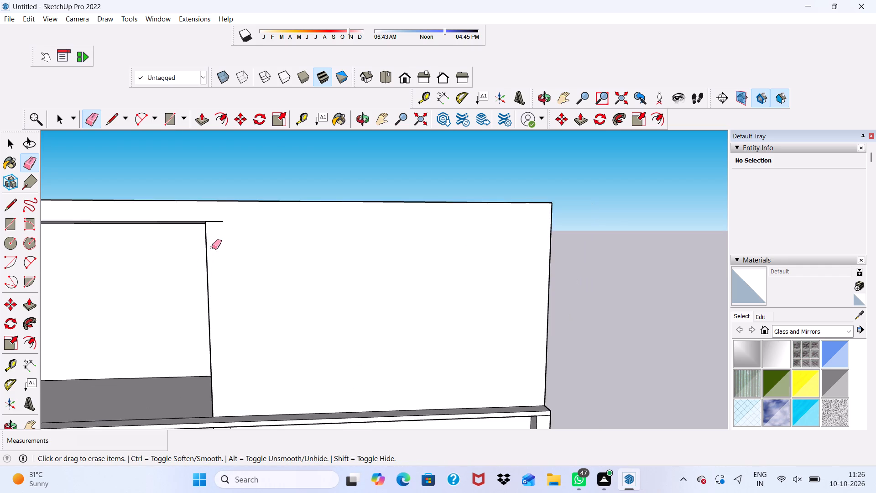
{"action": "scroll", "coordinate": [214, 200], "scroll_direction": "up", "scroll_amount": 1}
{"action": "left_click_drag", "start_coordinate": [215, 215], "coordinate": [218, 223]}
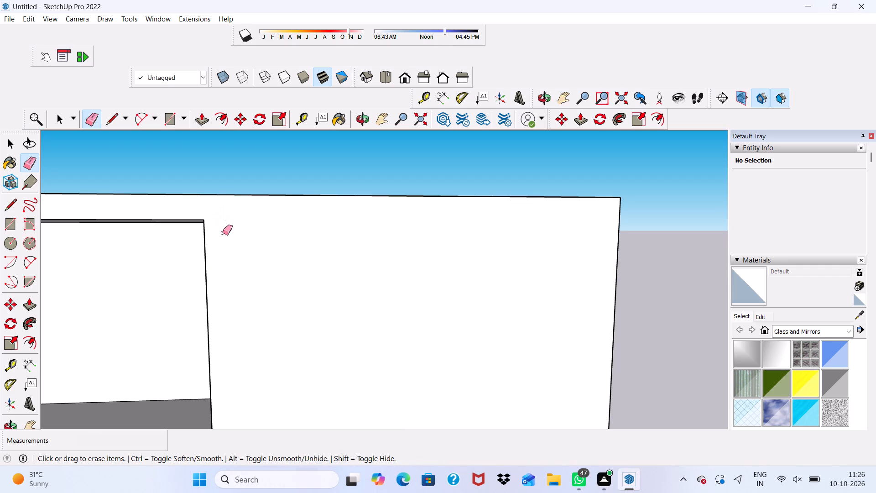
Erase the vertical partition line on the fourth storey's right-hand front face.
{"action": "scroll", "coordinate": [244, 246], "scroll_direction": "down", "scroll_amount": 2}
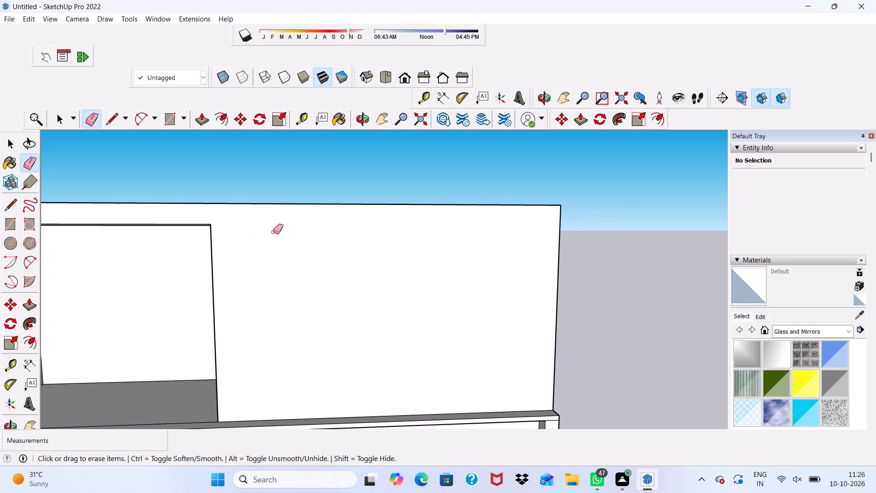
{"action": "scroll", "coordinate": [275, 228], "scroll_direction": "down", "scroll_amount": 7}
{"action": "scroll", "coordinate": [361, 353], "scroll_direction": "up", "scroll_amount": 5}
{"action": "middle_click_drag", "start_coordinate": [359, 350], "coordinate": [386, 257]}
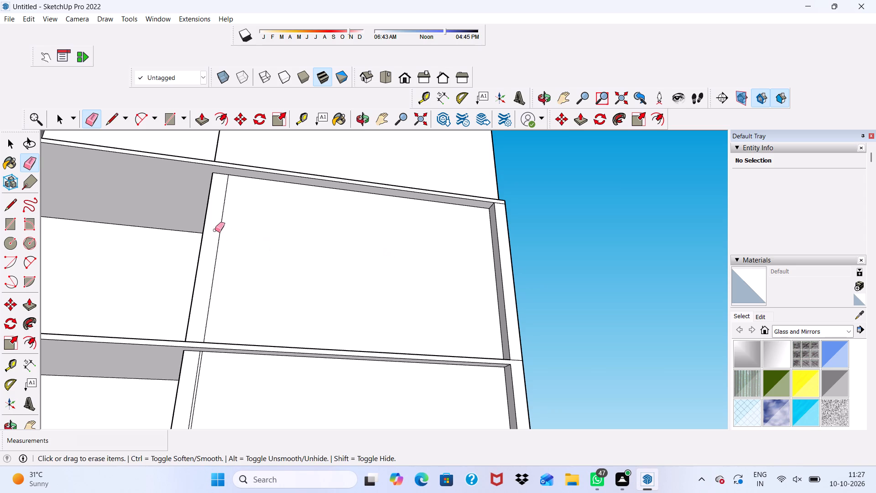
{"action": "left_click_drag", "start_coordinate": [218, 228], "coordinate": [224, 228]}
Erase the two vertical partition lines on the third storey's right-hand front face.
{"action": "scroll", "coordinate": [357, 228], "scroll_direction": "down", "scroll_amount": 2}
{"action": "middle_click_drag", "start_coordinate": [359, 229], "coordinate": [315, 326]}
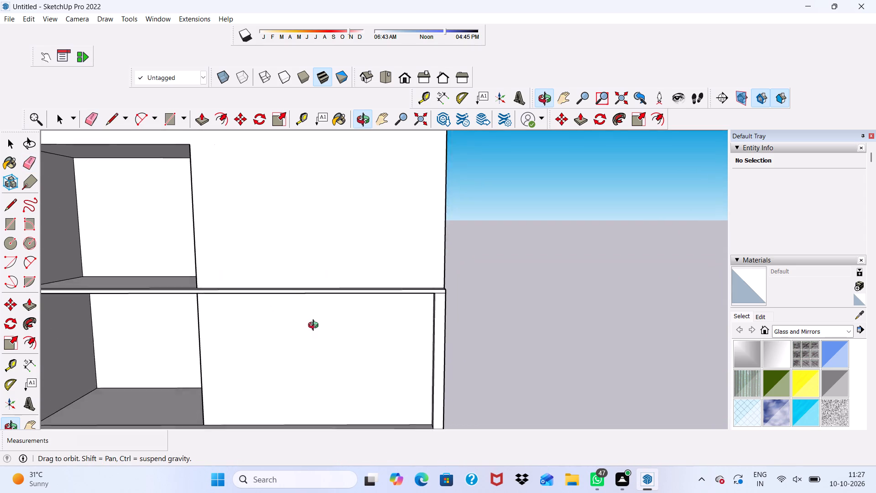
{"action": "middle_click_drag", "start_coordinate": [315, 326], "coordinate": [298, 319]}
{"action": "middle_click_drag", "start_coordinate": [298, 286], "coordinate": [324, 235]}
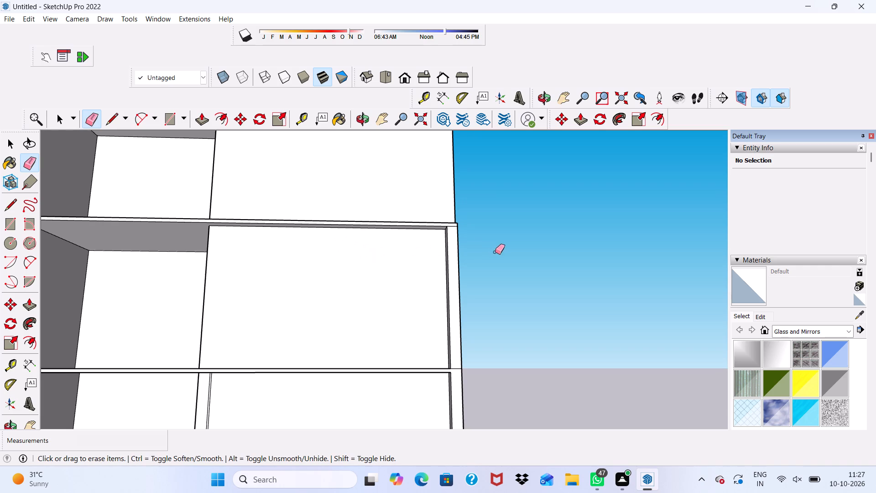
{"action": "scroll", "coordinate": [401, 237], "scroll_direction": "down", "scroll_amount": 5}
{"action": "scroll", "coordinate": [289, 367], "scroll_direction": "up", "scroll_amount": 6}
{"action": "scroll", "coordinate": [288, 362], "scroll_direction": "down", "scroll_amount": 1}
{"action": "middle_click_drag", "start_coordinate": [286, 362], "coordinate": [273, 361]}
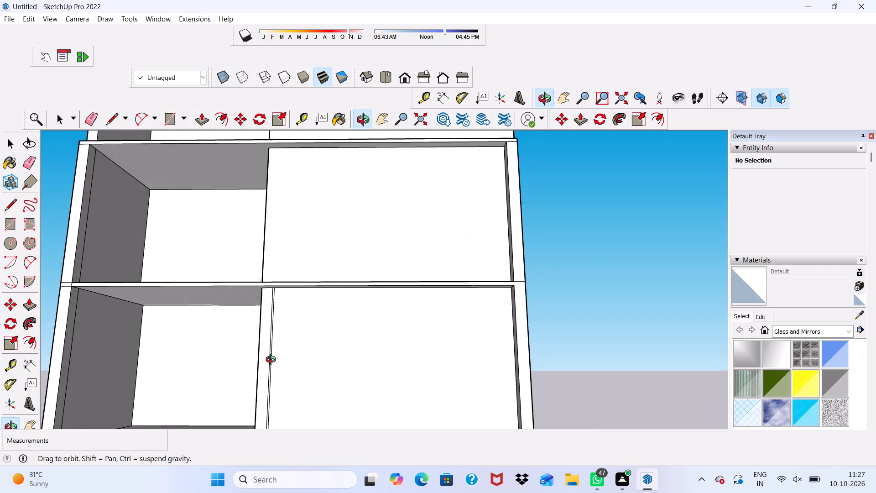
{"action": "middle_click_drag", "start_coordinate": [273, 361], "coordinate": [273, 360]}
{"action": "scroll", "coordinate": [272, 360], "scroll_direction": "up", "scroll_amount": 2}
{"action": "left_click_drag", "start_coordinate": [272, 346], "coordinate": [266, 356]}
Push/Pull the fourth storey's right-hand front face outward 9" to sit flush with the front edge of its frame.
{"action": "scroll", "coordinate": [264, 353], "scroll_direction": "down", "scroll_amount": 4}
{"action": "middle_click_drag", "start_coordinate": [326, 324], "coordinate": [358, 261]}
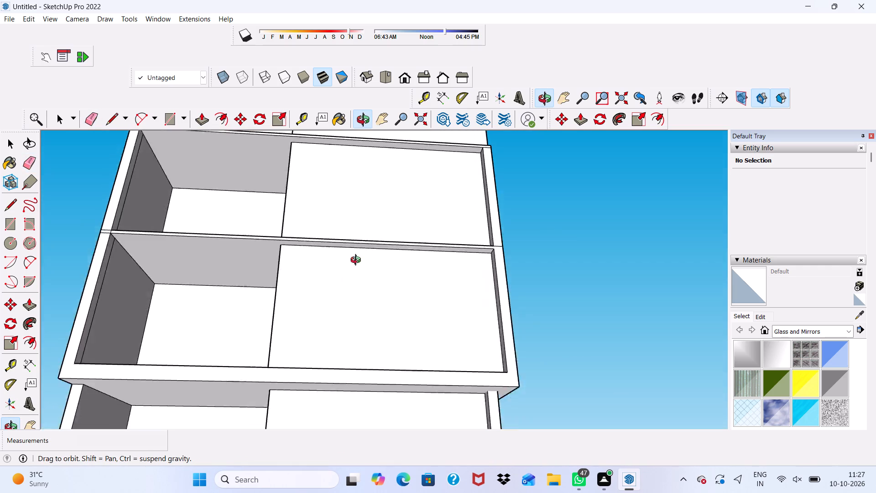
{"action": "middle_click_drag", "start_coordinate": [358, 261], "coordinate": [279, 416]}
{"action": "scroll", "coordinate": [381, 262], "scroll_direction": "down", "scroll_amount": 1}
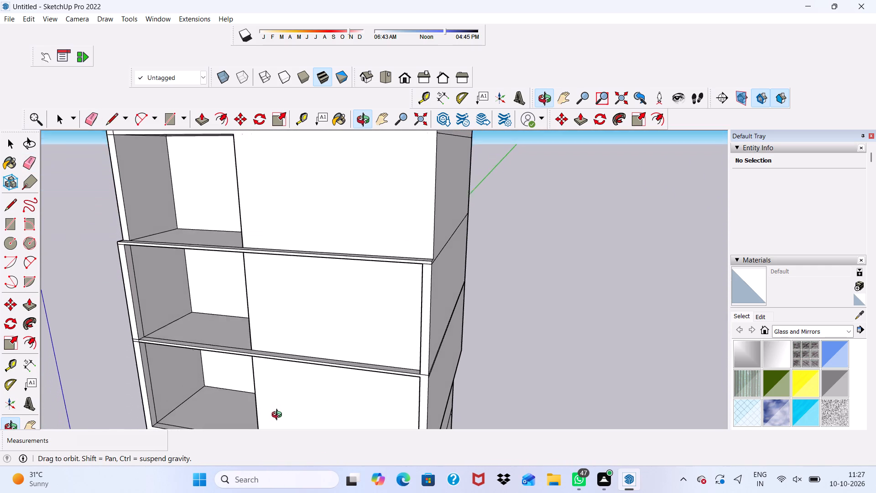
{"action": "middle_click_drag", "start_coordinate": [279, 416], "coordinate": [278, 417]}
{"action": "key", "text": "space"}
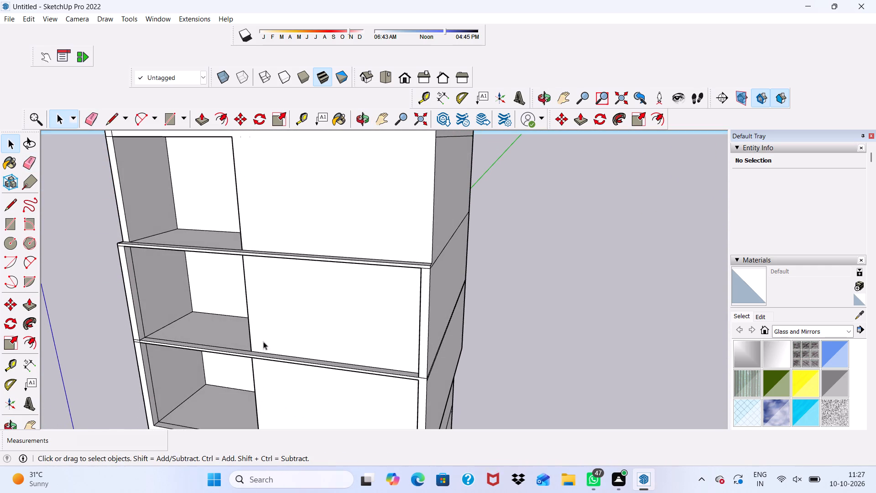
{"action": "left_click", "coordinate": [266, 312]}
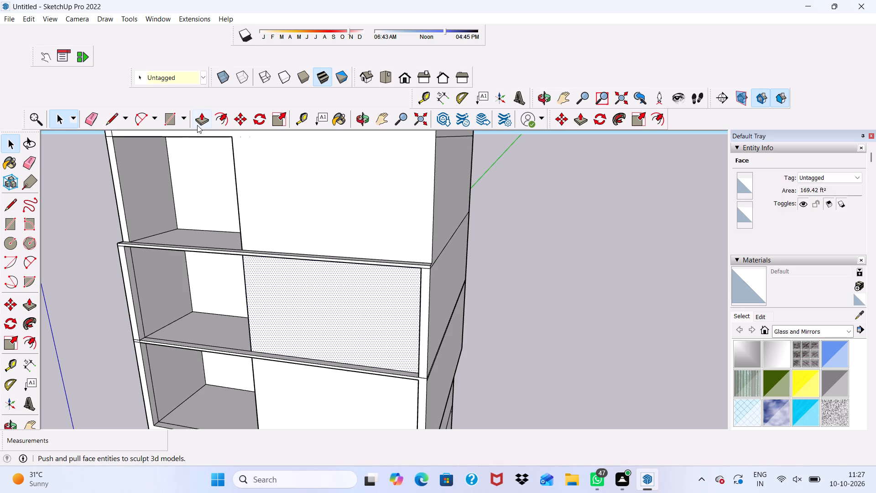
{"action": "left_click", "coordinate": [197, 125]}
{"action": "left_click", "coordinate": [279, 285]}
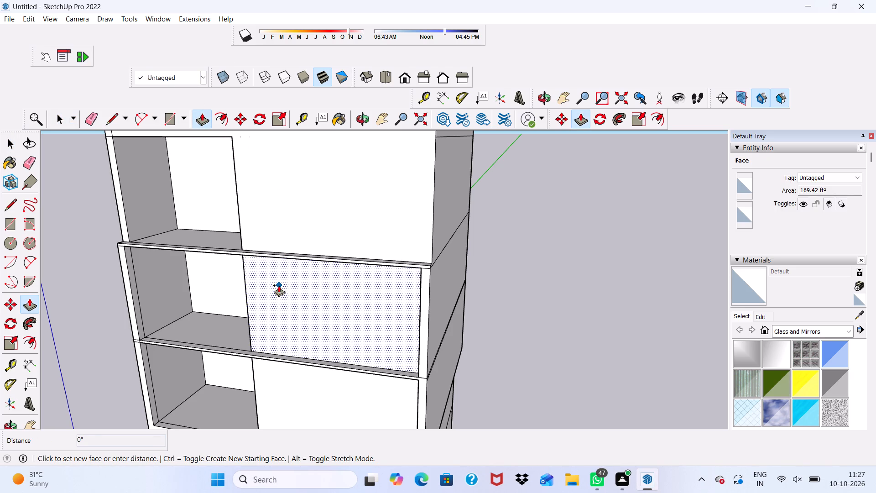
{"action": "scroll", "coordinate": [426, 383], "scroll_direction": "up", "scroll_amount": 1}
{"action": "left_click", "coordinate": [426, 383]}
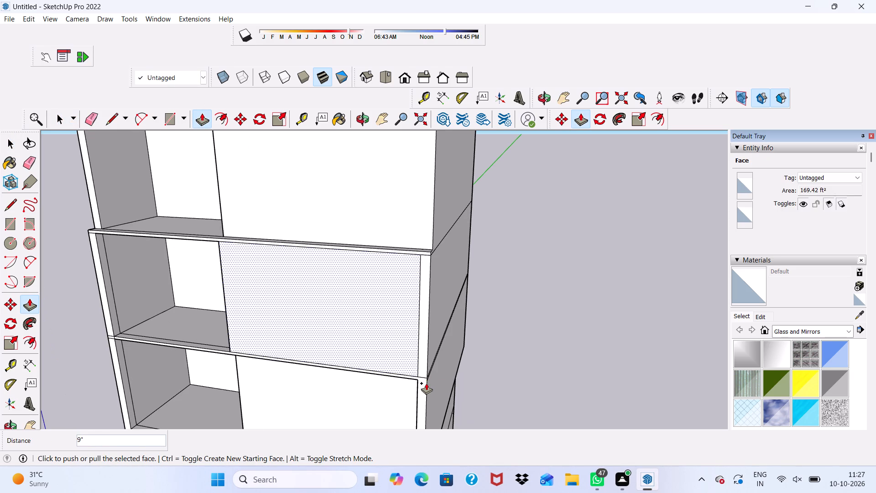
Push/Pull the top storey's right-hand front face outward 9" to match the fourth storey's front face.
{"action": "key", "text": "b"}
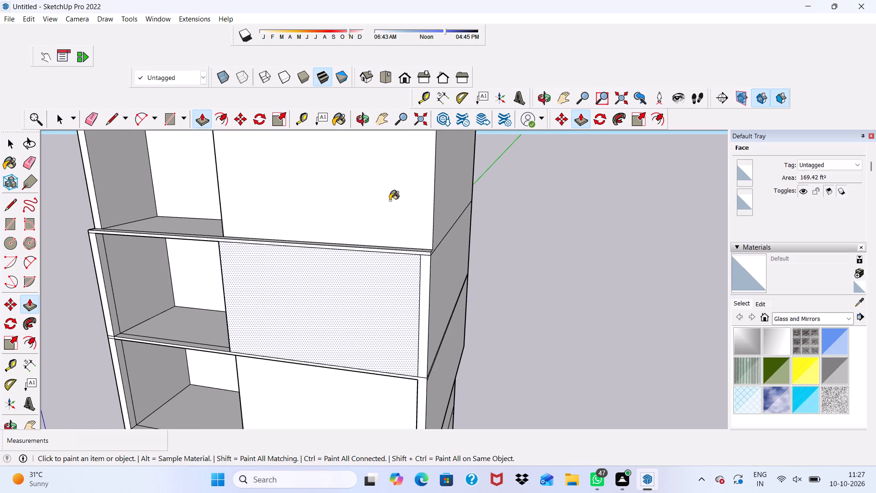
{"action": "key", "text": "space"}
{"action": "left_click", "coordinate": [391, 197]}
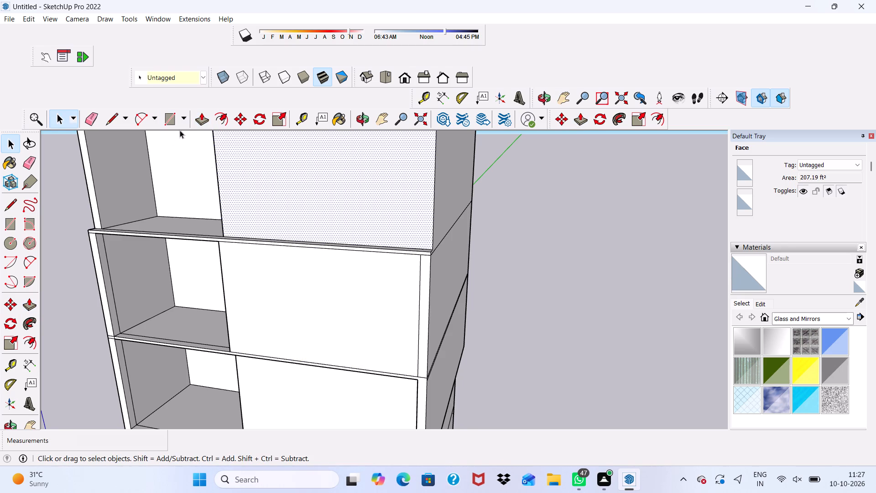
{"action": "left_click", "coordinate": [202, 115]}
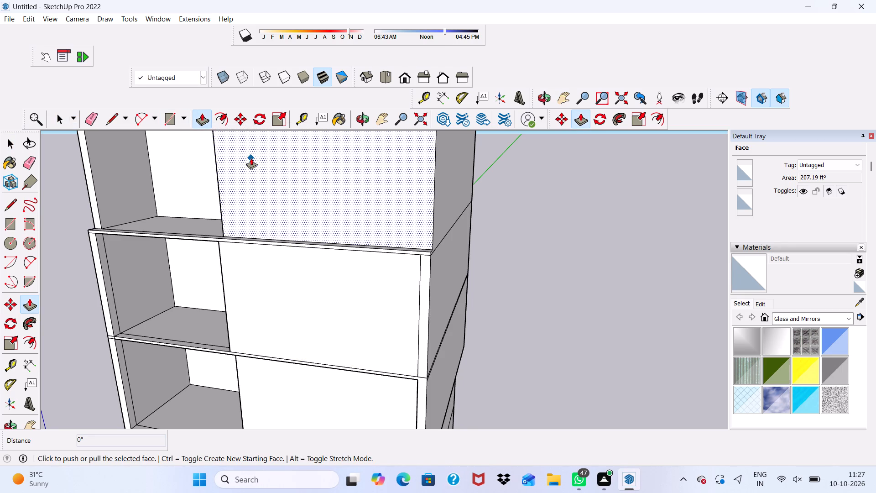
{"action": "left_click", "coordinate": [250, 163]}
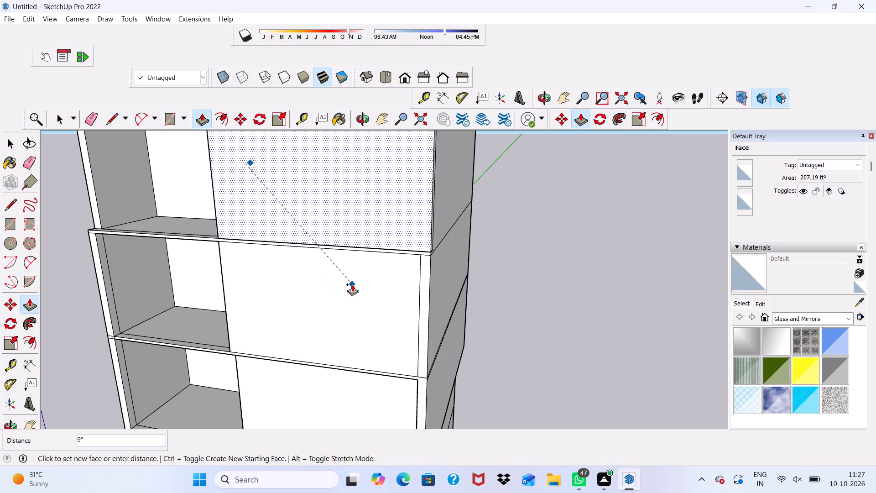
{"action": "left_click", "coordinate": [352, 284]}
{"action": "scroll", "coordinate": [285, 270], "scroll_direction": "down", "scroll_amount": 9}
{"action": "middle_click_drag", "start_coordinate": [283, 302], "coordinate": [384, 279]}
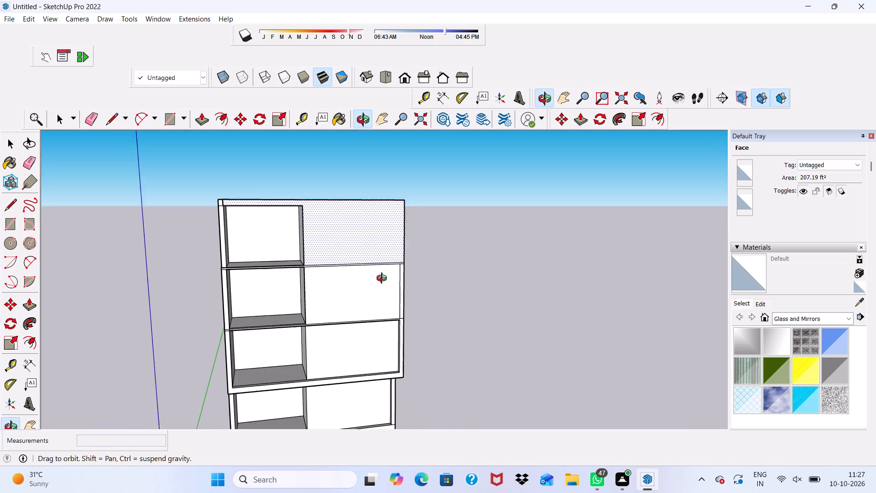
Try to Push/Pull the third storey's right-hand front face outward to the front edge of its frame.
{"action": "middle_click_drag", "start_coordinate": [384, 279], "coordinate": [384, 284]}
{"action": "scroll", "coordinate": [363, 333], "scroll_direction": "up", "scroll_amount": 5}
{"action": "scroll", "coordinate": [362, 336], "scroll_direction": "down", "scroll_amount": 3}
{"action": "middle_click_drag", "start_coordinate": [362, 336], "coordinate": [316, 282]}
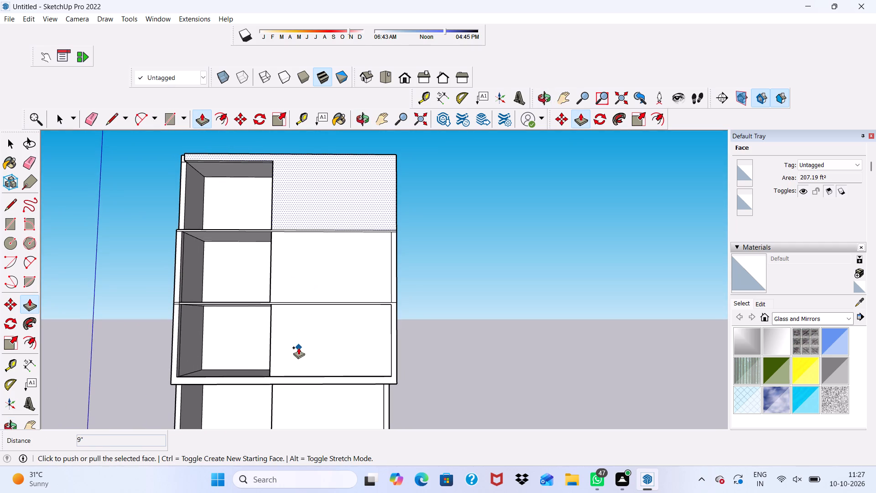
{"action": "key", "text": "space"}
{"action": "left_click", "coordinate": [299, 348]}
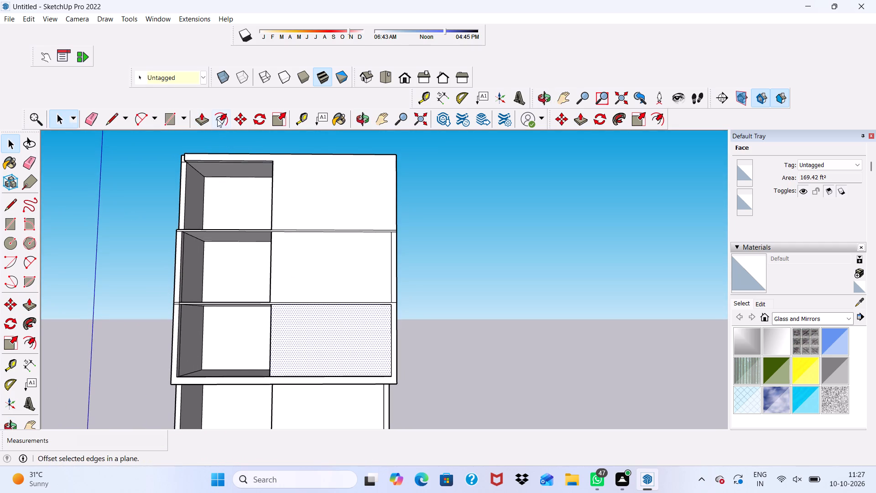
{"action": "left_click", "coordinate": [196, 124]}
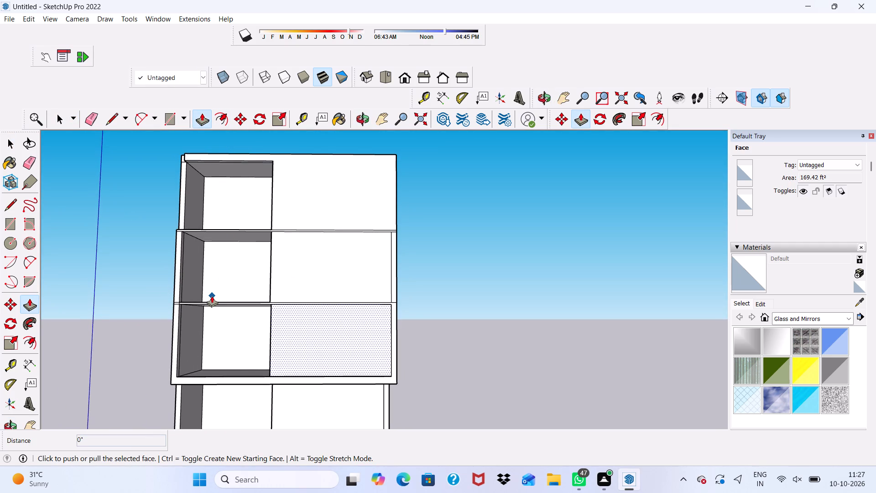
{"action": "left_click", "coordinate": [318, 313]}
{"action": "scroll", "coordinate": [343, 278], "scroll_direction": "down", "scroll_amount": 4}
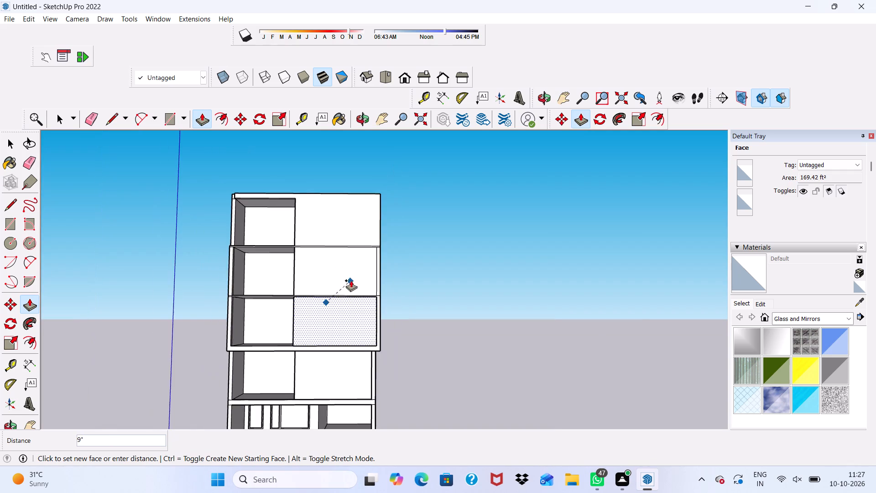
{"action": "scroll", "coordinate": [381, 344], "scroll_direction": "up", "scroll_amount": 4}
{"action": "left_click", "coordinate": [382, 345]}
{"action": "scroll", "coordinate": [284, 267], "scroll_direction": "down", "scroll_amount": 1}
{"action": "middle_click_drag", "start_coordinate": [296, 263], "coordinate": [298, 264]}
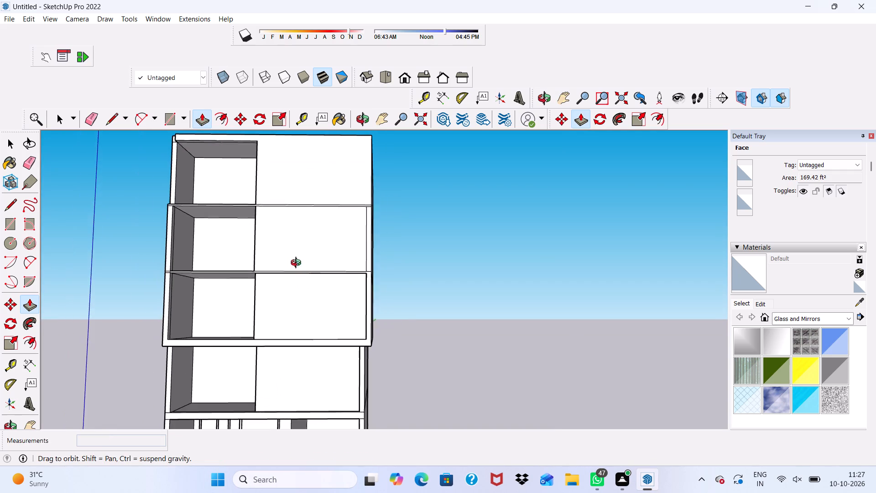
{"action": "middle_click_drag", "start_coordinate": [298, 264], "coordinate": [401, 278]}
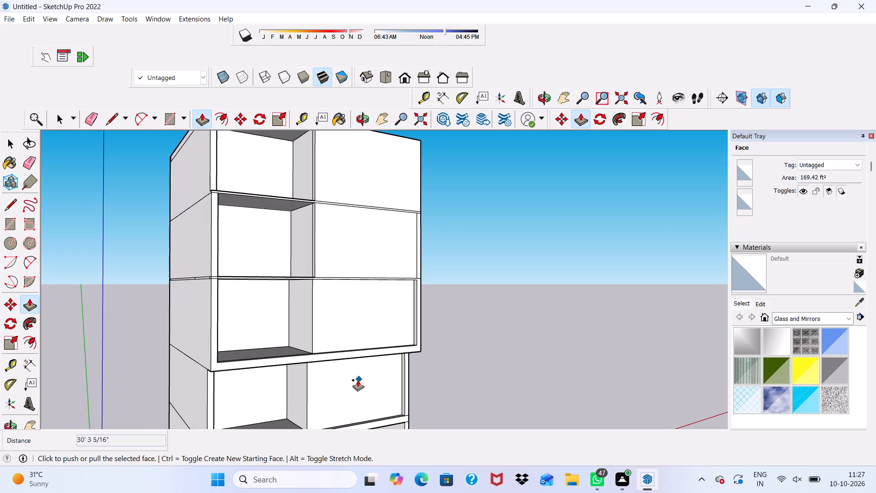
Push/Pull the second storey's right-hand front face outward 9" to sit flush with the front edge of its frame.
{"action": "key", "text": "space"}
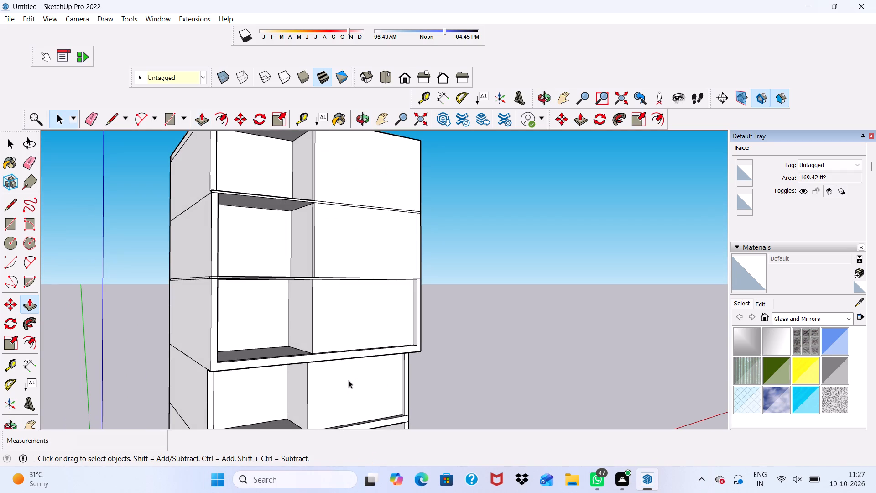
{"action": "left_click", "coordinate": [347, 382]}
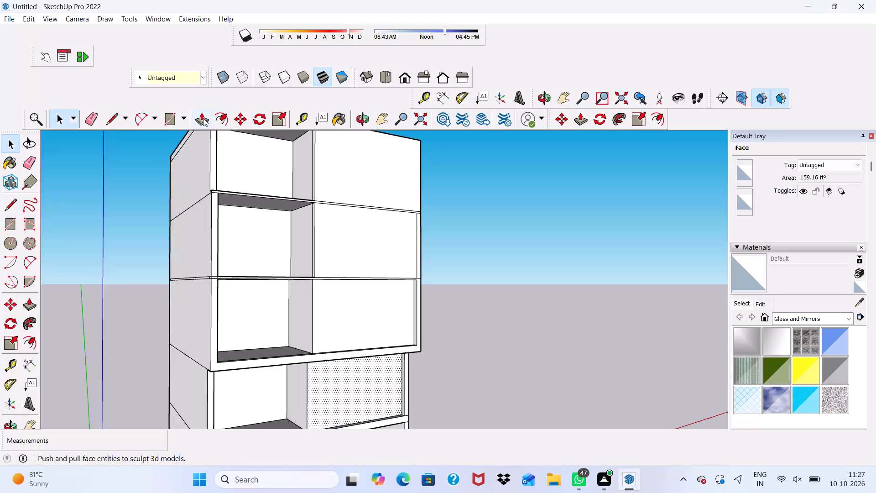
{"action": "left_click", "coordinate": [203, 118]}
{"action": "left_click", "coordinate": [345, 373]}
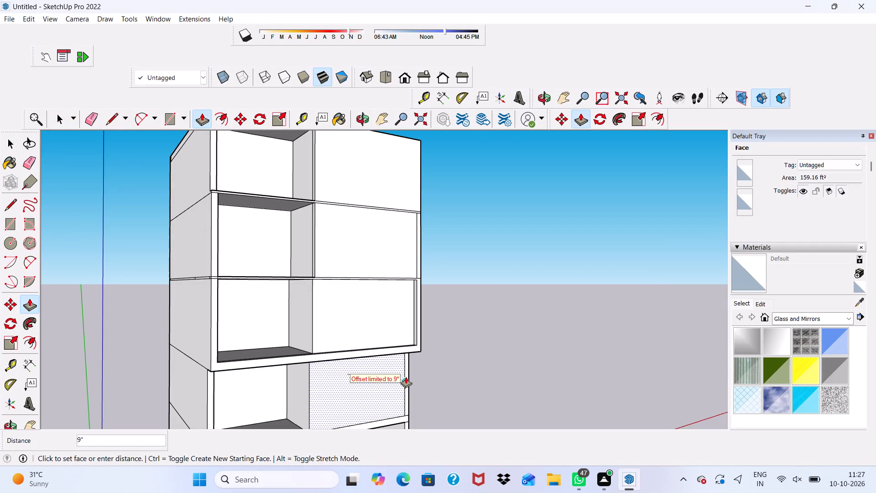
{"action": "left_click", "coordinate": [413, 372]}
Push/Pull the third storey's right-hand front face outward 9" to sit flush with the front edge of its frame.
{"action": "scroll", "coordinate": [329, 356], "scroll_direction": "down", "scroll_amount": 3}
{"action": "middle_click_drag", "start_coordinate": [327, 360], "coordinate": [197, 308]}
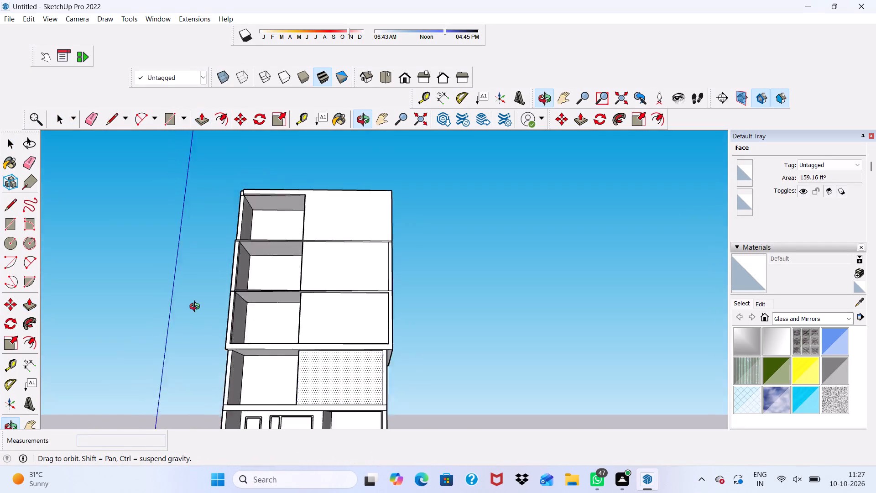
{"action": "middle_click_drag", "start_coordinate": [197, 308], "coordinate": [258, 388]}
{"action": "scroll", "coordinate": [338, 369], "scroll_direction": "up", "scroll_amount": 7}
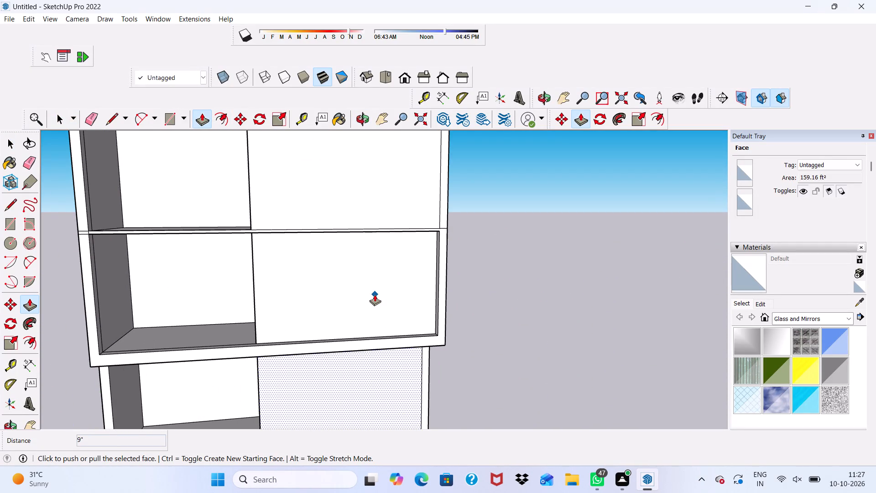
{"action": "scroll", "coordinate": [387, 302], "scroll_direction": "down", "scroll_amount": 3}
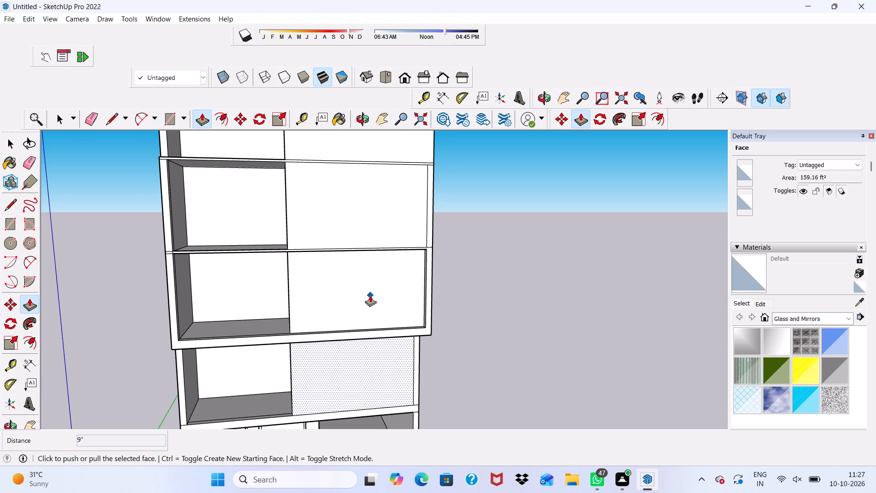
{"action": "key", "text": "space"}
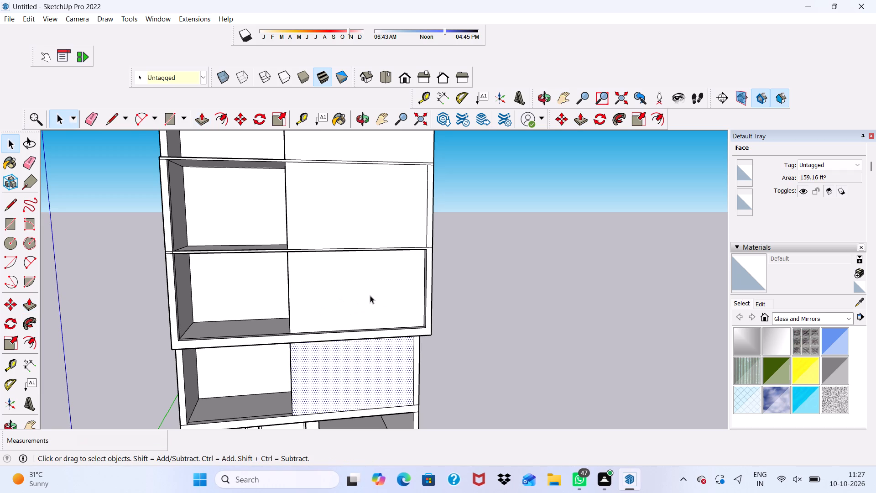
{"action": "double_click", "coordinate": [367, 293]}
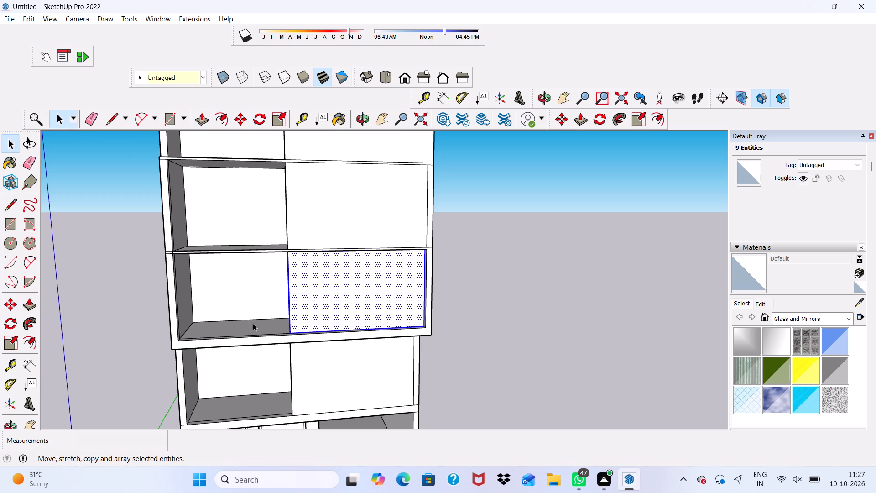
{"action": "left_click_drag", "start_coordinate": [198, 121], "coordinate": [199, 128]}
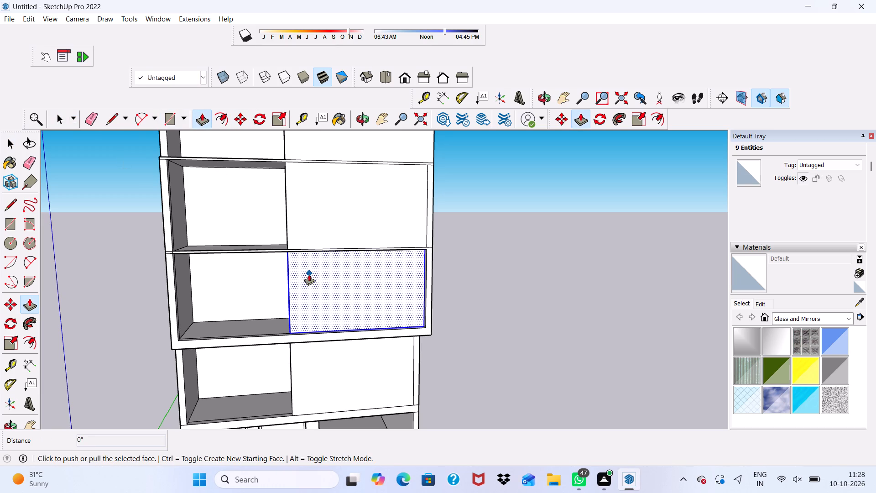
{"action": "left_click", "coordinate": [313, 277]}
{"action": "left_click", "coordinate": [437, 271]}
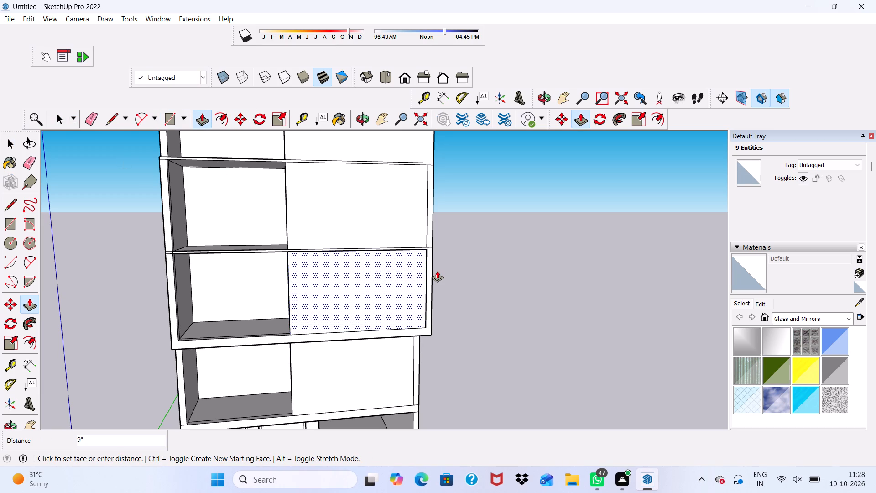
Erase the vertical outer line and the bottom line, including its leftover stub, from the third storey's right-hand front face.
{"action": "scroll", "coordinate": [407, 306], "scroll_direction": "down", "scroll_amount": 4}
{"action": "middle_click_drag", "start_coordinate": [397, 321], "coordinate": [300, 349]}
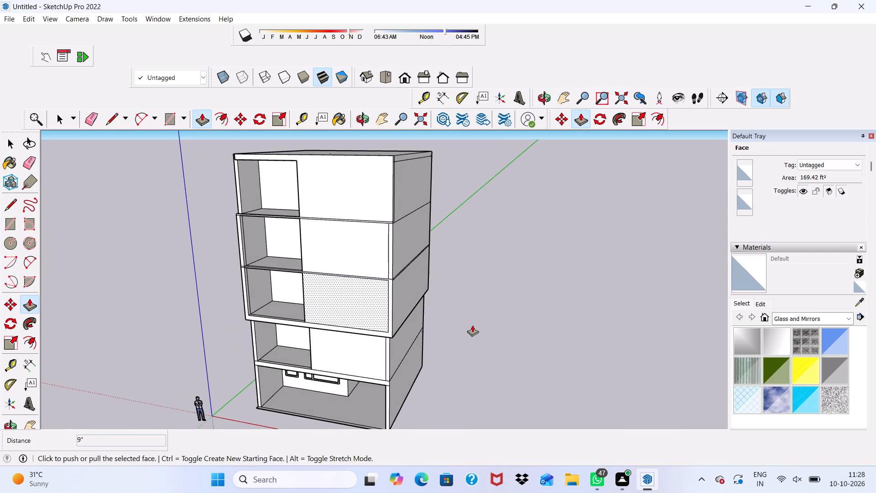
{"action": "key", "text": "space"}
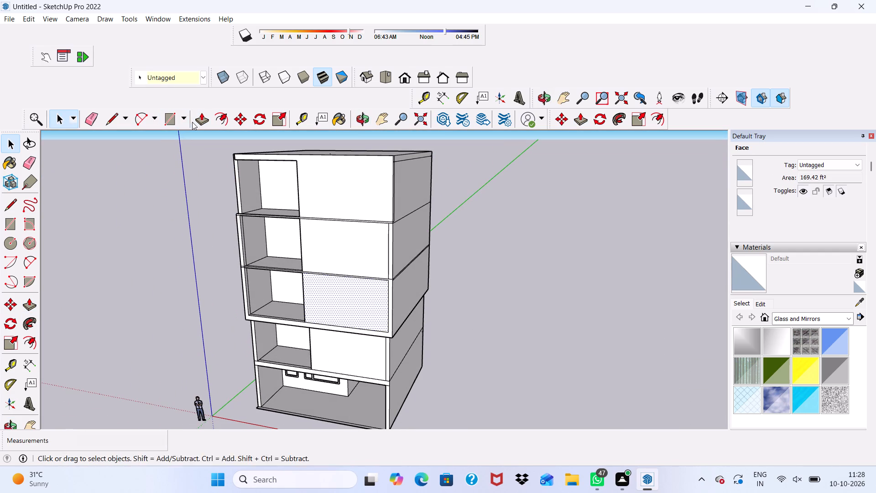
{"action": "left_click", "coordinate": [86, 121]}
{"action": "scroll", "coordinate": [355, 314], "scroll_direction": "up", "scroll_amount": 5}
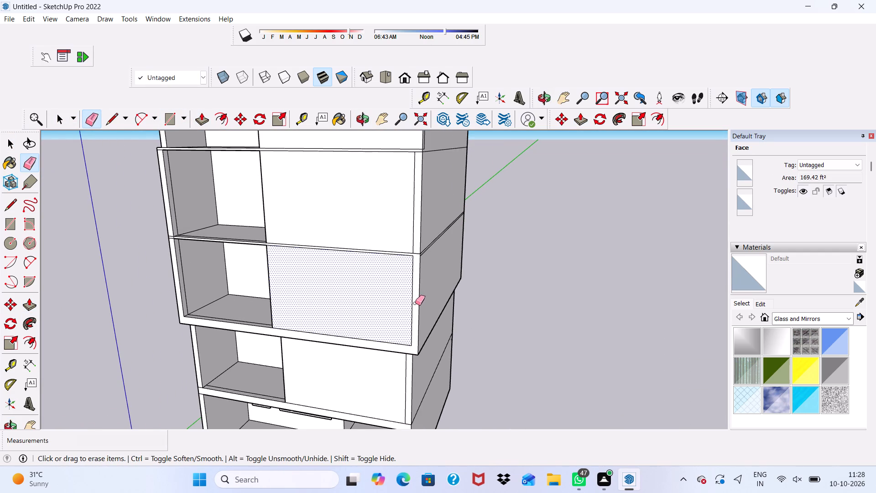
{"action": "left_click", "coordinate": [411, 309]}
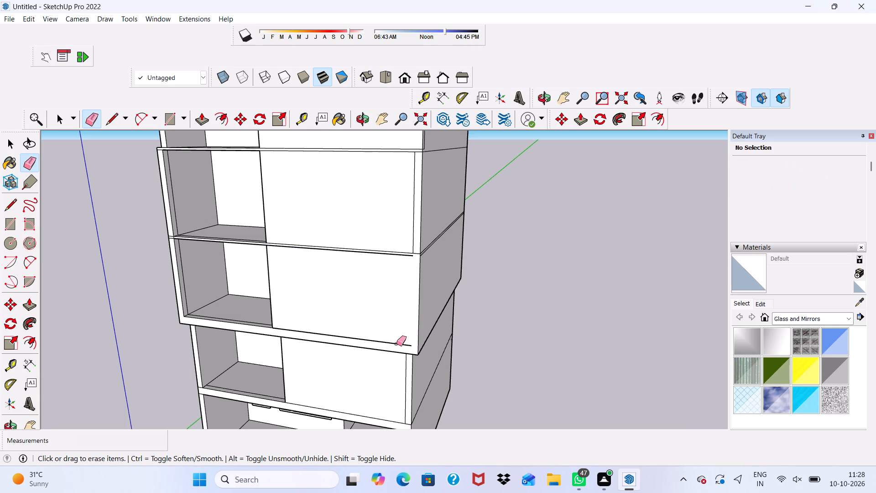
{"action": "double_click", "coordinate": [396, 343]}
{"action": "scroll", "coordinate": [277, 335], "scroll_direction": "up", "scroll_amount": 9}
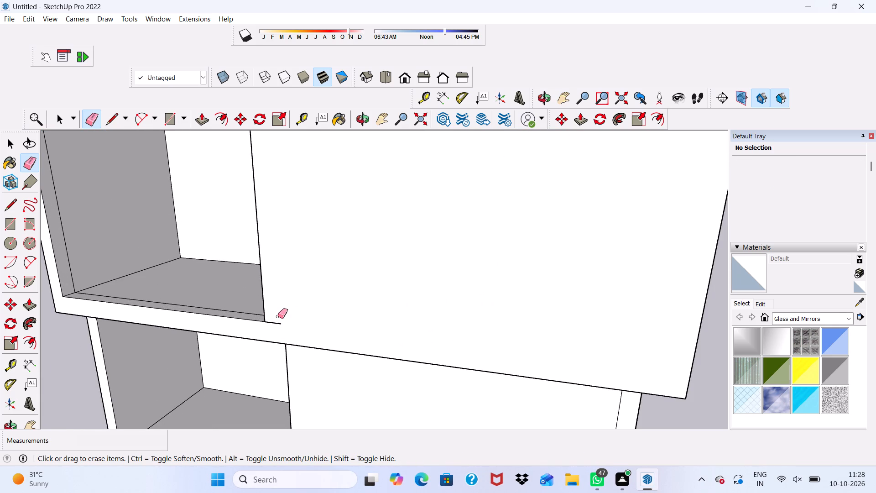
{"action": "left_click_drag", "start_coordinate": [278, 321], "coordinate": [277, 327]}
{"action": "left_click", "coordinate": [277, 327]}
{"action": "scroll", "coordinate": [273, 319], "scroll_direction": "down", "scroll_amount": 10}
Examine the right-hand front faces of the second to fifth storeys from several angles for remaining edge lines.
{"action": "middle_click_drag", "start_coordinate": [307, 340], "coordinate": [334, 283]}
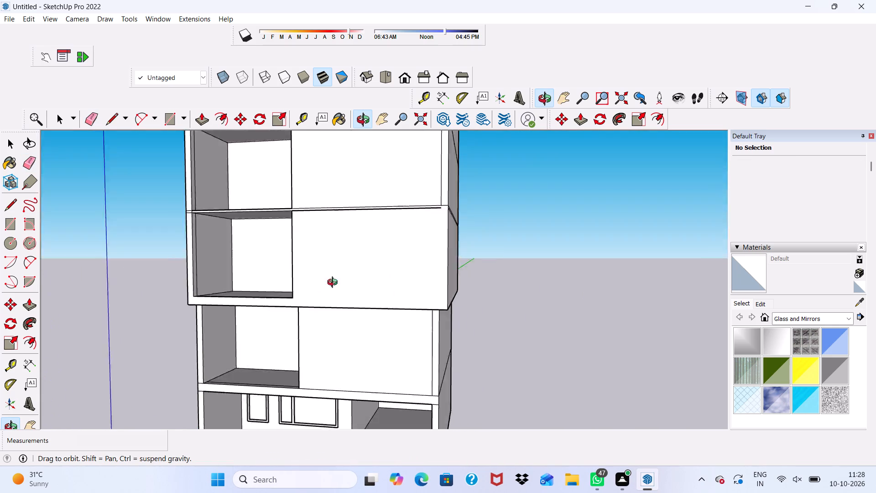
{"action": "middle_click_drag", "start_coordinate": [334, 283], "coordinate": [448, 239]}
{"action": "scroll", "coordinate": [446, 309], "scroll_direction": "up", "scroll_amount": 4}
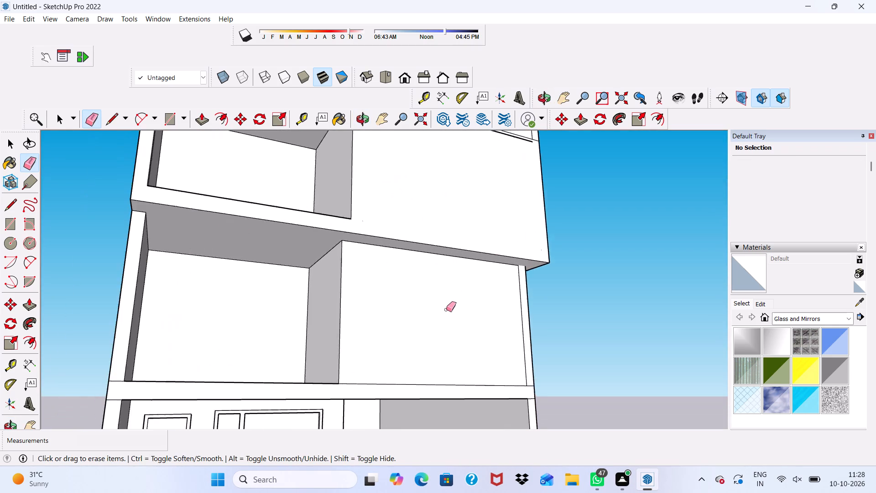
{"action": "scroll", "coordinate": [446, 310], "scroll_direction": "down", "scroll_amount": 4}
{"action": "middle_click_drag", "start_coordinate": [452, 324], "coordinate": [491, 363]}
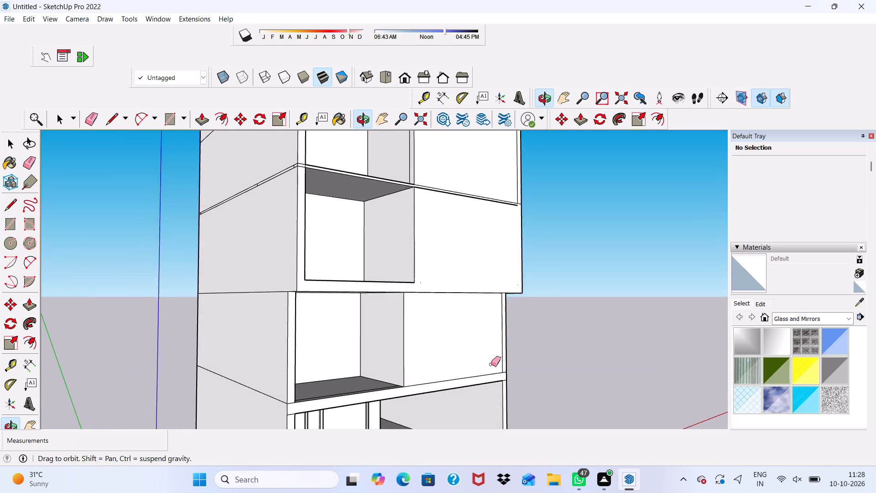
{"action": "scroll", "coordinate": [437, 304], "scroll_direction": "down", "scroll_amount": 11}
{"action": "middle_click_drag", "start_coordinate": [417, 360], "coordinate": [266, 325]}
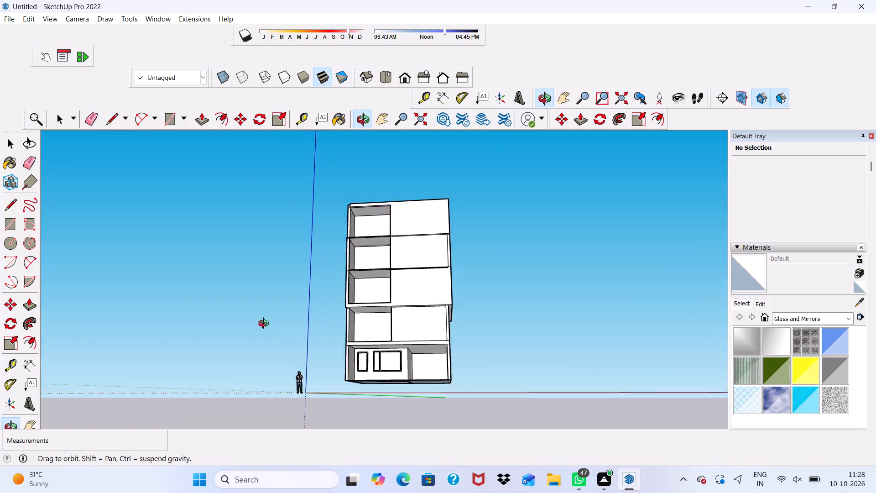
{"action": "middle_click_drag", "start_coordinate": [266, 325], "coordinate": [340, 363]}
{"action": "scroll", "coordinate": [469, 260], "scroll_direction": "up", "scroll_amount": 4}
{"action": "scroll", "coordinate": [386, 278], "scroll_direction": "up", "scroll_amount": 5}
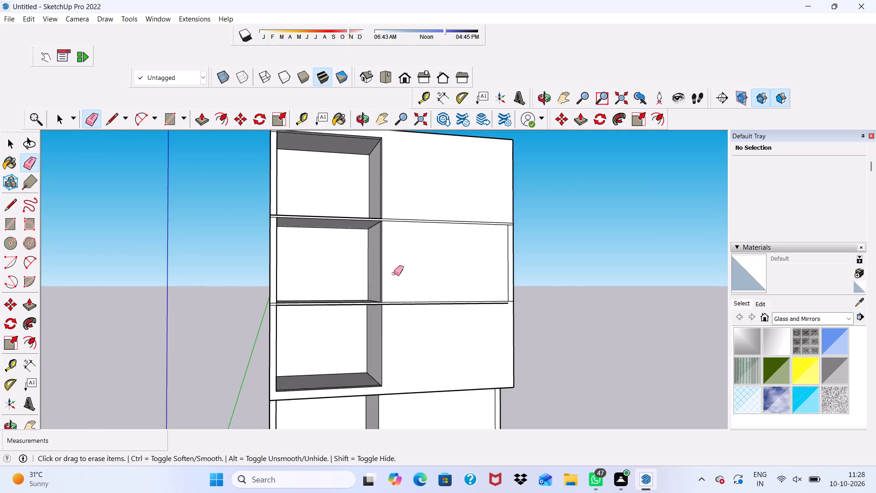
{"action": "scroll", "coordinate": [394, 273], "scroll_direction": "up", "scroll_amount": 4}
{"action": "scroll", "coordinate": [394, 272], "scroll_direction": "down", "scroll_amount": 4}
{"action": "scroll", "coordinate": [376, 257], "scroll_direction": "up", "scroll_amount": 16}
{"action": "scroll", "coordinate": [407, 200], "scroll_direction": "down", "scroll_amount": 2}
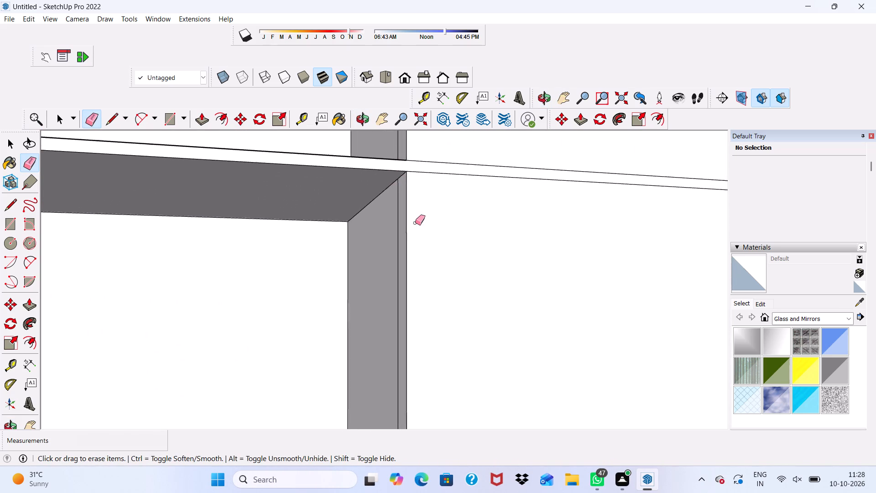
{"action": "scroll", "coordinate": [415, 223], "scroll_direction": "down", "scroll_amount": 13}
{"action": "middle_click_drag", "start_coordinate": [456, 235], "coordinate": [489, 131]}
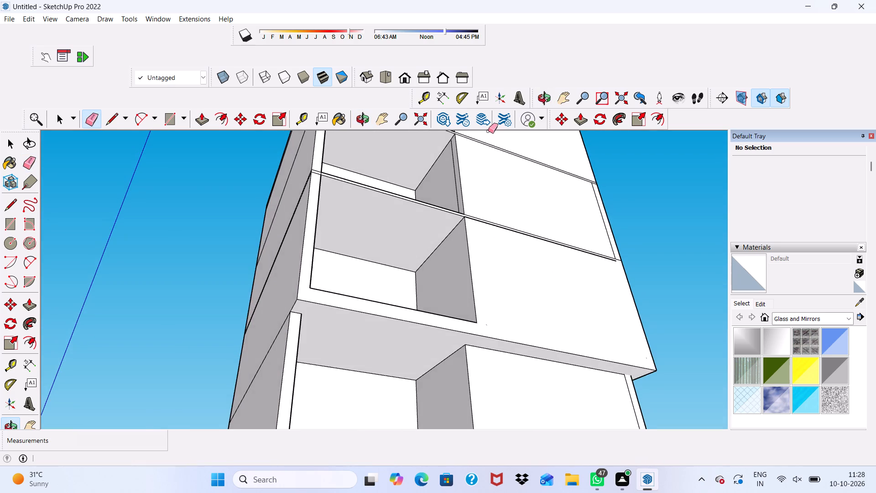
{"action": "scroll", "coordinate": [487, 131], "scroll_direction": "up", "scroll_amount": 1}
{"action": "scroll", "coordinate": [486, 176], "scroll_direction": "down", "scroll_amount": 6}
{"action": "middle_click_drag", "start_coordinate": [469, 249], "coordinate": [355, 336]}
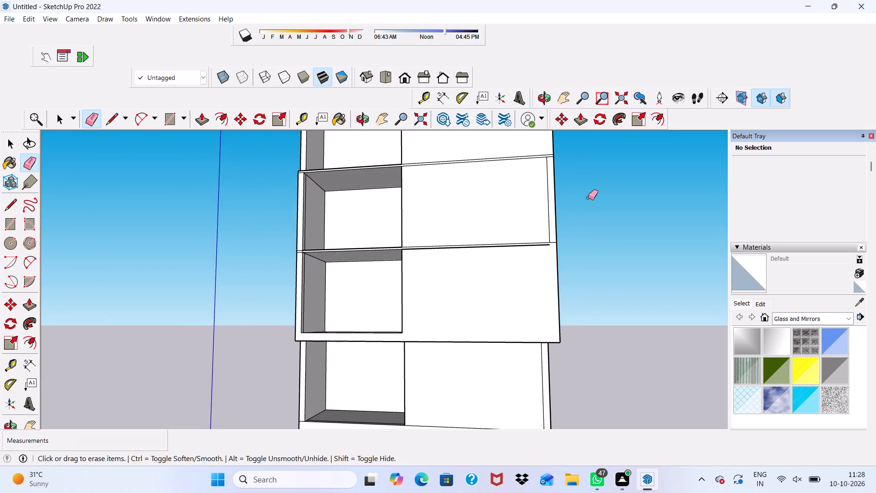
Erase the vertical line near the outer edge of the fourth storey's right-hand front face.
{"action": "scroll", "coordinate": [562, 158], "scroll_direction": "up", "scroll_amount": 4}
{"action": "left_click_drag", "start_coordinate": [540, 210], "coordinate": [538, 241]}
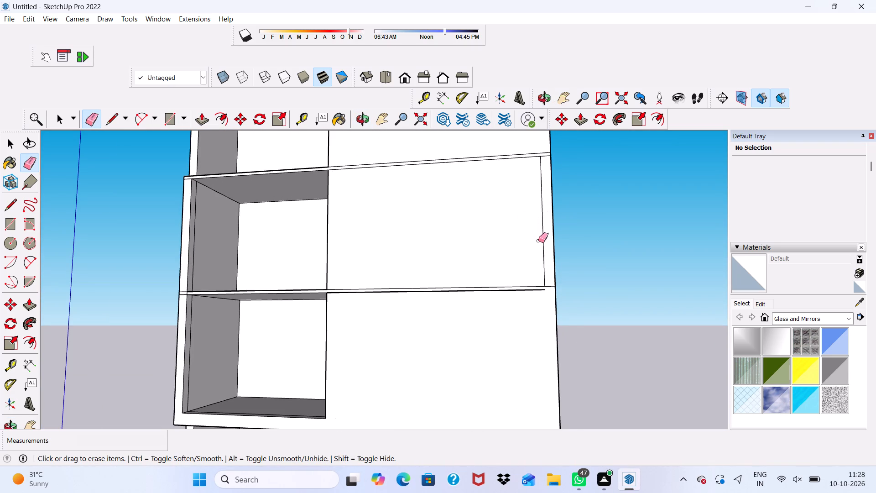
{"action": "left_click_drag", "start_coordinate": [538, 241], "coordinate": [543, 262]}
{"action": "left_click_drag", "start_coordinate": [543, 262], "coordinate": [545, 270]}
Erase the two horizontal lines between the third and fourth storeys' right-hand front faces, including the short stubs at both ends.
{"action": "left_click_drag", "start_coordinate": [544, 288], "coordinate": [540, 293]}
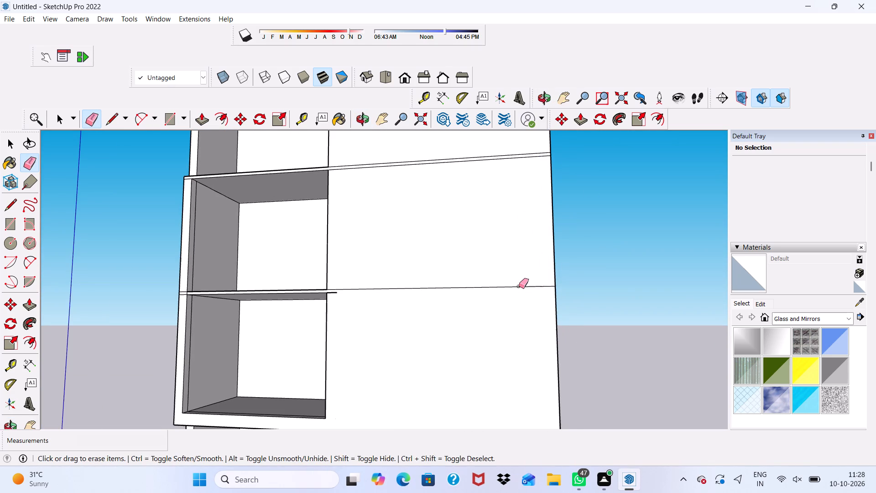
{"action": "left_click", "coordinate": [519, 286]}
{"action": "scroll", "coordinate": [335, 282], "scroll_direction": "up", "scroll_amount": 5}
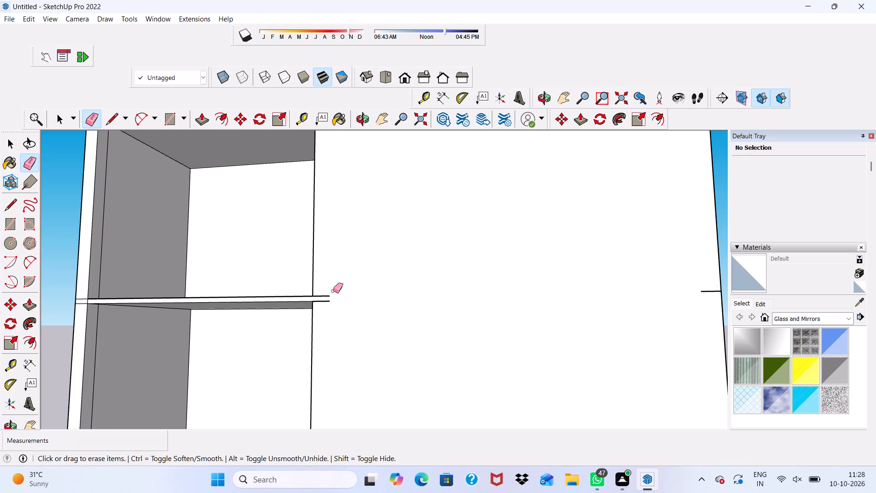
{"action": "left_click_drag", "start_coordinate": [321, 296], "coordinate": [324, 308]}
{"action": "scroll", "coordinate": [334, 294], "scroll_direction": "down", "scroll_amount": 7}
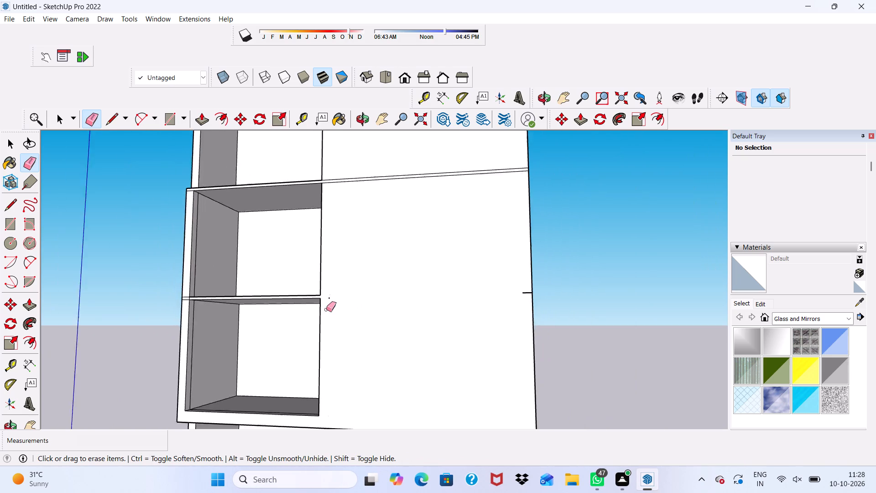
{"action": "scroll", "coordinate": [326, 309], "scroll_direction": "down", "scroll_amount": 3}
{"action": "scroll", "coordinate": [479, 305], "scroll_direction": "up", "scroll_amount": 8}
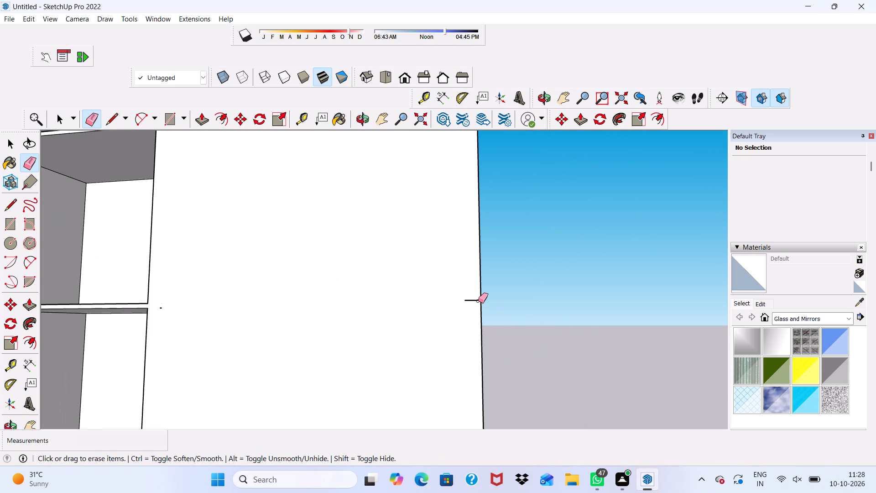
{"action": "left_click_drag", "start_coordinate": [474, 295], "coordinate": [475, 308]}
{"action": "scroll", "coordinate": [426, 304], "scroll_direction": "down", "scroll_amount": 3}
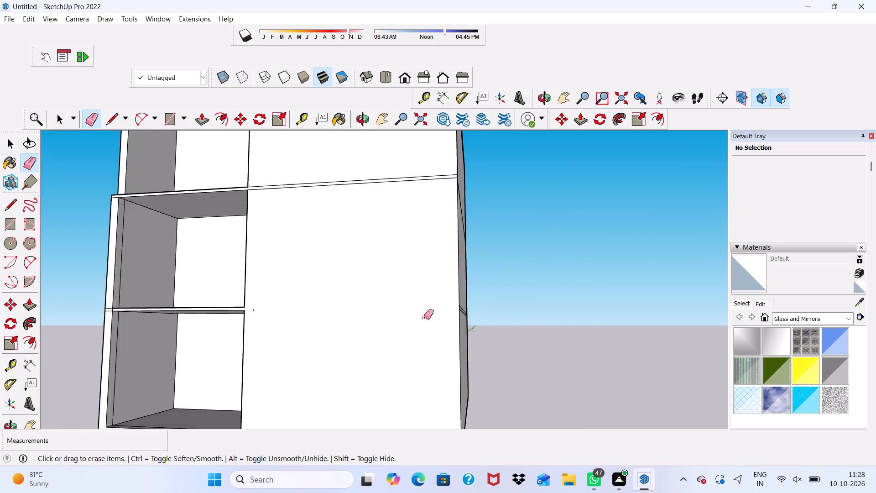
Erase the two horizontal lines between the fourth and fifth storeys' right-hand front faces.
{"action": "scroll", "coordinate": [424, 317], "scroll_direction": "down", "scroll_amount": 9}
{"action": "left_click_drag", "start_coordinate": [391, 236], "coordinate": [397, 296]}
{"action": "scroll", "coordinate": [430, 265], "scroll_direction": "up", "scroll_amount": 4}
{"action": "left_click_drag", "start_coordinate": [434, 233], "coordinate": [441, 277]}
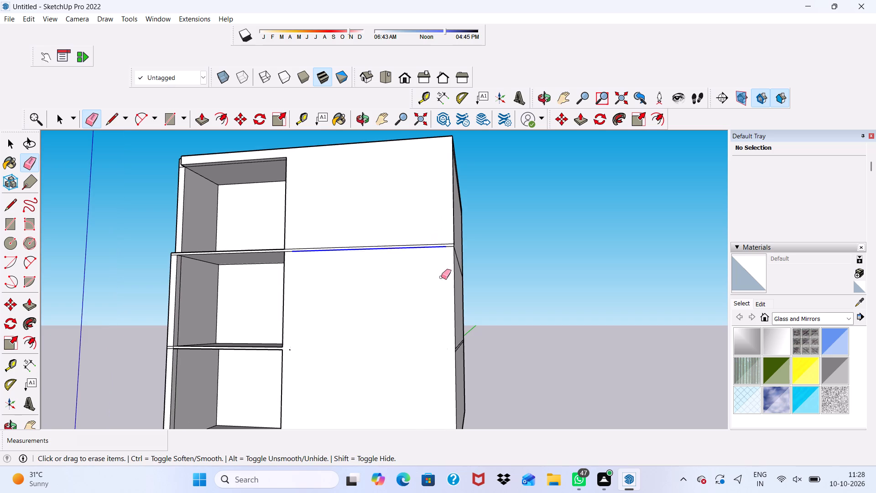
{"action": "left_click_drag", "start_coordinate": [441, 277], "coordinate": [441, 278]}
{"action": "left_click_drag", "start_coordinate": [441, 235], "coordinate": [453, 273]}
{"action": "scroll", "coordinate": [455, 239], "scroll_direction": "up", "scroll_amount": 2}
{"action": "scroll", "coordinate": [318, 230], "scroll_direction": "up", "scroll_amount": 3}
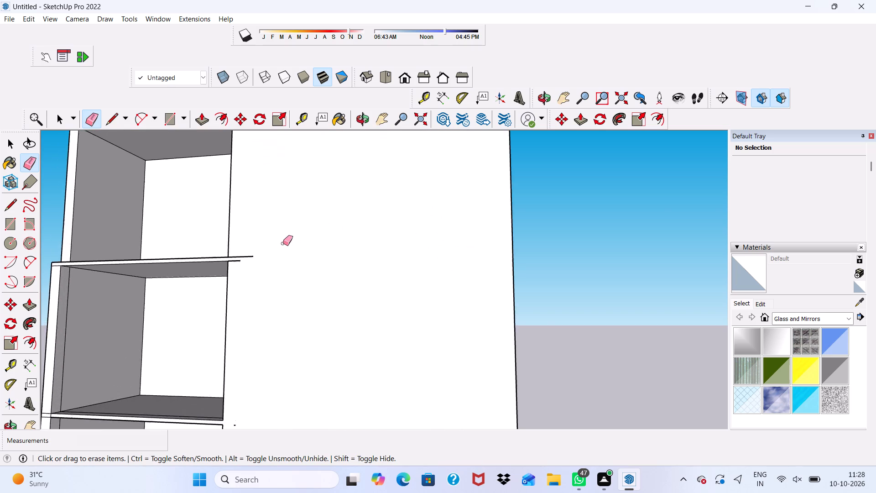
Erase the short line stubs beside the partition where the fourth and fifth storeys' right-hand faces meet.
{"action": "scroll", "coordinate": [283, 243], "scroll_direction": "up", "scroll_amount": 5}
{"action": "left_click_drag", "start_coordinate": [239, 259], "coordinate": [235, 277]}
{"action": "left_click_drag", "start_coordinate": [224, 266], "coordinate": [219, 276]}
{"action": "left_click", "coordinate": [219, 276]}
{"action": "left_click_drag", "start_coordinate": [218, 262], "coordinate": [221, 274]}
{"action": "left_click", "coordinate": [221, 274]}
{"action": "scroll", "coordinate": [221, 268], "scroll_direction": "down", "scroll_amount": 10}
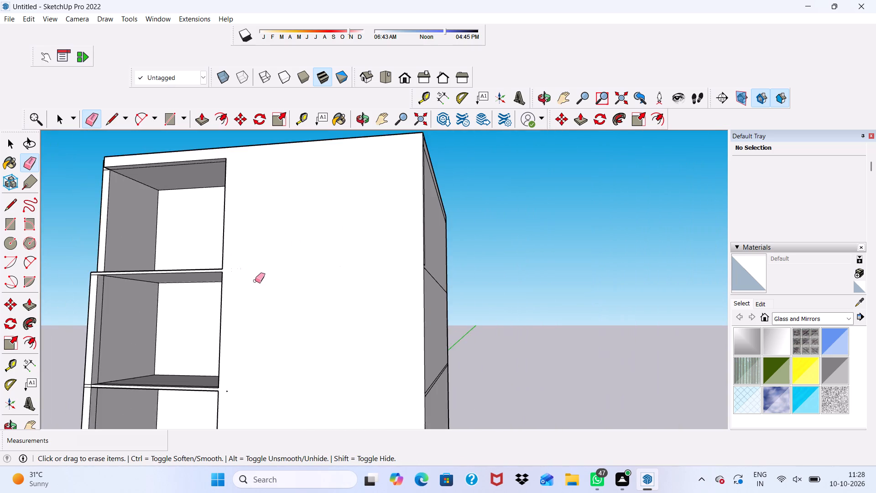
{"action": "scroll", "coordinate": [264, 272], "scroll_direction": "down", "scroll_amount": 5}
{"action": "scroll", "coordinate": [254, 285], "scroll_direction": "up", "scroll_amount": 1}
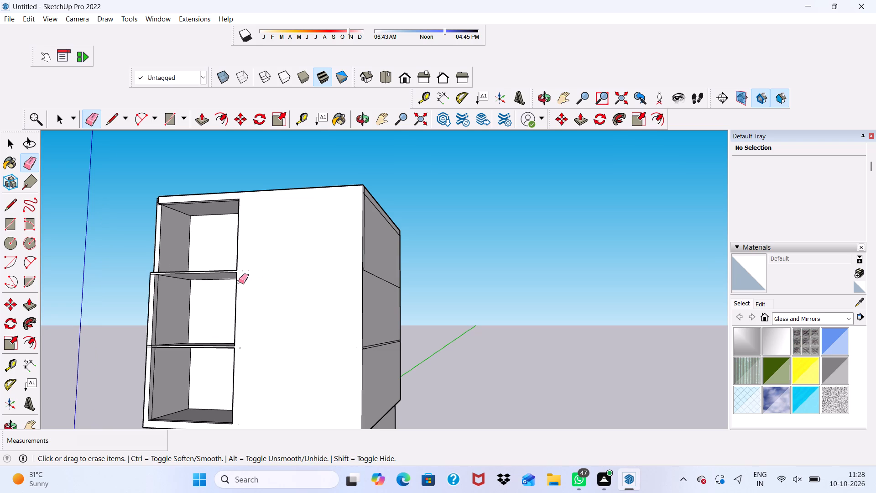
{"action": "key", "text": "space"}
{"action": "key", "text": "space"}
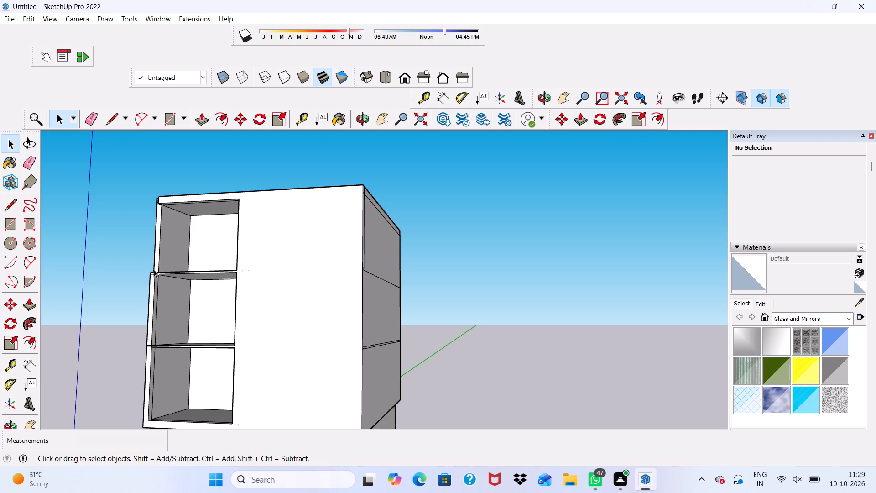
Push/Pull the second storey's large right-hand front face outward 1' 9 5/16", flush with the storeys above.
{"action": "scroll", "coordinate": [240, 211], "scroll_direction": "up", "scroll_amount": 1}
{"action": "scroll", "coordinate": [251, 174], "scroll_direction": "down", "scroll_amount": 6}
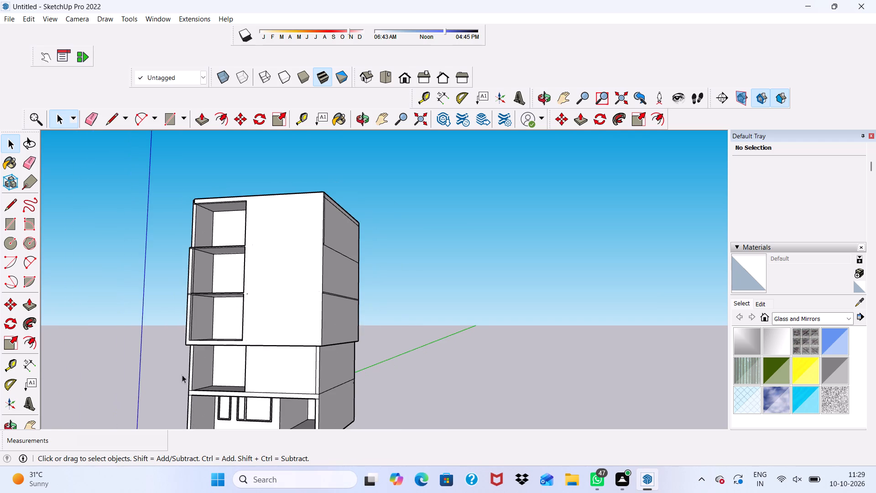
{"action": "scroll", "coordinate": [249, 369], "scroll_direction": "down", "scroll_amount": 1}
{"action": "scroll", "coordinate": [235, 321], "scroll_direction": "up", "scroll_amount": 5}
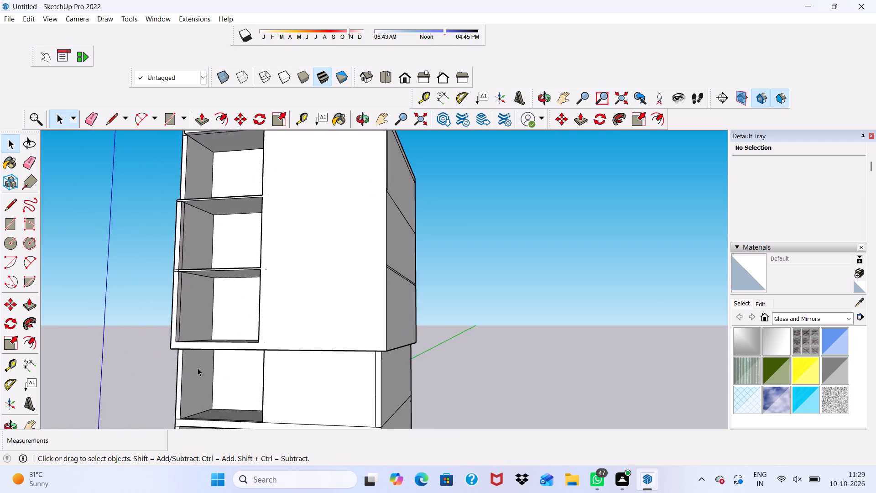
{"action": "middle_click_drag", "start_coordinate": [198, 368], "coordinate": [235, 277]}
{"action": "scroll", "coordinate": [302, 288], "scroll_direction": "up", "scroll_amount": 3}
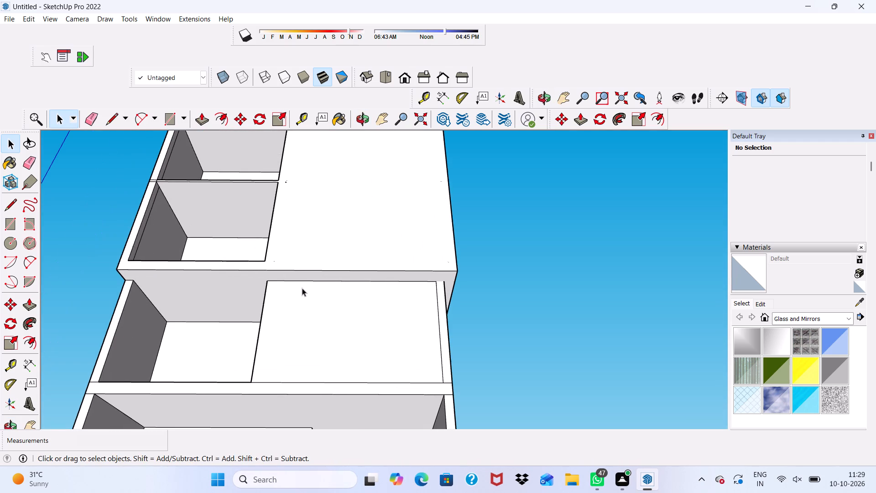
{"action": "left_click", "coordinate": [303, 296]}
{"action": "scroll", "coordinate": [299, 283], "scroll_direction": "down", "scroll_amount": 3}
{"action": "middle_click_drag", "start_coordinate": [308, 281], "coordinate": [313, 299]}
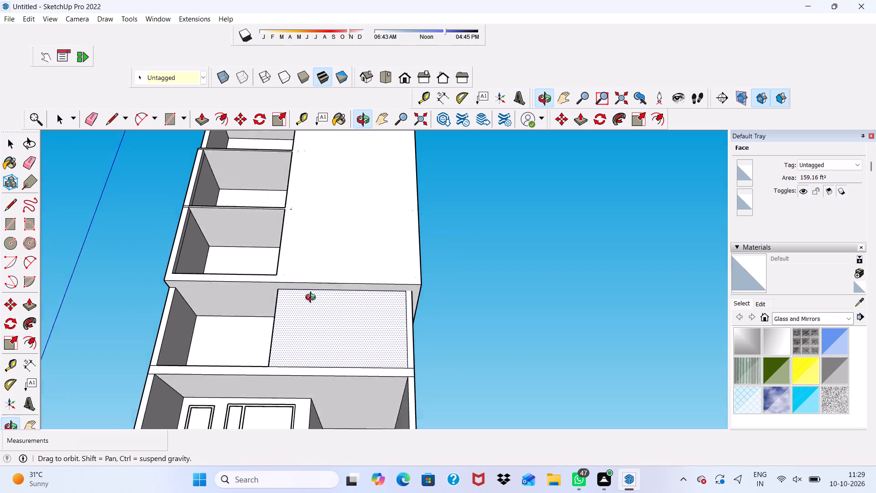
{"action": "middle_click_drag", "start_coordinate": [313, 299], "coordinate": [266, 312]}
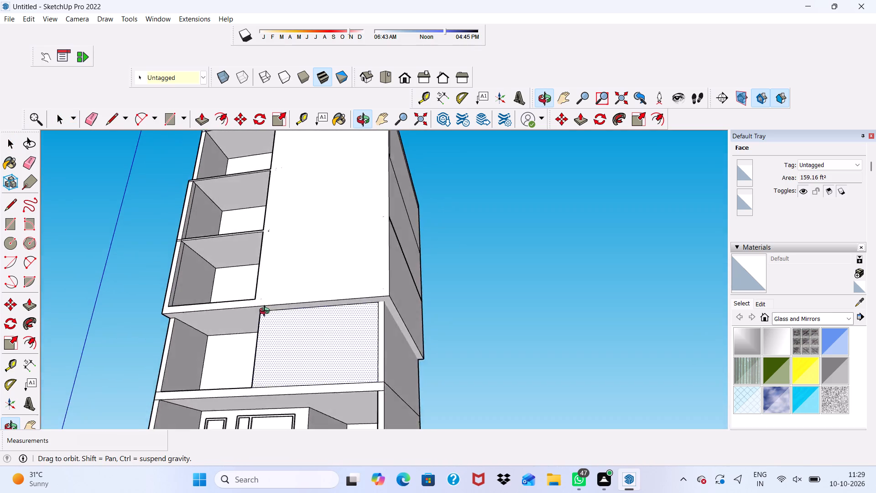
{"action": "middle_click_drag", "start_coordinate": [266, 312], "coordinate": [261, 370]}
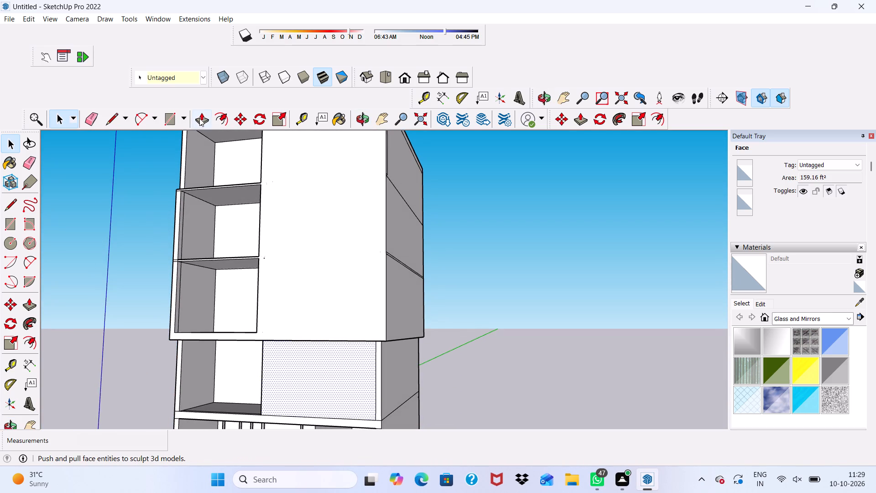
{"action": "left_click", "coordinate": [204, 113]}
{"action": "left_click", "coordinate": [294, 373]}
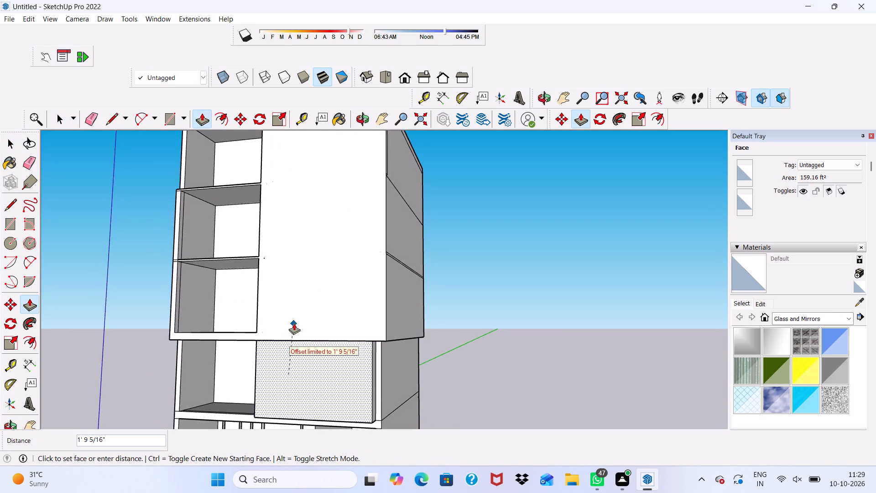
{"action": "left_click", "coordinate": [295, 322]}
Push/Pull the narrow front strip at the second storey's right-hand outer edge outward 1' 9 5/16", flush with the adjacent large face.
{"action": "scroll", "coordinate": [397, 374], "scroll_direction": "up", "scroll_amount": 15}
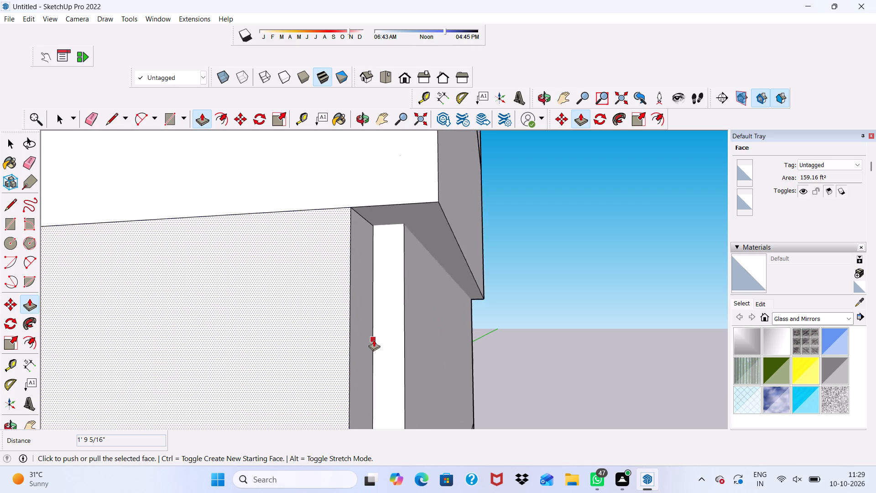
{"action": "scroll", "coordinate": [374, 340], "scroll_direction": "up", "scroll_amount": 2}
{"action": "scroll", "coordinate": [374, 340], "scroll_direction": "down", "scroll_amount": 4}
{"action": "left_click", "coordinate": [390, 336]}
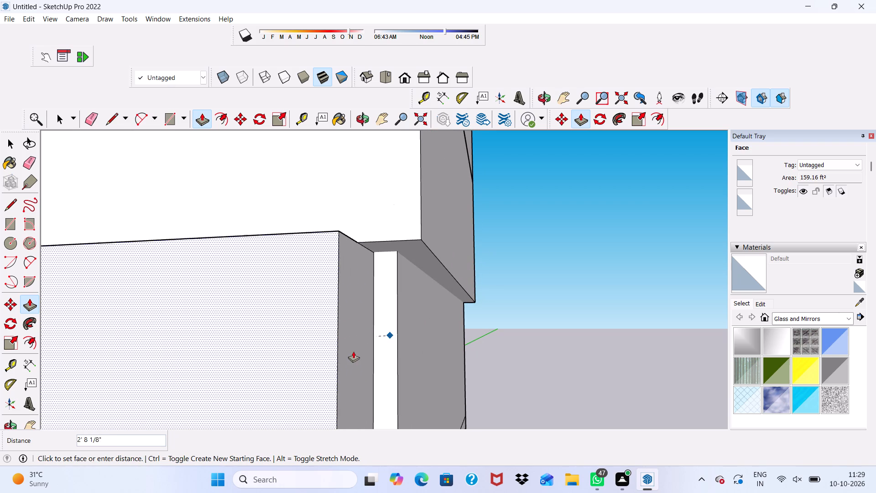
{"action": "key", "text": "space"}
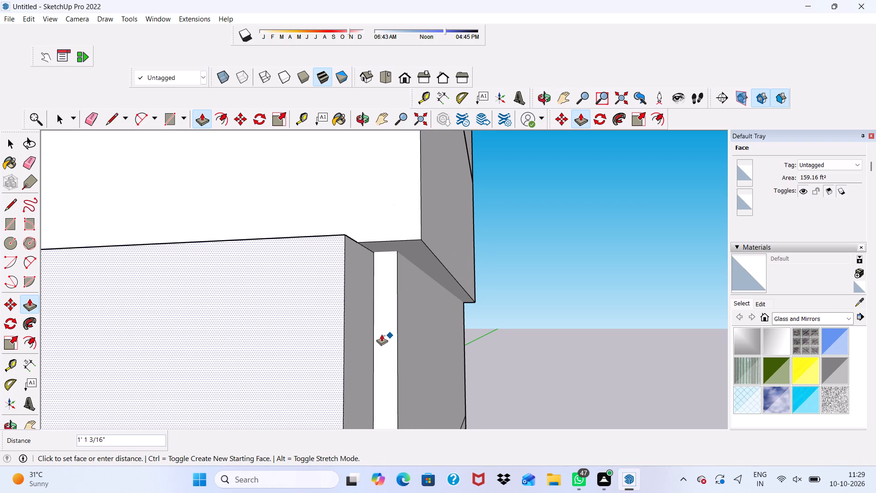
{"action": "left_click", "coordinate": [383, 370]}
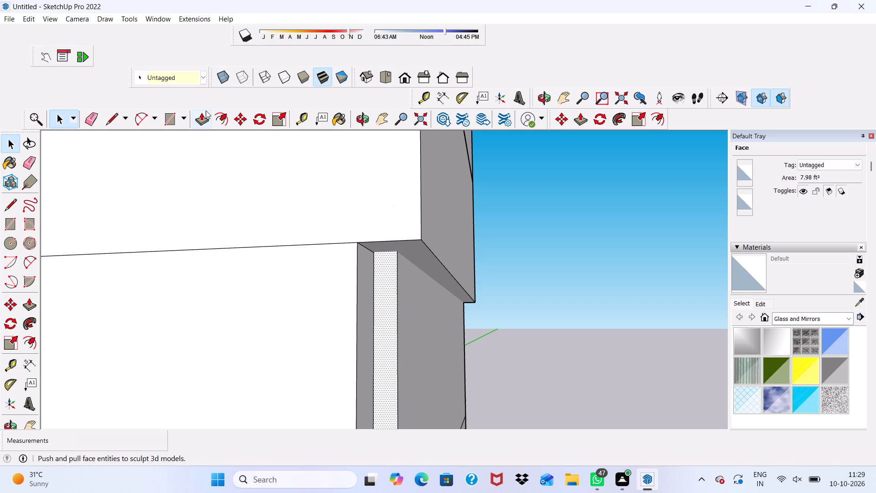
{"action": "left_click", "coordinate": [202, 122]}
{"action": "left_click", "coordinate": [386, 350]}
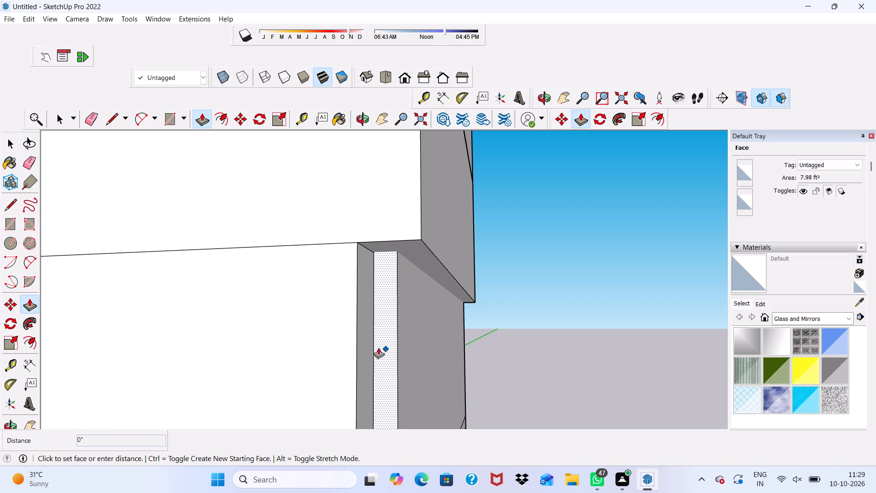
{"action": "left_click", "coordinate": [315, 330]}
{"action": "scroll", "coordinate": [315, 330], "scroll_direction": "down", "scroll_amount": 11}
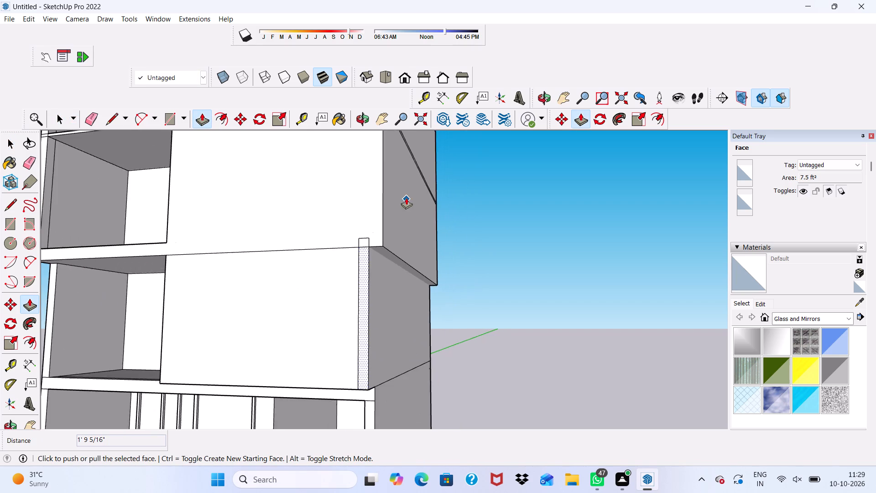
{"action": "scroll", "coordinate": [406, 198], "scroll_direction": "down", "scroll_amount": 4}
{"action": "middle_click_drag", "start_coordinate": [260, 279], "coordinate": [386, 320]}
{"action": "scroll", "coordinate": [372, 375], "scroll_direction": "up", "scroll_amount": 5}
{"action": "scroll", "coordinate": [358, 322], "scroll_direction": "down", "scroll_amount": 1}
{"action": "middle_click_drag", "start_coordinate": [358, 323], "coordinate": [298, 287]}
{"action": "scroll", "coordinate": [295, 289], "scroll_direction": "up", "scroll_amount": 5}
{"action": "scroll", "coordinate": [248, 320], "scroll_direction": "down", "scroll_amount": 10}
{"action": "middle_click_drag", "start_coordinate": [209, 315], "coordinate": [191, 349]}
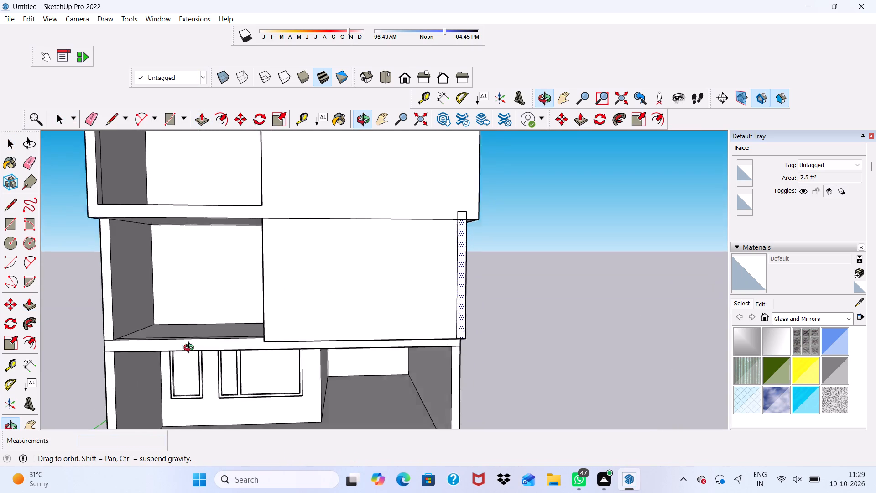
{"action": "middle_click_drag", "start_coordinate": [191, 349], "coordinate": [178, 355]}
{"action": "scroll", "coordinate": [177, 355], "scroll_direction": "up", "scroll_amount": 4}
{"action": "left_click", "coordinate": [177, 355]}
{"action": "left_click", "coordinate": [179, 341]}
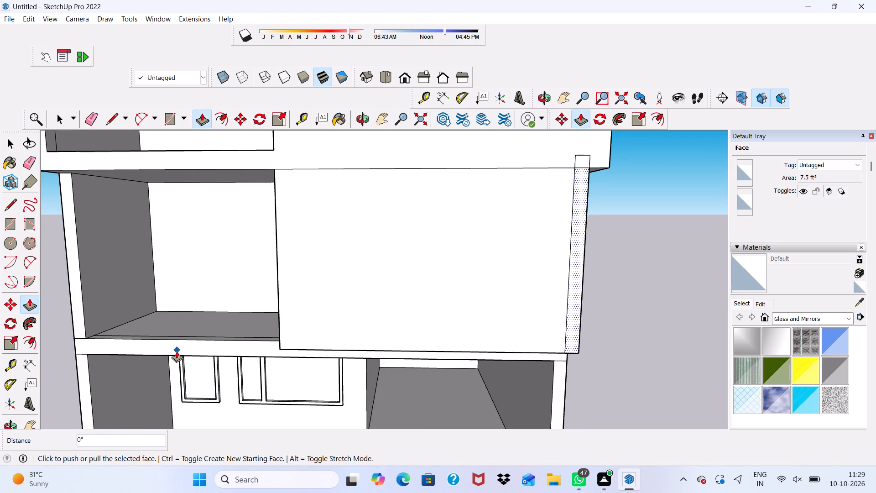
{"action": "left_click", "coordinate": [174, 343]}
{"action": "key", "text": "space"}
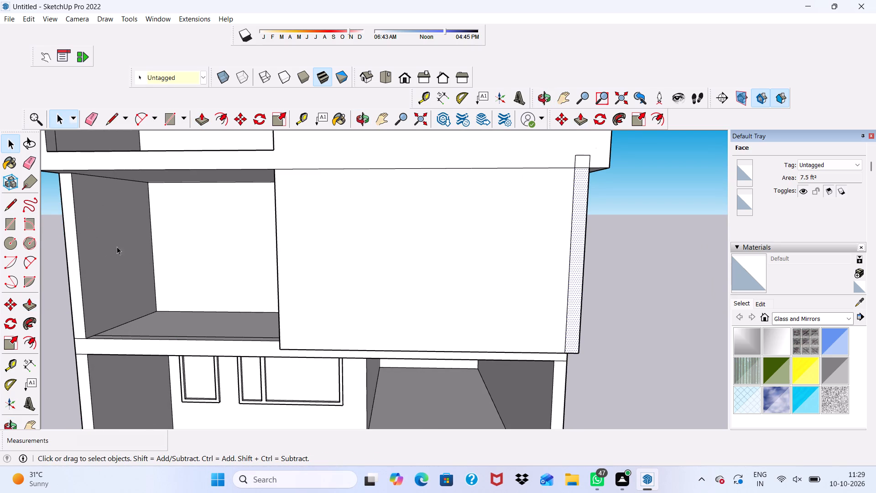
Push/Pull the front edge of the floor slab beneath the second storey outward 1' 9 5/16", flush with the right-hand face.
{"action": "scroll", "coordinate": [129, 297], "scroll_direction": "down", "scroll_amount": 7}
{"action": "middle_click_drag", "start_coordinate": [192, 330], "coordinate": [182, 383]}
{"action": "scroll", "coordinate": [198, 367], "scroll_direction": "down", "scroll_amount": 1}
{"action": "scroll", "coordinate": [176, 346], "scroll_direction": "up", "scroll_amount": 5}
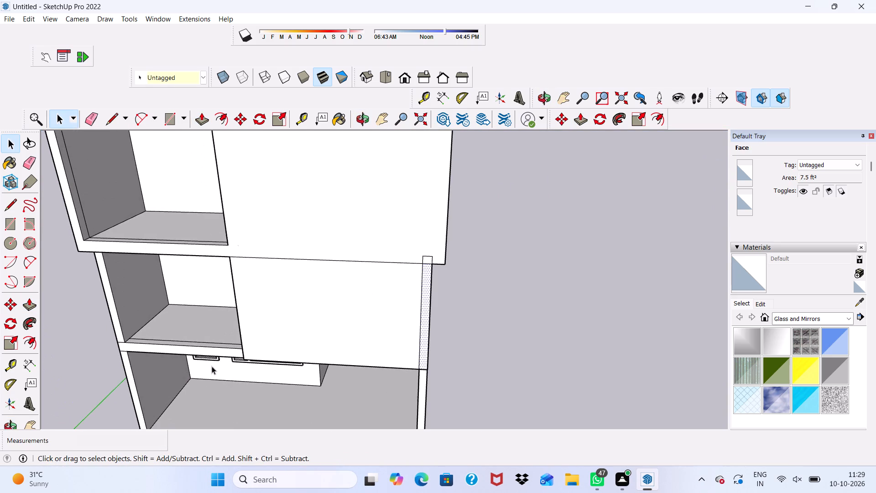
{"action": "middle_click_drag", "start_coordinate": [217, 366], "coordinate": [238, 276]}
{"action": "scroll", "coordinate": [278, 299], "scroll_direction": "up", "scroll_amount": 5}
{"action": "left_click", "coordinate": [288, 275]}
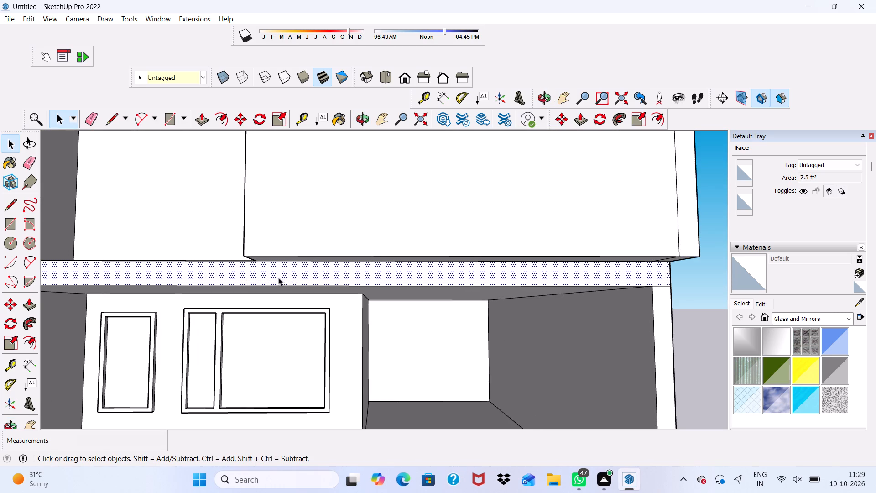
{"action": "left_click", "coordinate": [203, 117]}
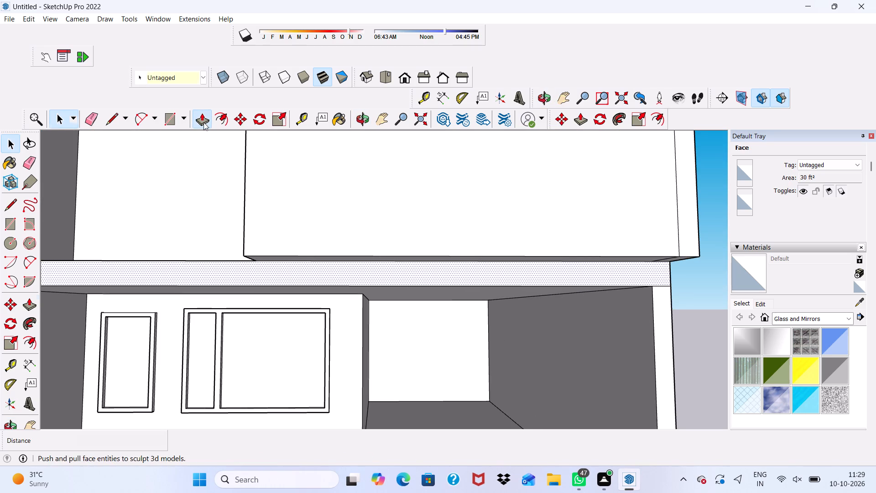
{"action": "left_click", "coordinate": [209, 266]}
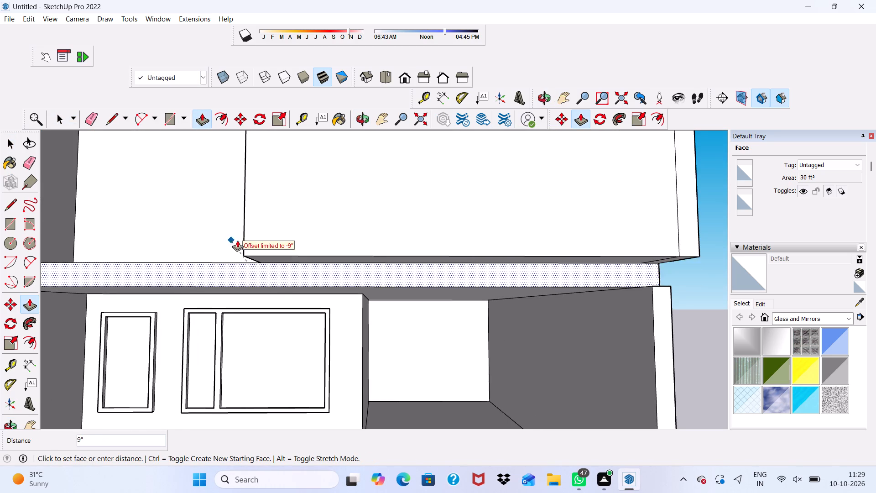
{"action": "scroll", "coordinate": [272, 218], "scroll_direction": "down", "scroll_amount": 2}
{"action": "middle_click_drag", "start_coordinate": [272, 220], "coordinate": [275, 246]}
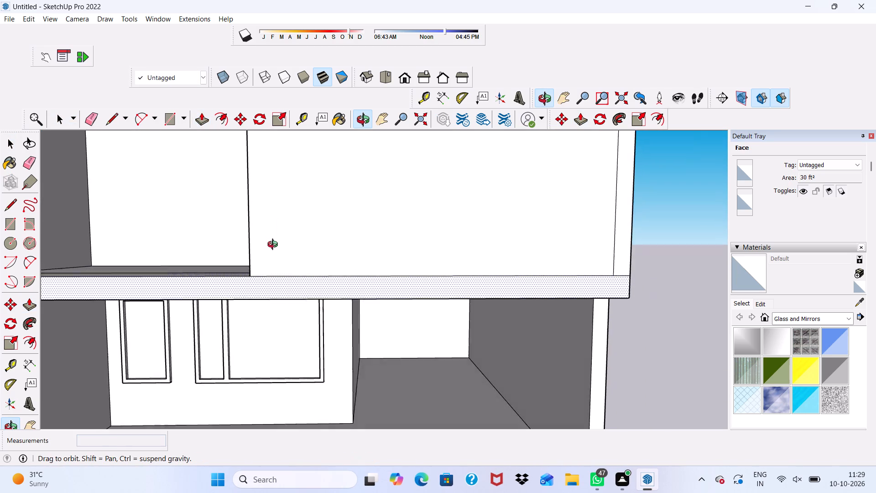
{"action": "middle_click_drag", "start_coordinate": [275, 246], "coordinate": [255, 274]}
{"action": "left_click_drag", "start_coordinate": [261, 240], "coordinate": [266, 240]}
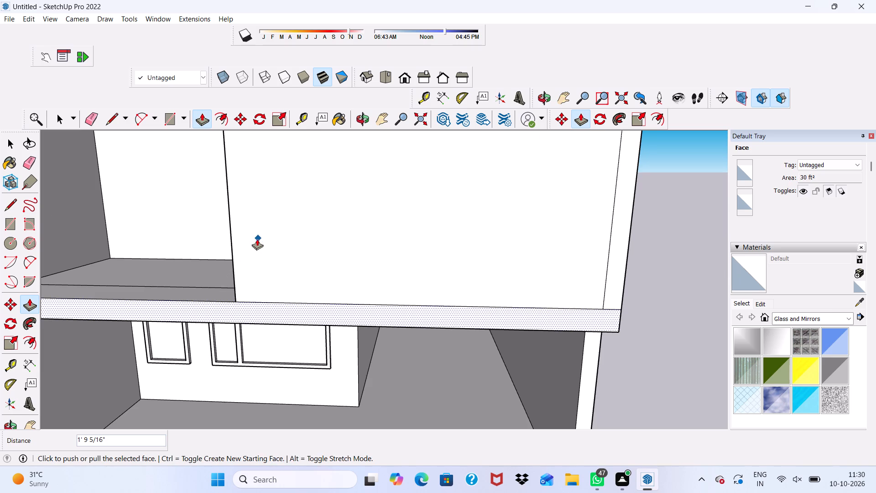
Examine the slab's front edge and the second storey's left-hand wall from several angles.
{"action": "scroll", "coordinate": [257, 239], "scroll_direction": "down", "scroll_amount": 4}
{"action": "middle_click_drag", "start_coordinate": [261, 250], "coordinate": [153, 345]}
{"action": "scroll", "coordinate": [144, 277], "scroll_direction": "up", "scroll_amount": 6}
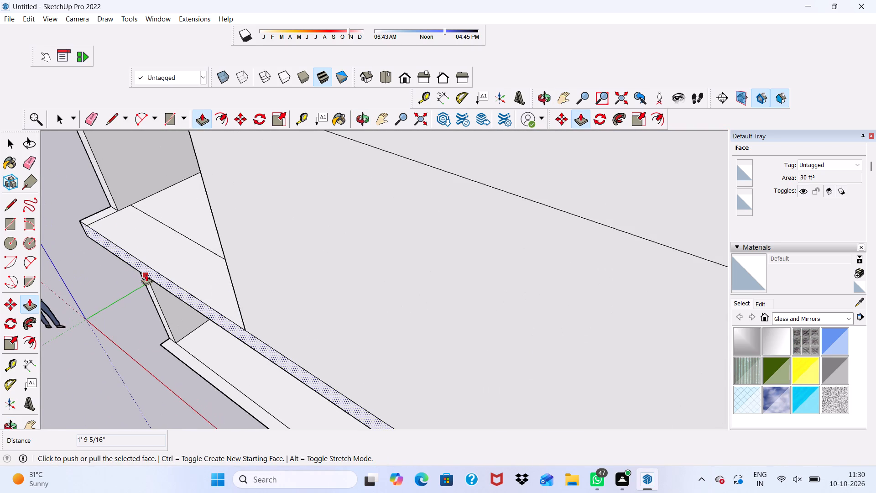
{"action": "scroll", "coordinate": [223, 262], "scroll_direction": "down", "scroll_amount": 1}
{"action": "middle_click_drag", "start_coordinate": [234, 265], "coordinate": [355, 262]}
{"action": "scroll", "coordinate": [343, 261], "scroll_direction": "down", "scroll_amount": 5}
{"action": "scroll", "coordinate": [202, 256], "scroll_direction": "up", "scroll_amount": 5}
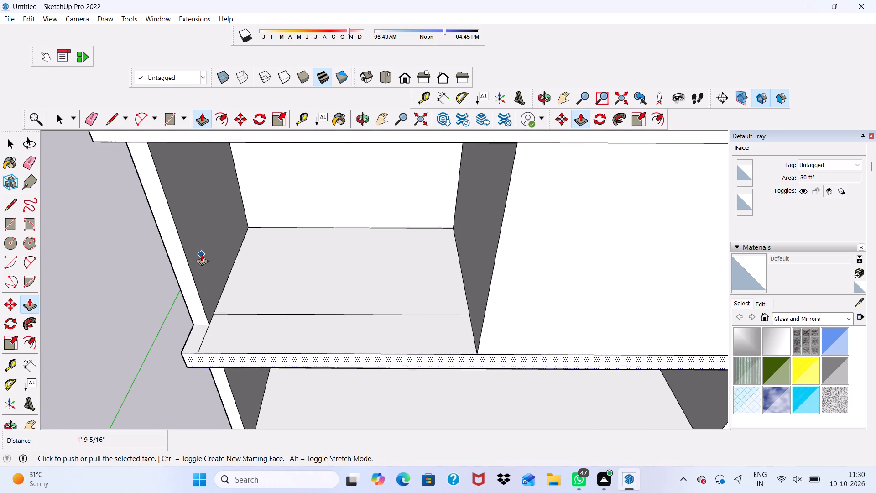
{"action": "scroll", "coordinate": [169, 262], "scroll_direction": "down", "scroll_amount": 2}
{"action": "scroll", "coordinate": [300, 277], "scroll_direction": "down", "scroll_amount": 7}
{"action": "middle_click_drag", "start_coordinate": [357, 290], "coordinate": [367, 142]}
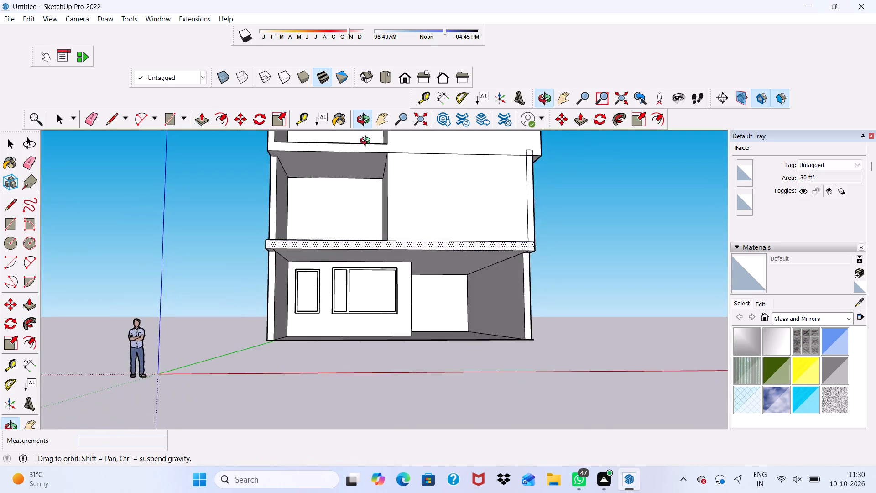
{"action": "middle_click_drag", "start_coordinate": [367, 142], "coordinate": [301, 204]}
{"action": "scroll", "coordinate": [300, 205], "scroll_direction": "up", "scroll_amount": 1}
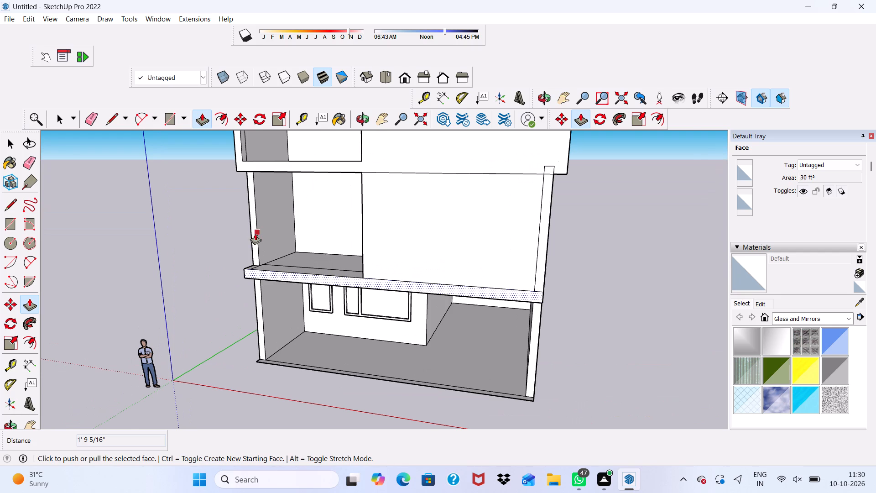
{"action": "scroll", "coordinate": [255, 233], "scroll_direction": "up", "scroll_amount": 4}
{"action": "scroll", "coordinate": [255, 233], "scroll_direction": "down", "scroll_amount": 1}
Push/Pull the front face of the second storey's left-hand wall outward 1' 9 5/16", flush with the slab edge.
{"action": "key", "text": "space"}
{"action": "scroll", "coordinate": [255, 233], "scroll_direction": "up", "scroll_amount": 4}
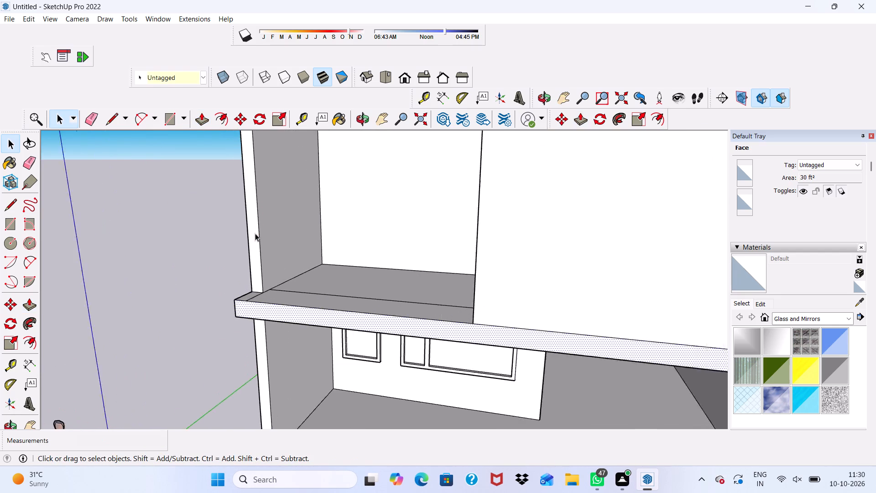
{"action": "scroll", "coordinate": [255, 233], "scroll_direction": "up", "scroll_amount": 2}
{"action": "scroll", "coordinate": [237, 360], "scroll_direction": "up", "scroll_amount": 6}
{"action": "left_click", "coordinate": [298, 154]}
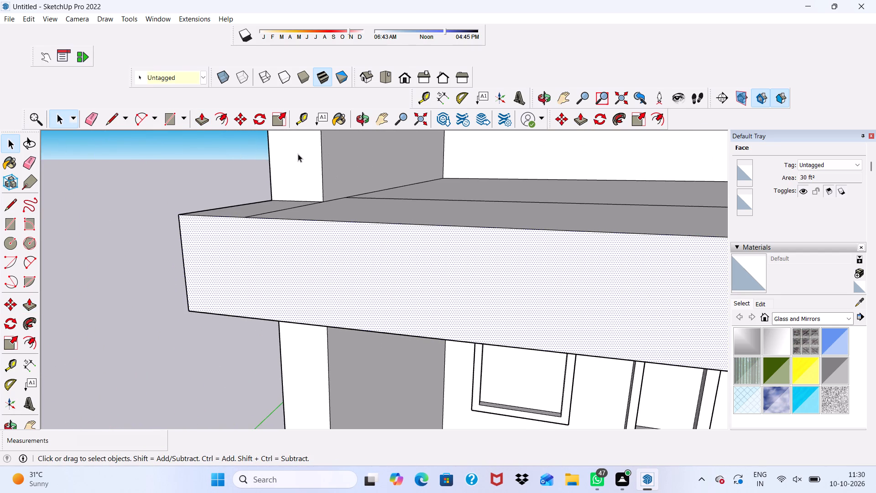
{"action": "left_click", "coordinate": [203, 117]}
{"action": "left_click", "coordinate": [305, 156]}
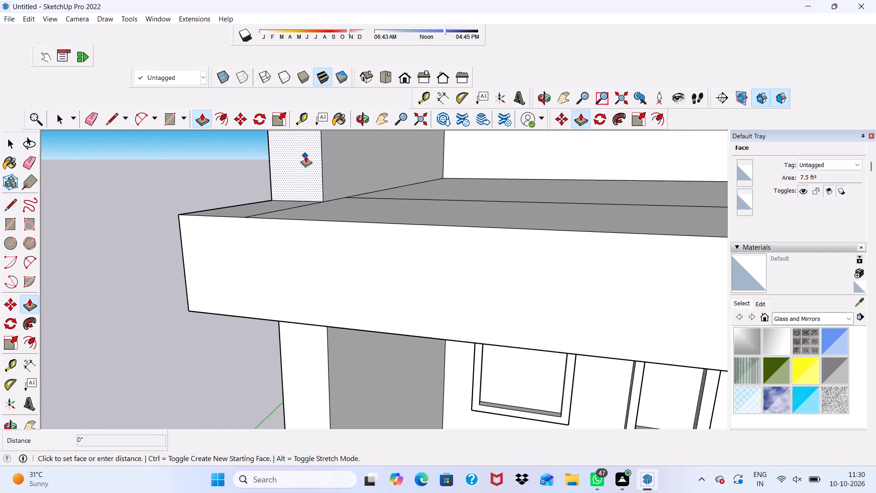
{"action": "left_click", "coordinate": [248, 233]}
{"action": "scroll", "coordinate": [243, 234], "scroll_direction": "down", "scroll_amount": 13}
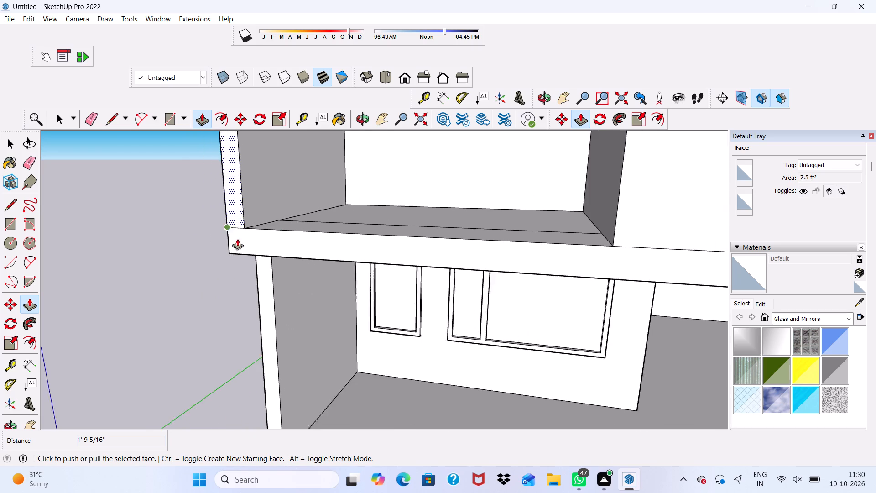
Erase the leftover line running across the second storey's left-hand room floor, near its front edge.
{"action": "scroll", "coordinate": [237, 239], "scroll_direction": "down", "scroll_amount": 12}
{"action": "scroll", "coordinate": [331, 243], "scroll_direction": "down", "scroll_amount": 4}
{"action": "middle_click_drag", "start_coordinate": [338, 243], "coordinate": [299, 312]}
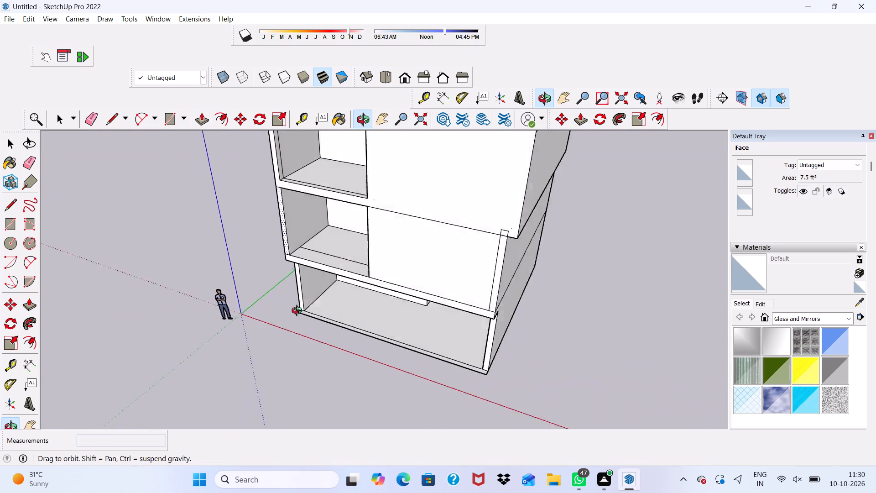
{"action": "middle_click_drag", "start_coordinate": [299, 312], "coordinate": [442, 305]}
{"action": "scroll", "coordinate": [443, 306], "scroll_direction": "up", "scroll_amount": 6}
{"action": "scroll", "coordinate": [443, 306], "scroll_direction": "down", "scroll_amount": 1}
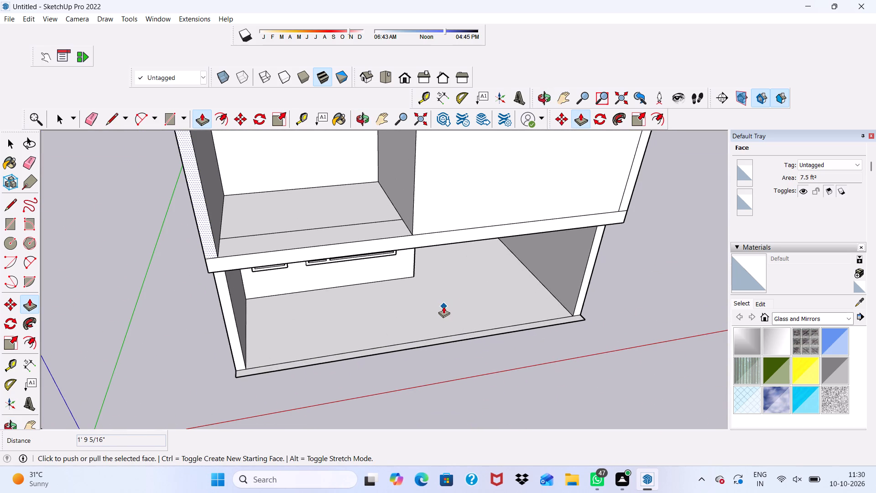
{"action": "key", "text": "space"}
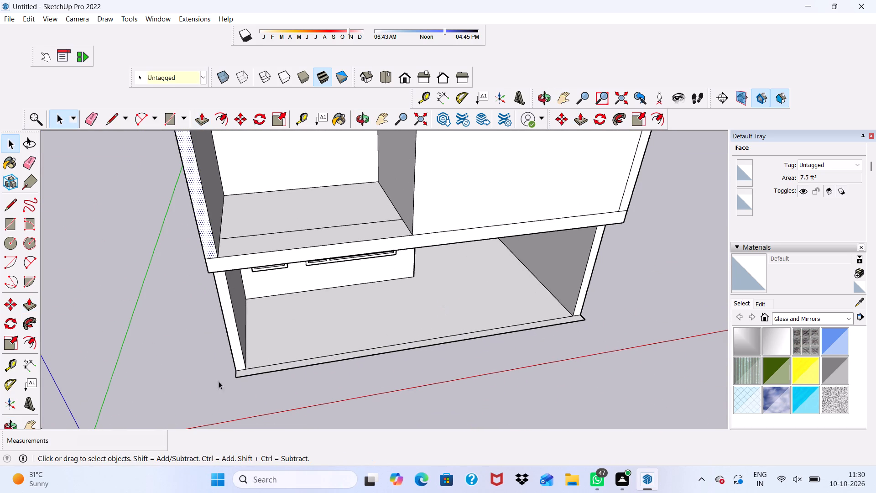
{"action": "left_click", "coordinate": [95, 118]}
{"action": "left_click_drag", "start_coordinate": [255, 225], "coordinate": [260, 232]}
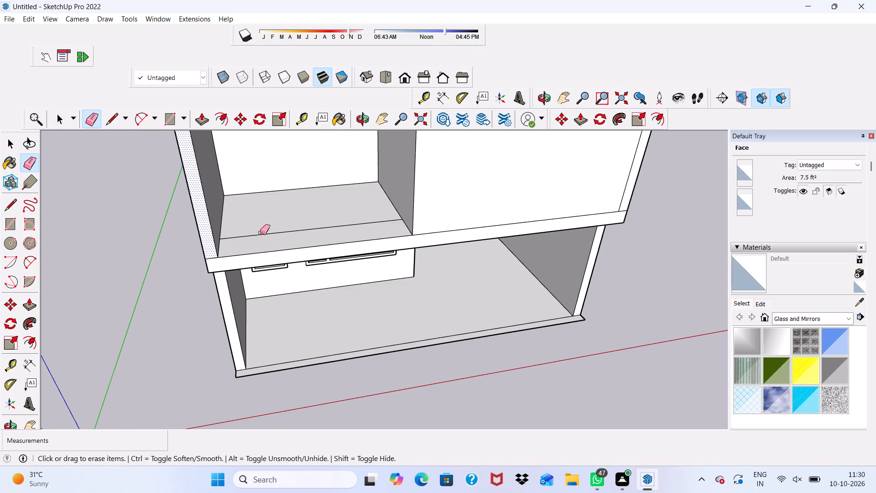
{"action": "left_click_drag", "start_coordinate": [264, 239], "coordinate": [270, 227]}
Erase the horizontal line separating the ground and second storeys on the building's right-hand side wall.
{"action": "scroll", "coordinate": [269, 233], "scroll_direction": "down", "scroll_amount": 4}
{"action": "middle_click_drag", "start_coordinate": [280, 245], "coordinate": [261, 129]}
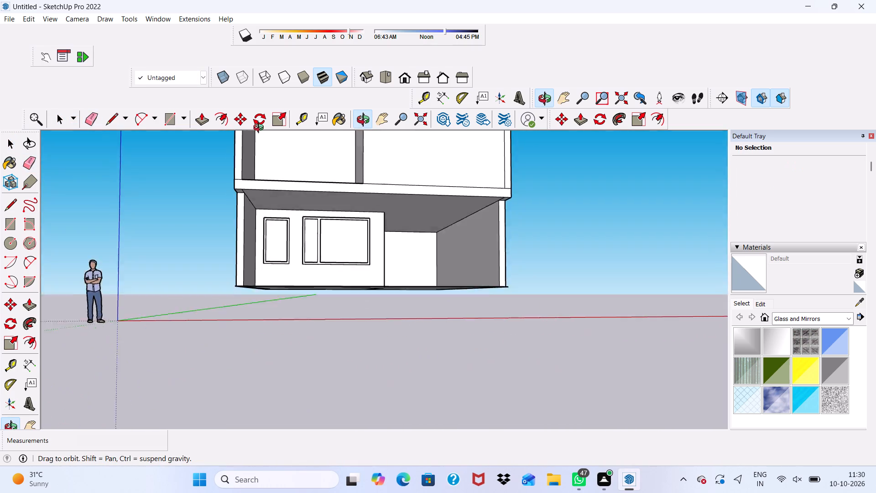
{"action": "middle_click_drag", "start_coordinate": [261, 129], "coordinate": [255, 119]}
{"action": "scroll", "coordinate": [252, 145], "scroll_direction": "up", "scroll_amount": 1}
{"action": "scroll", "coordinate": [284, 226], "scroll_direction": "down", "scroll_amount": 15}
{"action": "scroll", "coordinate": [361, 200], "scroll_direction": "up", "scroll_amount": 6}
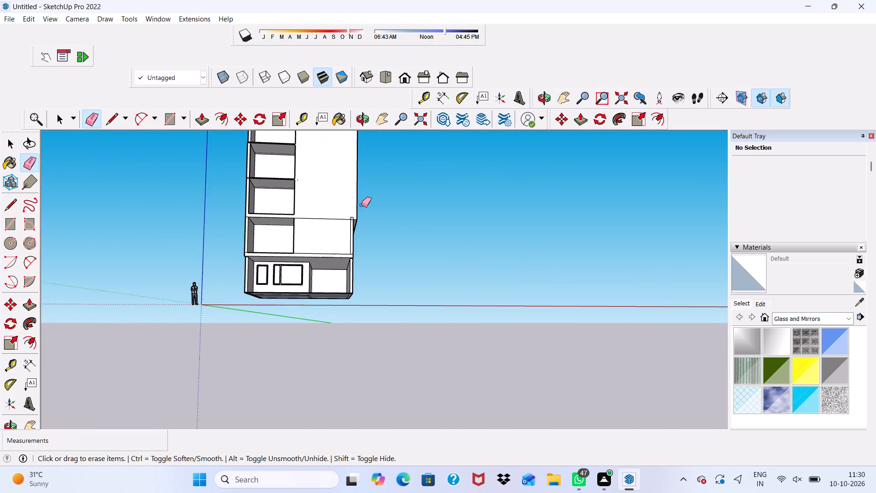
{"action": "middle_click_drag", "start_coordinate": [361, 206], "coordinate": [215, 231]}
{"action": "scroll", "coordinate": [352, 249], "scroll_direction": "up", "scroll_amount": 12}
{"action": "middle_click_drag", "start_coordinate": [345, 226], "coordinate": [321, 182]}
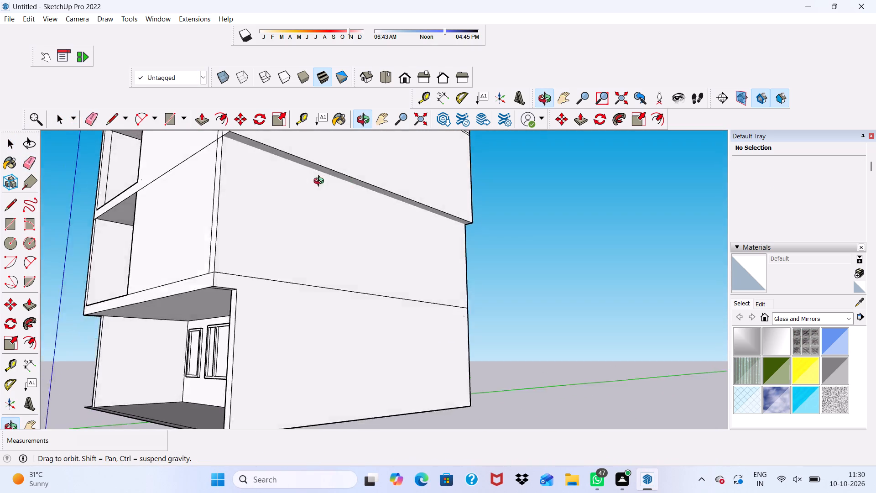
{"action": "middle_click_drag", "start_coordinate": [321, 182], "coordinate": [218, 236]}
{"action": "key", "text": "space"}
{"action": "scroll", "coordinate": [195, 259], "scroll_direction": "up", "scroll_amount": 2}
{"action": "left_click", "coordinate": [86, 116]}
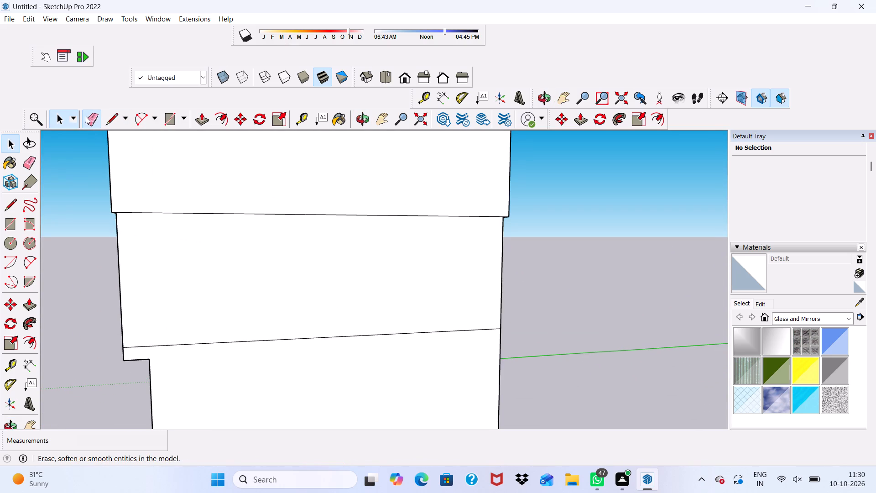
{"action": "left_click_drag", "start_coordinate": [200, 344], "coordinate": [202, 351]}
Push/Pull the merged side face of the two lowest storeys outward 1' 5/16", flush with the wall above.
{"action": "scroll", "coordinate": [172, 331], "scroll_direction": "down", "scroll_amount": 1}
{"action": "key", "text": "space"}
{"action": "scroll", "coordinate": [129, 306], "scroll_direction": "up", "scroll_amount": 1}
{"action": "middle_click_drag", "start_coordinate": [149, 308], "coordinate": [166, 302]}
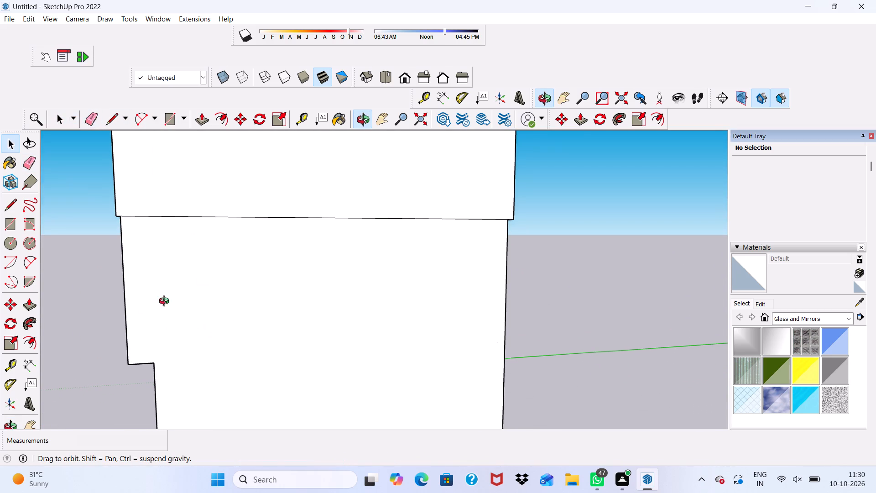
{"action": "middle_click_drag", "start_coordinate": [166, 302], "coordinate": [227, 271]}
{"action": "left_click", "coordinate": [284, 278]}
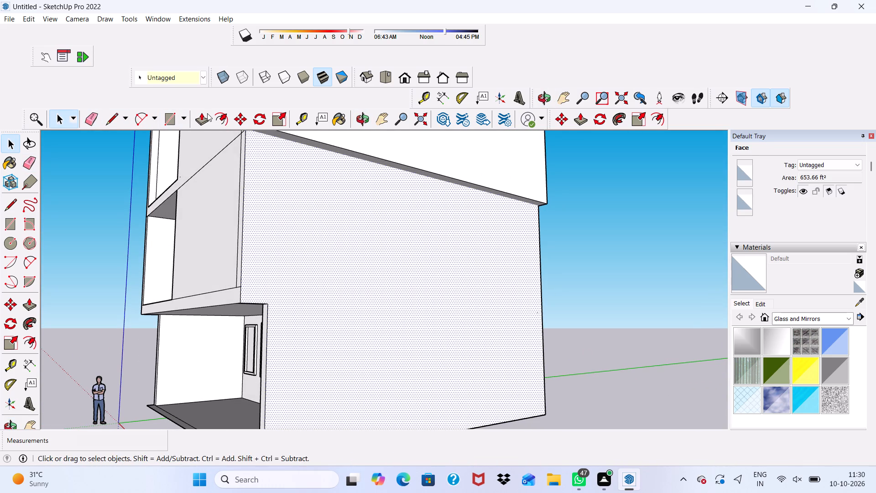
{"action": "left_click", "coordinate": [197, 119]}
{"action": "left_click", "coordinate": [266, 231]}
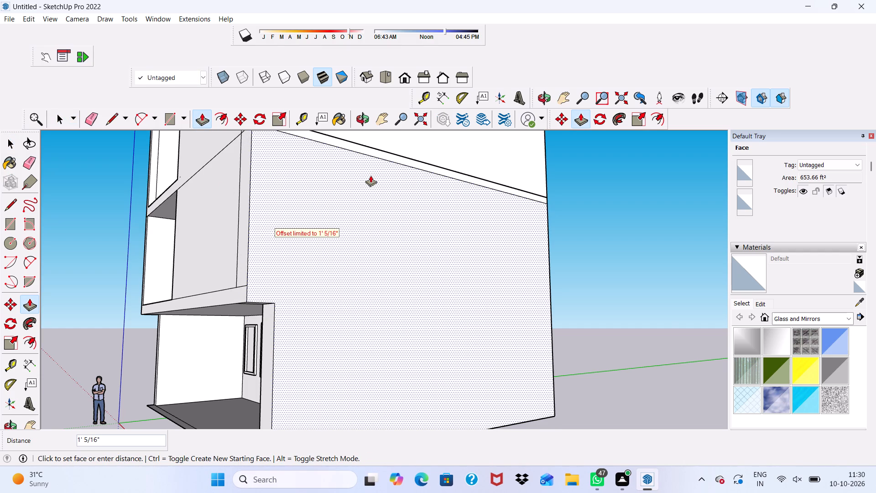
{"action": "scroll", "coordinate": [373, 266], "scroll_direction": "down", "scroll_amount": 1}
{"action": "scroll", "coordinate": [343, 237], "scroll_direction": "down", "scroll_amount": 5}
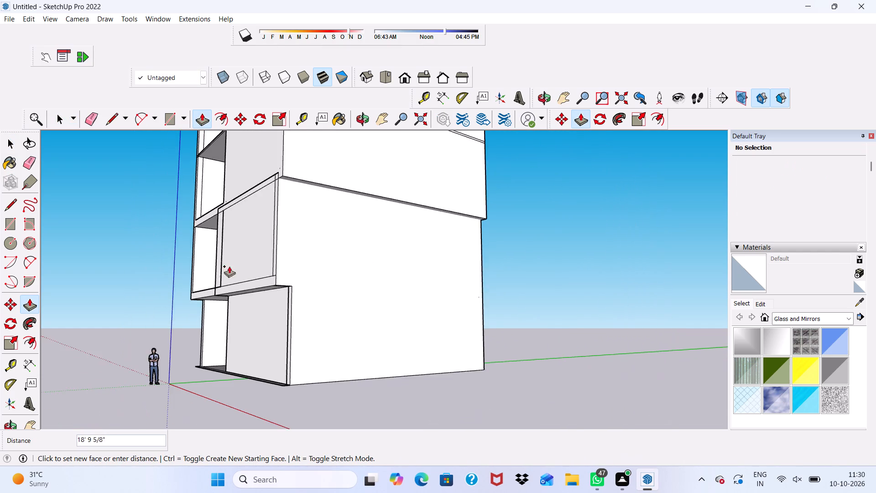
{"action": "scroll", "coordinate": [229, 266], "scroll_direction": "down", "scroll_amount": 5}
{"action": "scroll", "coordinate": [324, 196], "scroll_direction": "up", "scroll_amount": 4}
{"action": "scroll", "coordinate": [324, 196], "scroll_direction": "down", "scroll_amount": 1}
{"action": "middle_click_drag", "start_coordinate": [318, 199], "coordinate": [174, 309]}
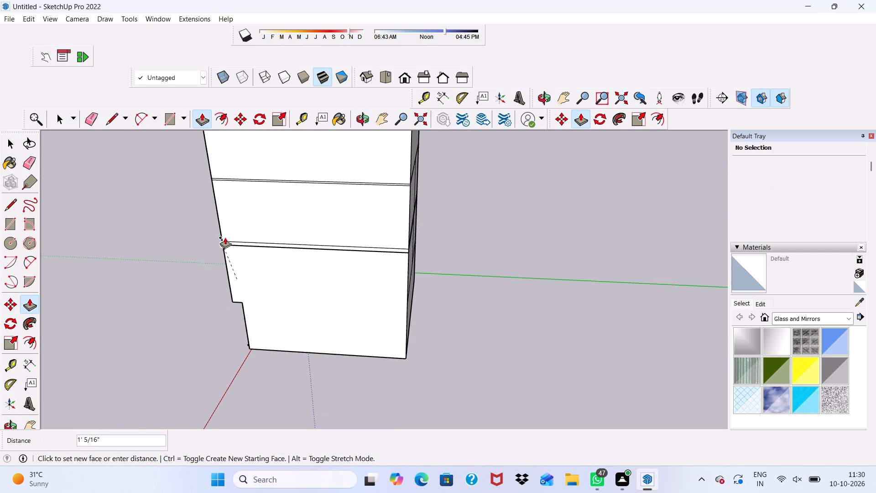
{"action": "left_click", "coordinate": [234, 228]}
Erase the horizontal seam lines across the right-hand side wall at each storey level.
{"action": "scroll", "coordinate": [233, 257], "scroll_direction": "up", "scroll_amount": 6}
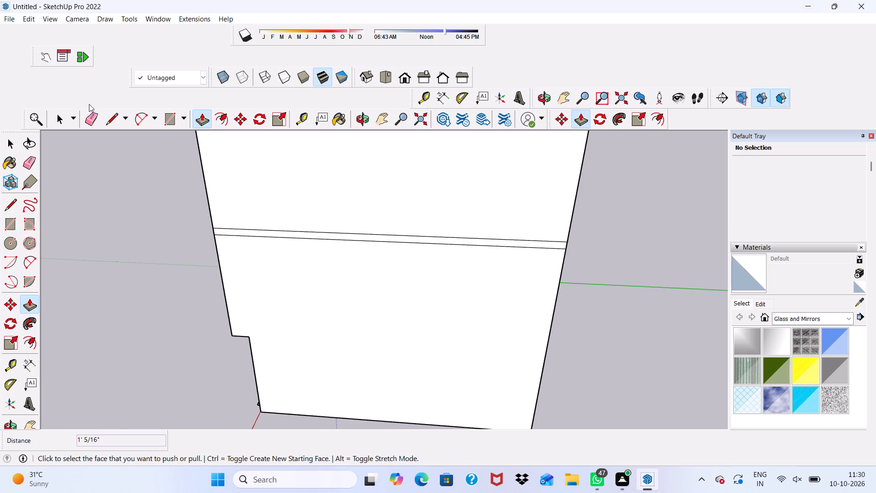
{"action": "left_click", "coordinate": [90, 123]}
{"action": "left_click_drag", "start_coordinate": [288, 225], "coordinate": [290, 226]}
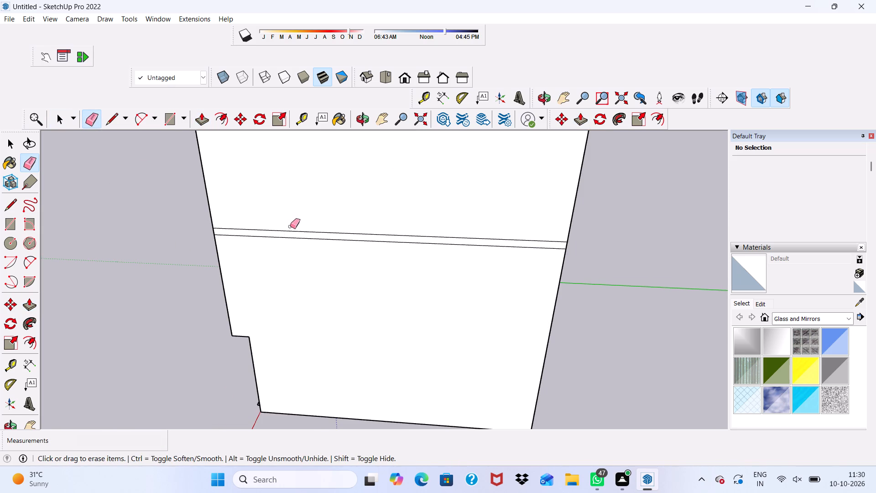
{"action": "left_click_drag", "start_coordinate": [290, 226], "coordinate": [296, 254]}
{"action": "scroll", "coordinate": [267, 259], "scroll_direction": "down", "scroll_amount": 5}
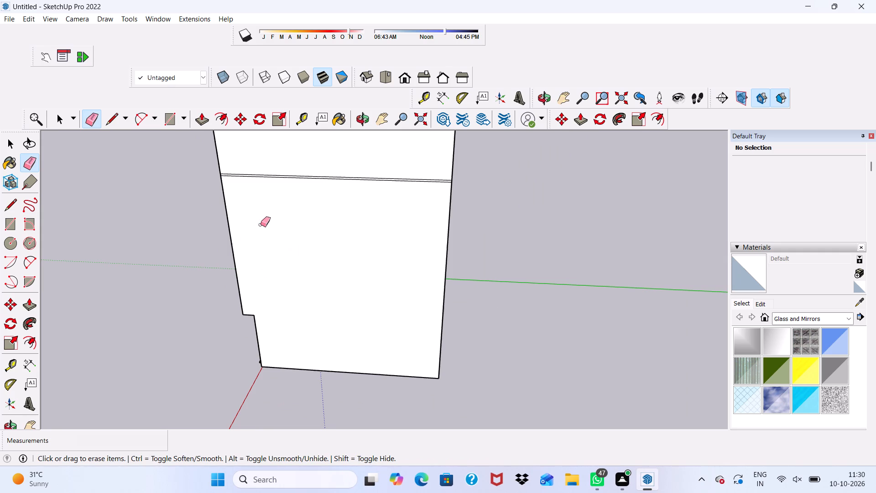
{"action": "scroll", "coordinate": [71, 350], "scroll_direction": "down", "scroll_amount": 3}
{"action": "left_click_drag", "start_coordinate": [263, 197], "coordinate": [269, 220]}
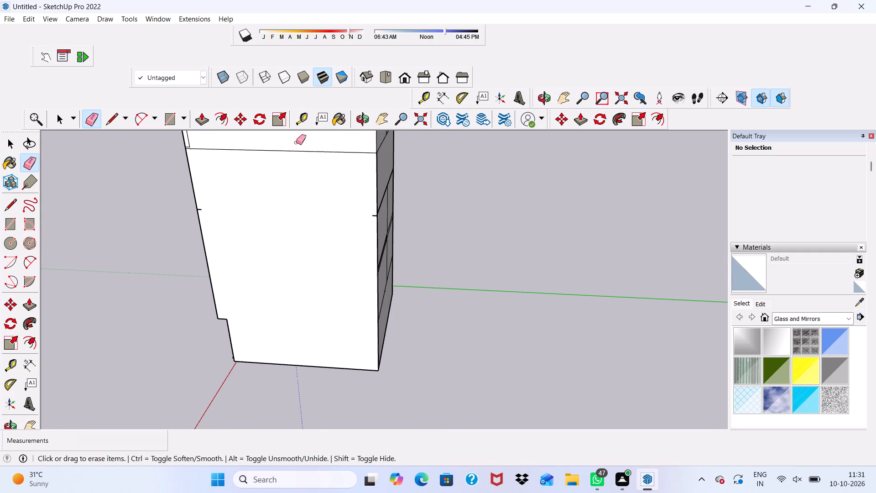
{"action": "left_click_drag", "start_coordinate": [296, 145], "coordinate": [289, 163]}
Erase the short leftover line stubs along the side wall's rear and front vertical edges.
{"action": "scroll", "coordinate": [287, 174], "scroll_direction": "down", "scroll_amount": 3}
{"action": "scroll", "coordinate": [370, 137], "scroll_direction": "up", "scroll_amount": 5}
{"action": "scroll", "coordinate": [325, 177], "scroll_direction": "up", "scroll_amount": 6}
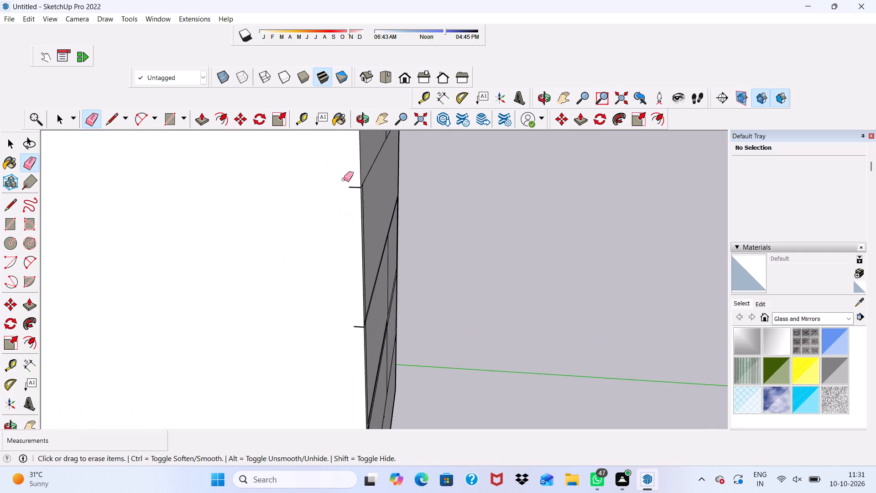
{"action": "scroll", "coordinate": [344, 179], "scroll_direction": "up", "scroll_amount": 5}
{"action": "left_click_drag", "start_coordinate": [358, 187], "coordinate": [362, 201]}
{"action": "scroll", "coordinate": [355, 194], "scroll_direction": "down", "scroll_amount": 9}
{"action": "scroll", "coordinate": [324, 479], "scroll_direction": "up", "scroll_amount": 6}
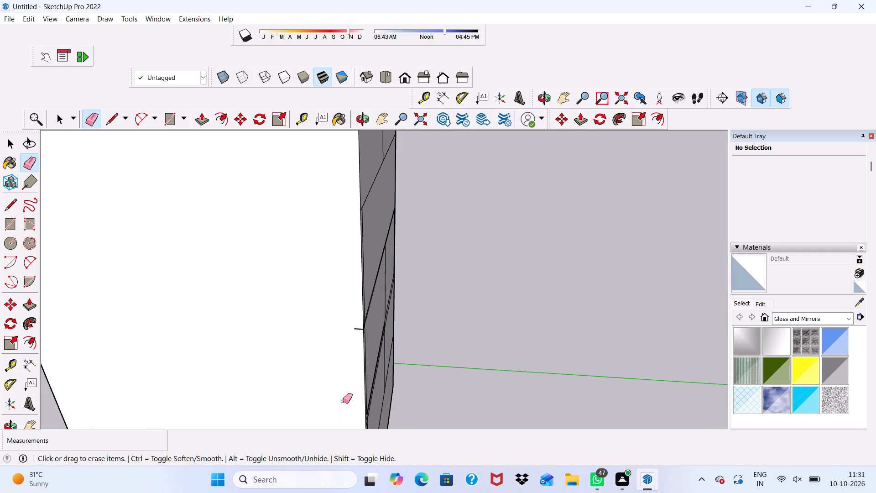
{"action": "scroll", "coordinate": [343, 401], "scroll_direction": "up", "scroll_amount": 10}
{"action": "left_click_drag", "start_coordinate": [355, 258], "coordinate": [362, 285]}
{"action": "scroll", "coordinate": [344, 288], "scroll_direction": "down", "scroll_amount": 9}
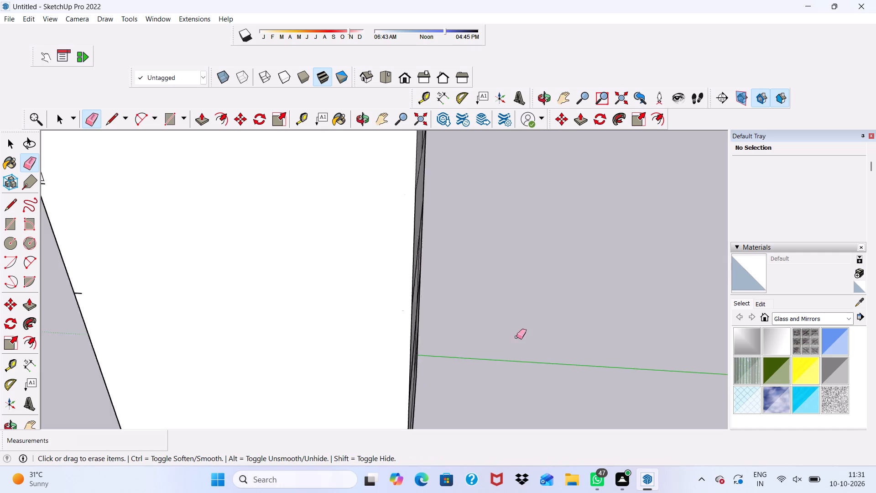
{"action": "scroll", "coordinate": [516, 337], "scroll_direction": "down", "scroll_amount": 7}
{"action": "scroll", "coordinate": [286, 245], "scroll_direction": "up", "scroll_amount": 10}
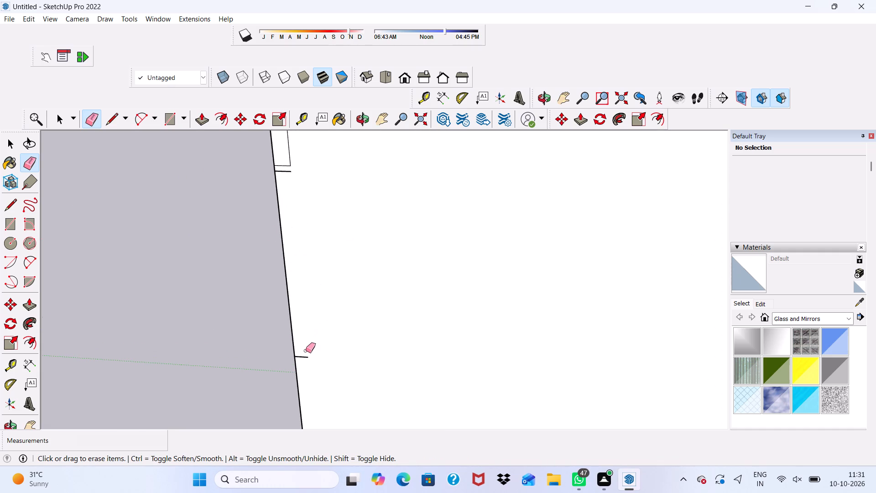
{"action": "left_click_drag", "start_coordinate": [305, 351], "coordinate": [308, 362]}
{"action": "left_click_drag", "start_coordinate": [282, 163], "coordinate": [285, 182]}
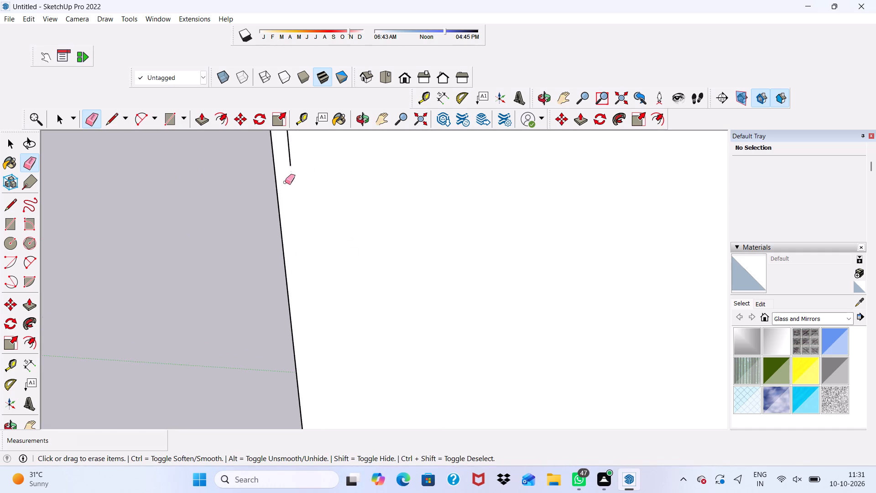
{"action": "left_click_drag", "start_coordinate": [293, 156], "coordinate": [289, 157]}
Erase the roof slab's horizontal line and the short leftover segments at both upper corners of the side wall.
{"action": "scroll", "coordinate": [288, 200], "scroll_direction": "down", "scroll_amount": 8}
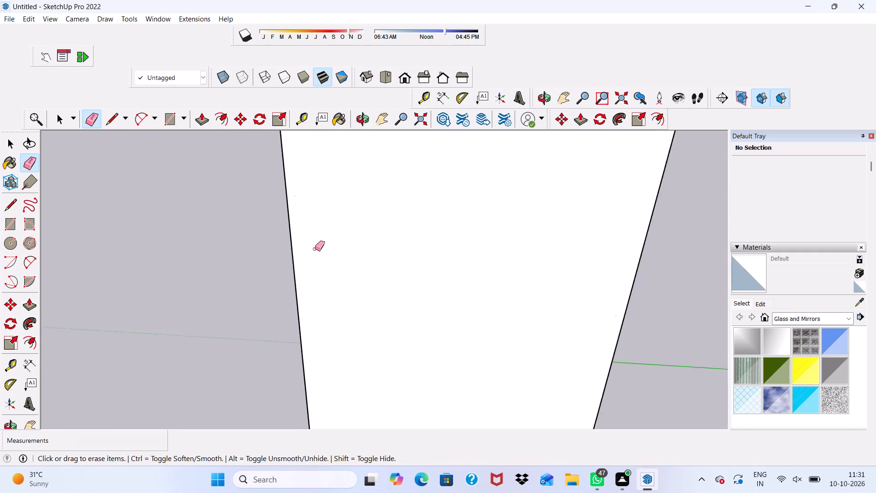
{"action": "scroll", "coordinate": [315, 249], "scroll_direction": "down", "scroll_amount": 7}
{"action": "scroll", "coordinate": [322, 179], "scroll_direction": "up", "scroll_amount": 11}
{"action": "left_click", "coordinate": [328, 190]}
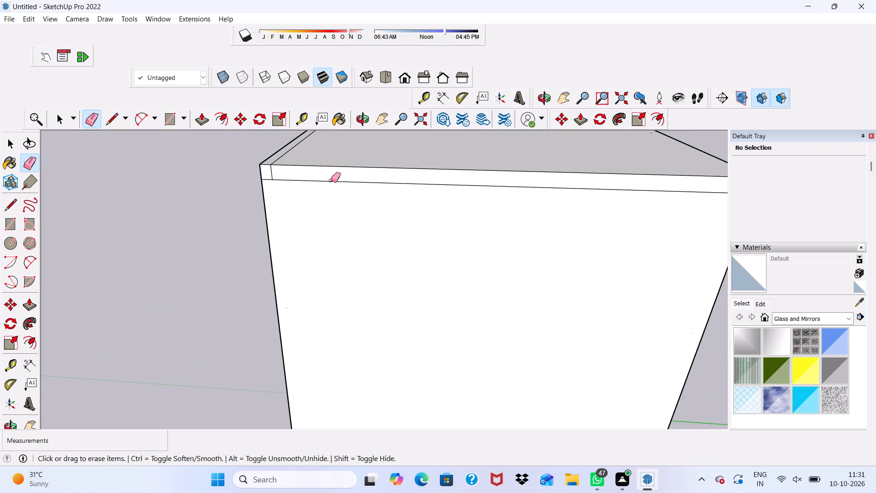
{"action": "left_click_drag", "start_coordinate": [331, 180], "coordinate": [335, 184]}
{"action": "scroll", "coordinate": [227, 176], "scroll_direction": "up", "scroll_amount": 4}
{"action": "left_click_drag", "start_coordinate": [292, 174], "coordinate": [294, 195]}
{"action": "left_click_drag", "start_coordinate": [301, 169], "coordinate": [309, 169]}
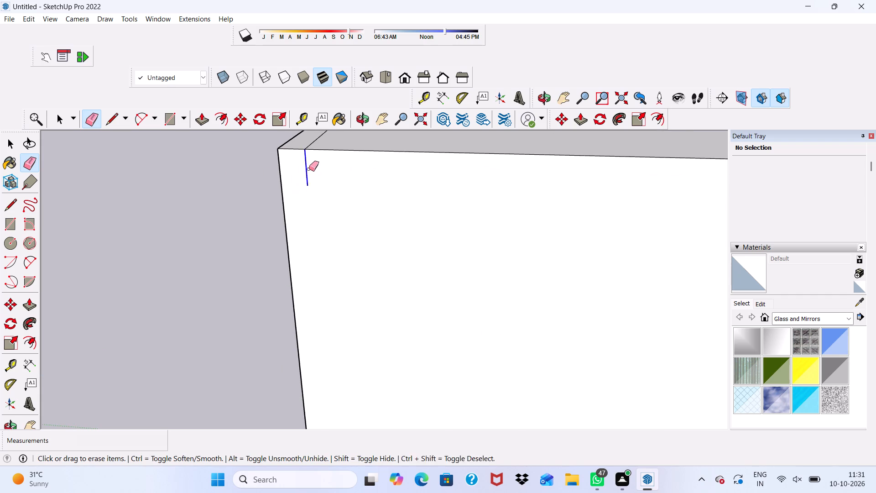
{"action": "left_click_drag", "start_coordinate": [309, 169], "coordinate": [310, 168]}
{"action": "scroll", "coordinate": [270, 191], "scroll_direction": "down", "scroll_amount": 12}
{"action": "scroll", "coordinate": [464, 211], "scroll_direction": "up", "scroll_amount": 12}
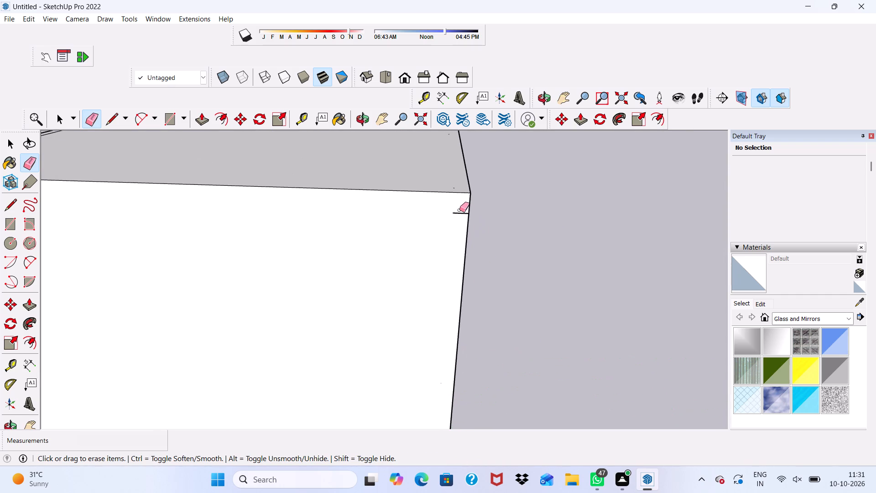
{"action": "left_click_drag", "start_coordinate": [459, 210], "coordinate": [464, 224]}
Erase the horizontal line above the second storey and the narrow strip's outline at the solid front face's outer edge.
{"action": "scroll", "coordinate": [444, 225], "scroll_direction": "down", "scroll_amount": 15}
{"action": "middle_click_drag", "start_coordinate": [337, 267], "coordinate": [482, 206]}
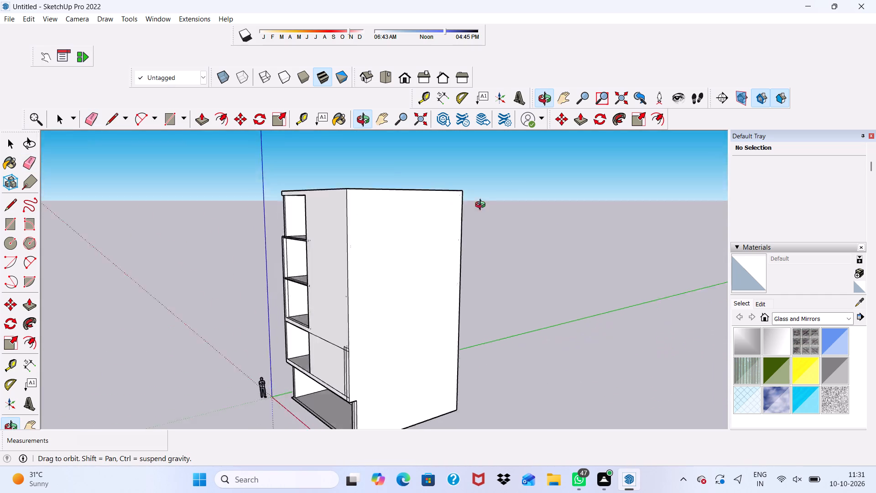
{"action": "middle_click_drag", "start_coordinate": [482, 206], "coordinate": [631, 156]}
{"action": "scroll", "coordinate": [439, 369], "scroll_direction": "up", "scroll_amount": 3}
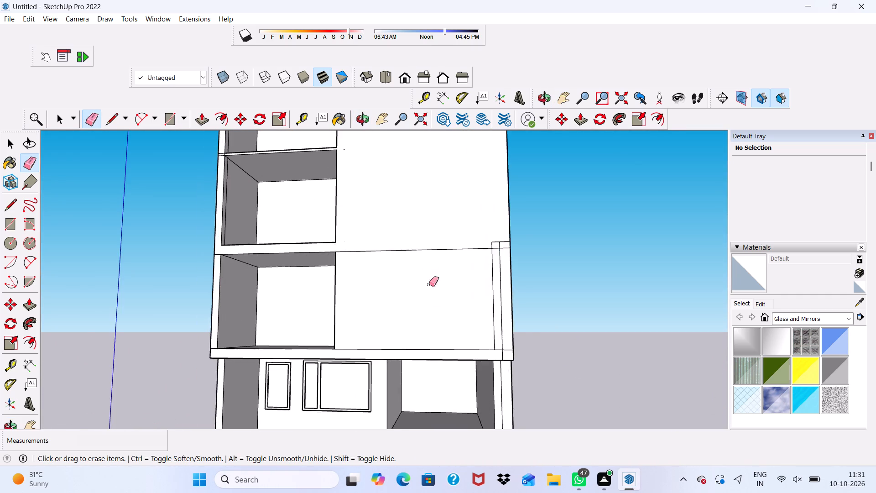
{"action": "scroll", "coordinate": [429, 284], "scroll_direction": "up", "scroll_amount": 3}
{"action": "left_click_drag", "start_coordinate": [401, 244], "coordinate": [401, 255]}
{"action": "left_click_drag", "start_coordinate": [514, 239], "coordinate": [501, 293]}
{"action": "left_click_drag", "start_coordinate": [508, 237], "coordinate": [503, 245]}
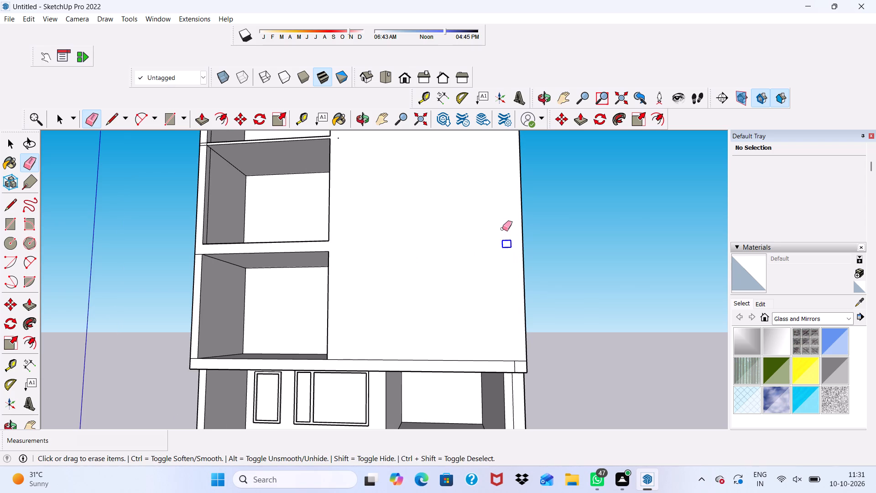
Erase the short vertical line at the right-hand end of the second storey's floor slab front edge.
{"action": "scroll", "coordinate": [454, 306], "scroll_direction": "down", "scroll_amount": 5}
{"action": "middle_click_drag", "start_coordinate": [463, 322], "coordinate": [390, 329]}
{"action": "scroll", "coordinate": [447, 368], "scroll_direction": "up", "scroll_amount": 5}
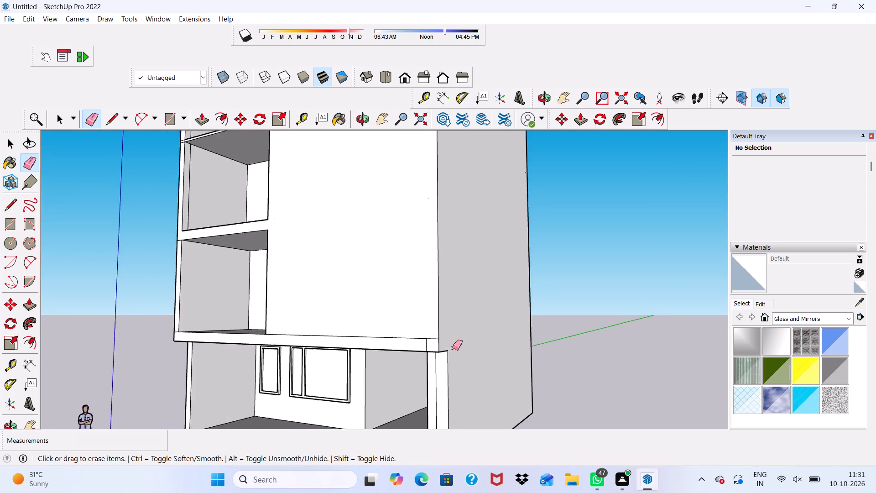
{"action": "scroll", "coordinate": [453, 348], "scroll_direction": "up", "scroll_amount": 5}
{"action": "left_click", "coordinate": [424, 351]}
{"action": "left_click", "coordinate": [421, 352]}
Erase the tiny leftover marks on the solid front face beside the ends of the upper floor slabs.
{"action": "scroll", "coordinate": [401, 344], "scroll_direction": "down", "scroll_amount": 1}
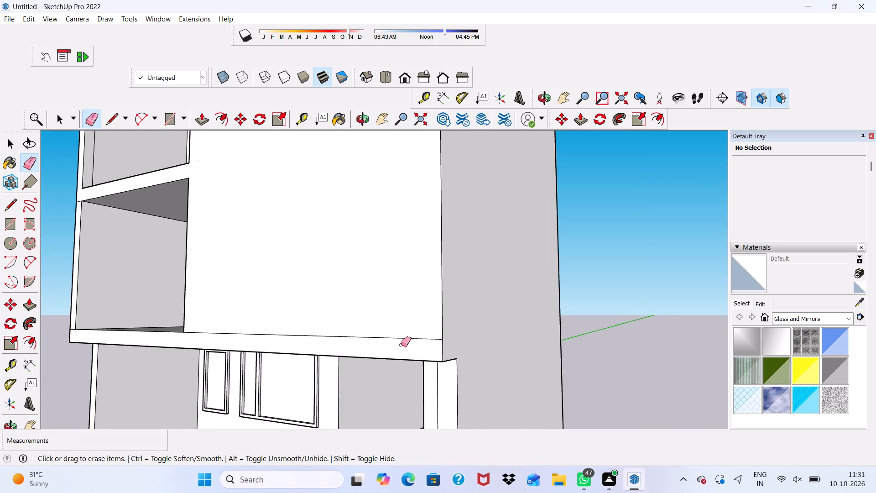
{"action": "scroll", "coordinate": [401, 345], "scroll_direction": "down", "scroll_amount": 8}
{"action": "middle_click_drag", "start_coordinate": [407, 332], "coordinate": [478, 384]}
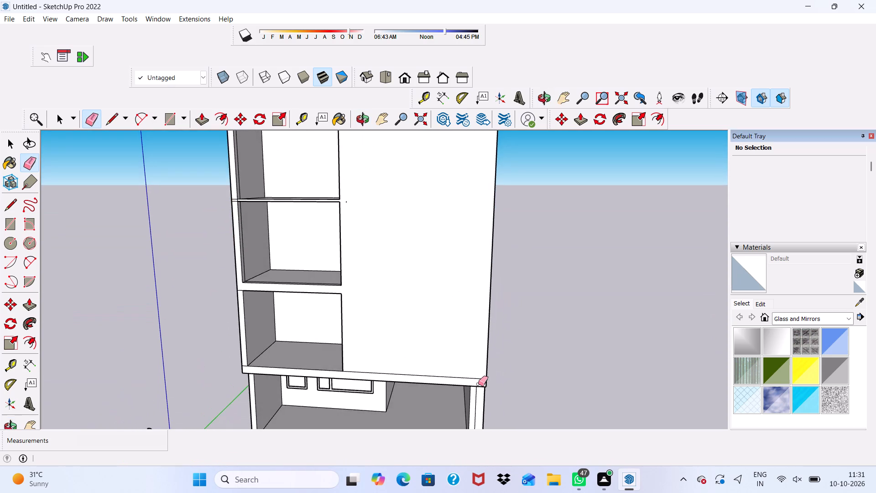
{"action": "scroll", "coordinate": [406, 346], "scroll_direction": "up", "scroll_amount": 2}
{"action": "scroll", "coordinate": [406, 349], "scroll_direction": "down", "scroll_amount": 8}
{"action": "scroll", "coordinate": [375, 266], "scroll_direction": "up", "scroll_amount": 3}
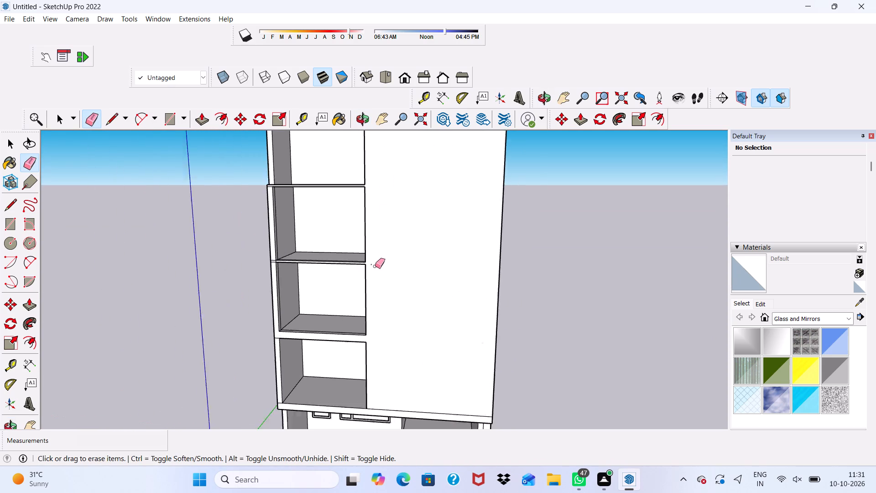
{"action": "scroll", "coordinate": [375, 266], "scroll_direction": "up", "scroll_amount": 3}
{"action": "left_click_drag", "start_coordinate": [373, 262], "coordinate": [371, 264]}
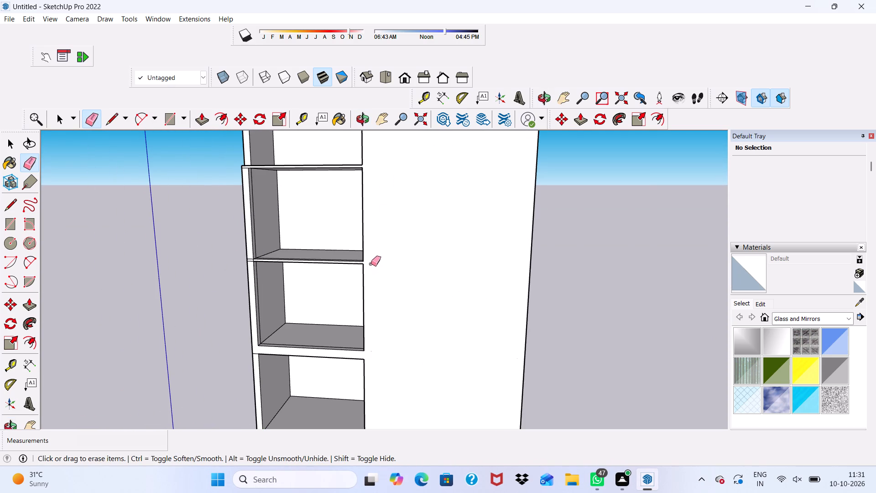
{"action": "left_click_drag", "start_coordinate": [371, 264], "coordinate": [379, 232]}
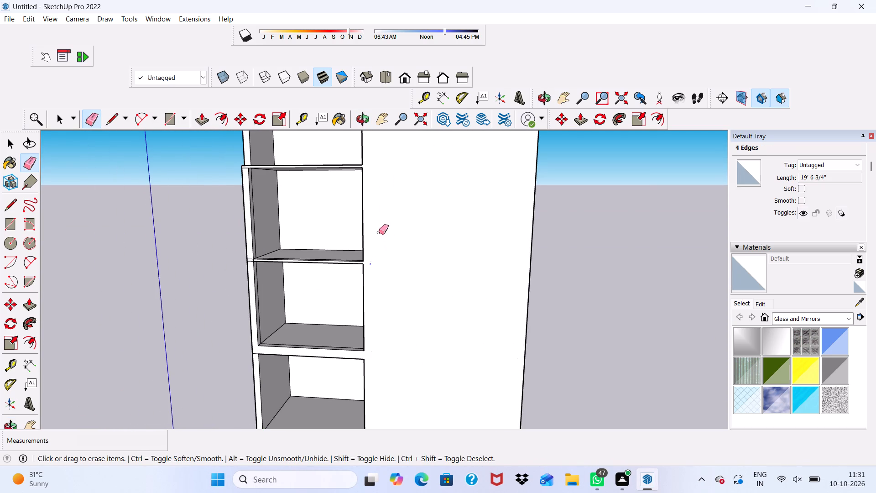
{"action": "left_click_drag", "start_coordinate": [379, 232], "coordinate": [375, 209]}
{"action": "left_click_drag", "start_coordinate": [370, 165], "coordinate": [371, 273]}
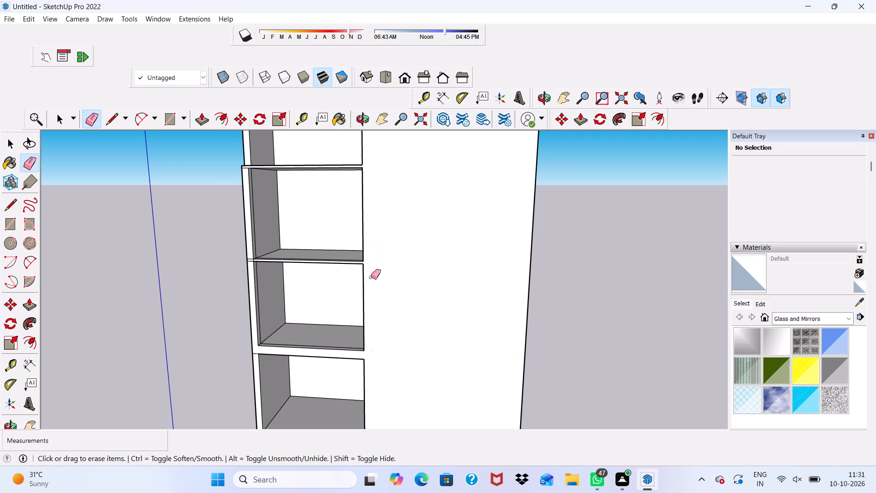
Erase the tiny leftover marks on the roof's top surface.
{"action": "scroll", "coordinate": [364, 297], "scroll_direction": "down", "scroll_amount": 10}
{"action": "scroll", "coordinate": [464, 328], "scroll_direction": "down", "scroll_amount": 1}
{"action": "scroll", "coordinate": [465, 327], "scroll_direction": "up", "scroll_amount": 5}
{"action": "scroll", "coordinate": [468, 324], "scroll_direction": "down", "scroll_amount": 1}
{"action": "middle_click_drag", "start_coordinate": [469, 323], "coordinate": [584, 373]}
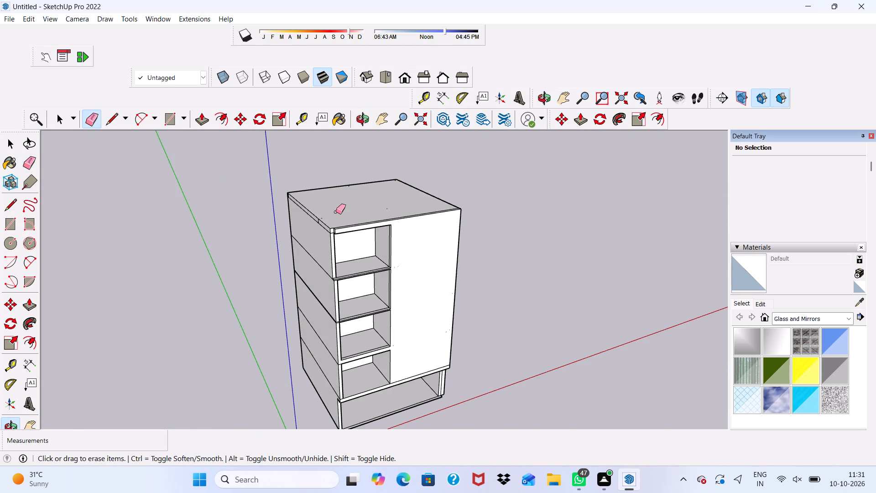
{"action": "scroll", "coordinate": [334, 210], "scroll_direction": "up", "scroll_amount": 9}
{"action": "left_click_drag", "start_coordinate": [420, 214], "coordinate": [426, 206]}
{"action": "right_click", "coordinate": [432, 204]}
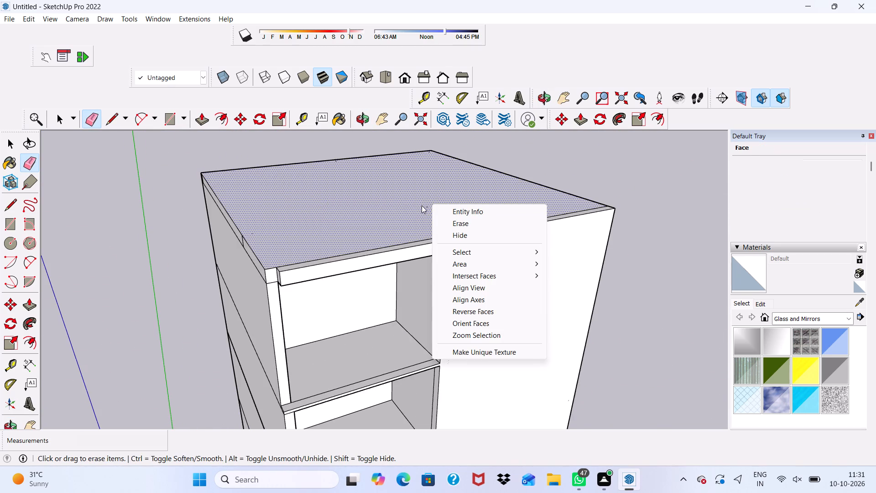
{"action": "scroll", "coordinate": [367, 205], "scroll_direction": "up", "scroll_amount": 1}
{"action": "key", "text": "space"}
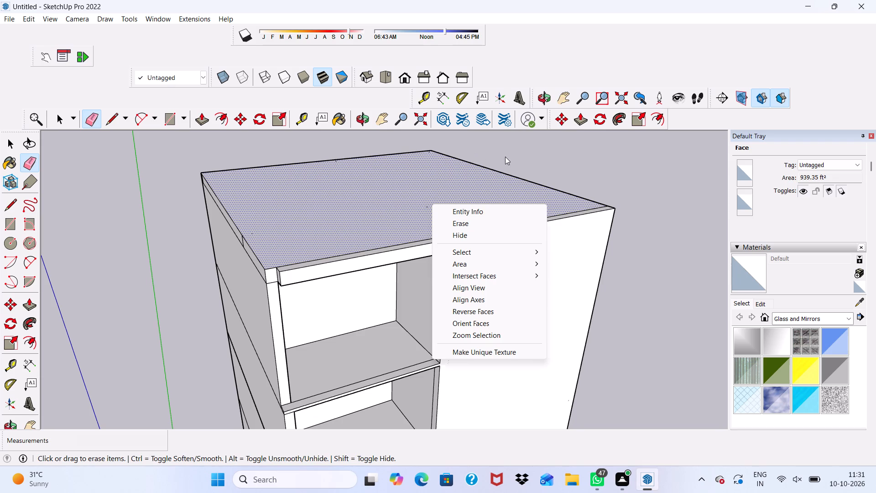
{"action": "left_click", "coordinate": [506, 157]}
{"action": "scroll", "coordinate": [163, 283], "scroll_direction": "up", "scroll_amount": 4}
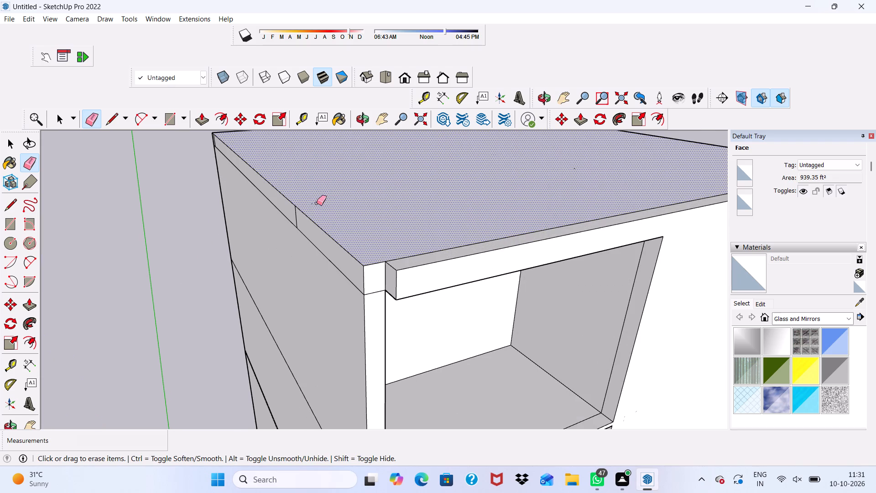
{"action": "left_click_drag", "start_coordinate": [317, 203], "coordinate": [311, 198]}
{"action": "scroll", "coordinate": [308, 189], "scroll_direction": "down", "scroll_amount": 10}
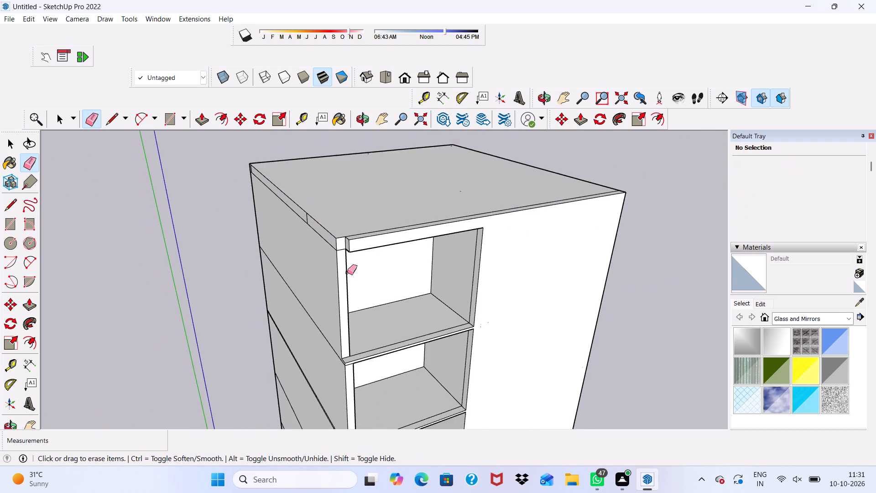
{"action": "scroll", "coordinate": [379, 220], "scroll_direction": "down", "scroll_amount": 2}
{"action": "scroll", "coordinate": [441, 192], "scroll_direction": "up", "scroll_amount": 4}
{"action": "left_click_drag", "start_coordinate": [447, 215], "coordinate": [447, 215]}
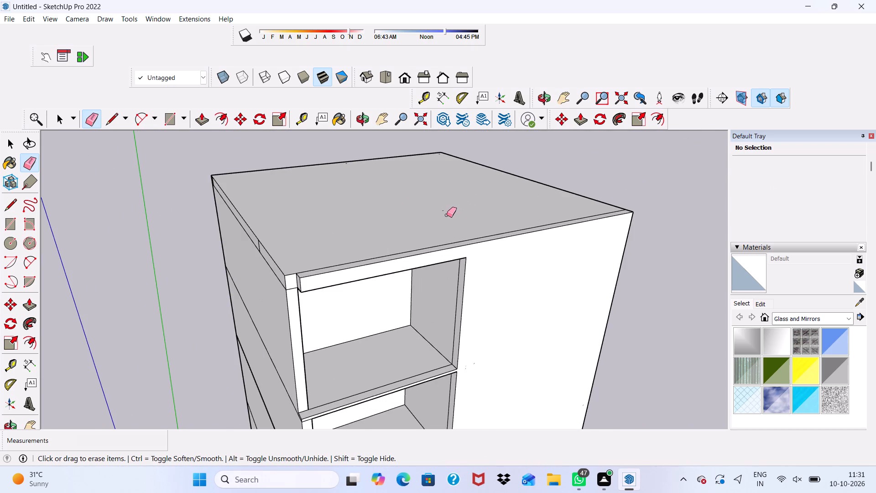
{"action": "left_click_drag", "start_coordinate": [447, 215], "coordinate": [443, 197]}
{"action": "left_click_drag", "start_coordinate": [443, 195], "coordinate": [462, 177]}
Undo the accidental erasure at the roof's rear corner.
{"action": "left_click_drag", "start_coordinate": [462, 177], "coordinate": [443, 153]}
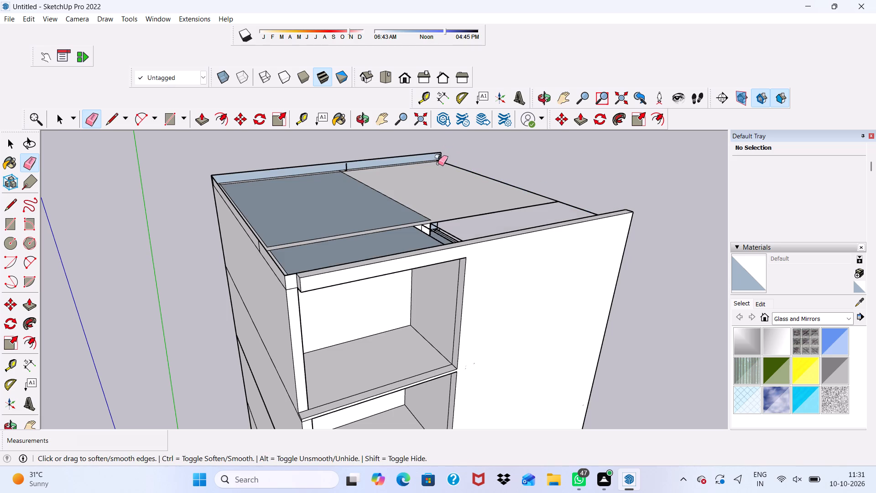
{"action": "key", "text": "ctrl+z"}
Erase the short vertical line across the roof slab's edge on the side wall.
{"action": "scroll", "coordinate": [417, 261], "scroll_direction": "up", "scroll_amount": 1}
{"action": "scroll", "coordinate": [268, 257], "scroll_direction": "up", "scroll_amount": 2}
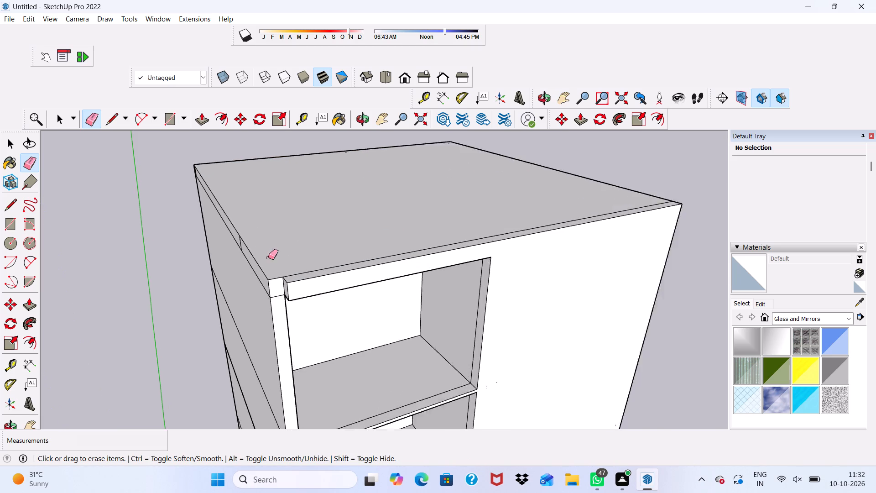
{"action": "scroll", "coordinate": [268, 257], "scroll_direction": "up", "scroll_amount": 17}
{"action": "left_click", "coordinate": [214, 228]}
{"action": "left_click_drag", "start_coordinate": [214, 228], "coordinate": [209, 238]}
{"action": "left_click_drag", "start_coordinate": [209, 234], "coordinate": [217, 239]}
{"action": "scroll", "coordinate": [217, 239], "scroll_direction": "down", "scroll_amount": 7}
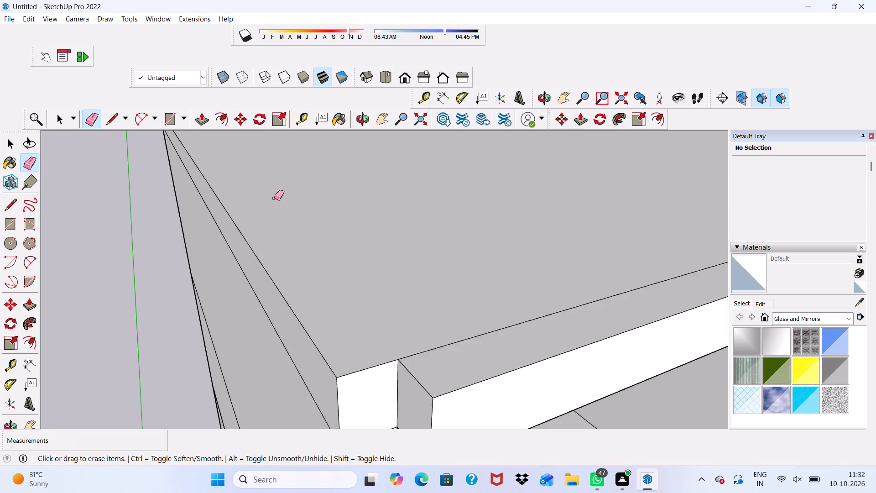
Erase the horizontal line below the roof slab on the side wall, including its short segment at the front corner.
{"action": "scroll", "coordinate": [274, 198], "scroll_direction": "down", "scroll_amount": 2}
{"action": "middle_click_drag", "start_coordinate": [332, 178], "coordinate": [391, 134]}
{"action": "left_click_drag", "start_coordinate": [403, 205], "coordinate": [402, 223]}
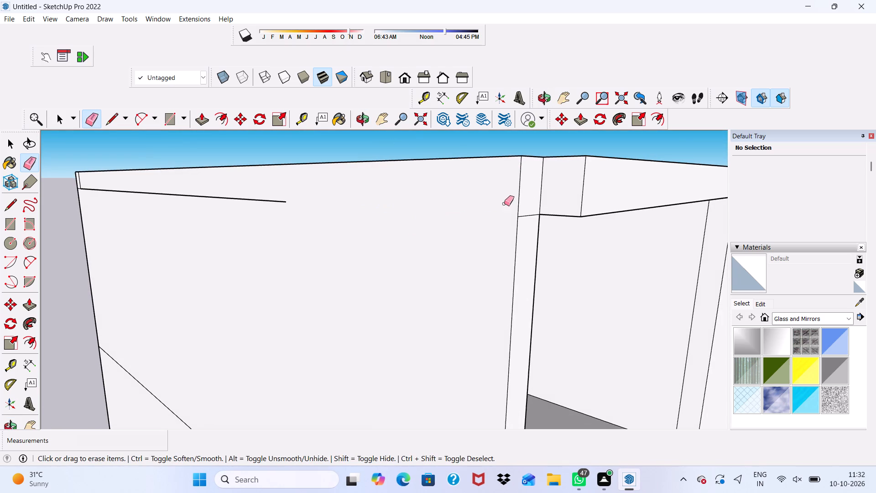
{"action": "left_click_drag", "start_coordinate": [535, 212], "coordinate": [531, 231]}
{"action": "left_click_drag", "start_coordinate": [285, 194], "coordinate": [274, 201]}
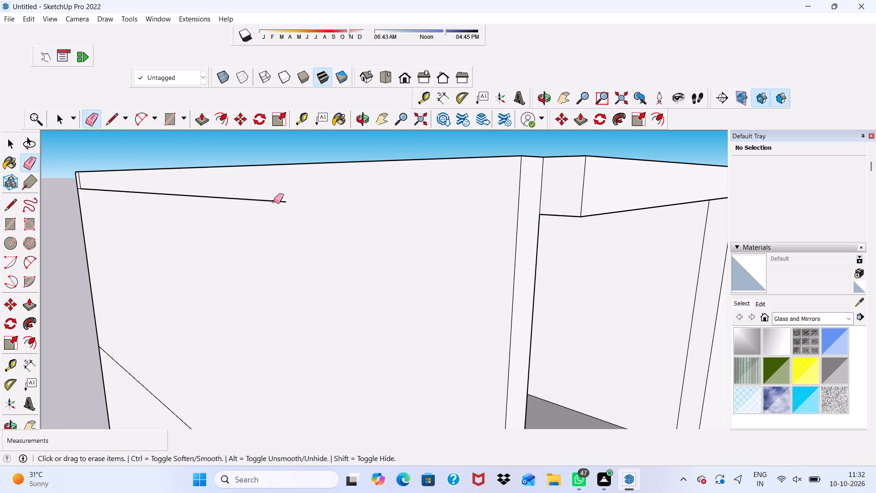
{"action": "left_click_drag", "start_coordinate": [274, 201], "coordinate": [247, 207]}
{"action": "left_click", "coordinate": [246, 207]}
Erase the floor slab lines below the fifth and fourth storeys across the side wall.
{"action": "scroll", "coordinate": [246, 205], "scroll_direction": "down", "scroll_amount": 6}
{"action": "scroll", "coordinate": [473, 173], "scroll_direction": "down", "scroll_amount": 6}
{"action": "left_click_drag", "start_coordinate": [355, 266], "coordinate": [359, 314]}
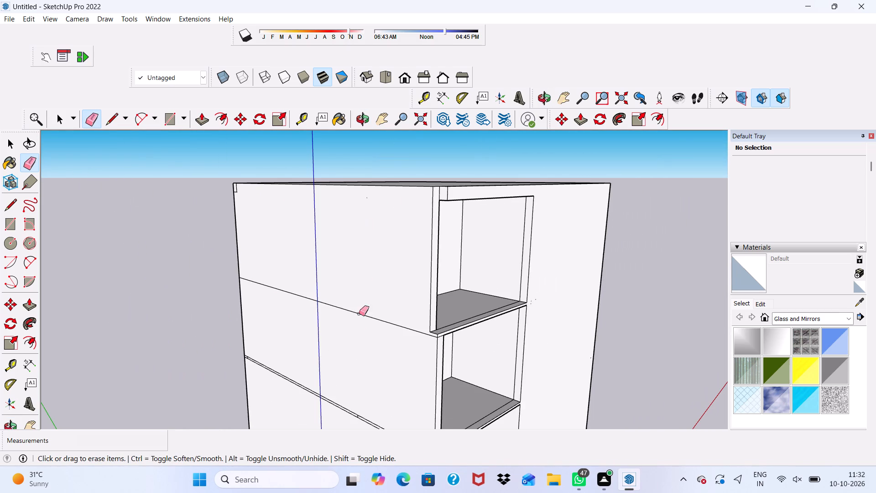
{"action": "left_click_drag", "start_coordinate": [359, 314], "coordinate": [338, 415]}
{"action": "left_click_drag", "start_coordinate": [388, 296], "coordinate": [361, 392]}
{"action": "scroll", "coordinate": [373, 251], "scroll_direction": "down", "scroll_amount": 5}
{"action": "left_click_drag", "start_coordinate": [374, 342], "coordinate": [376, 387]}
Erase the two remaining lower floor lines across the side wall.
{"action": "scroll", "coordinate": [370, 261], "scroll_direction": "down", "scroll_amount": 5}
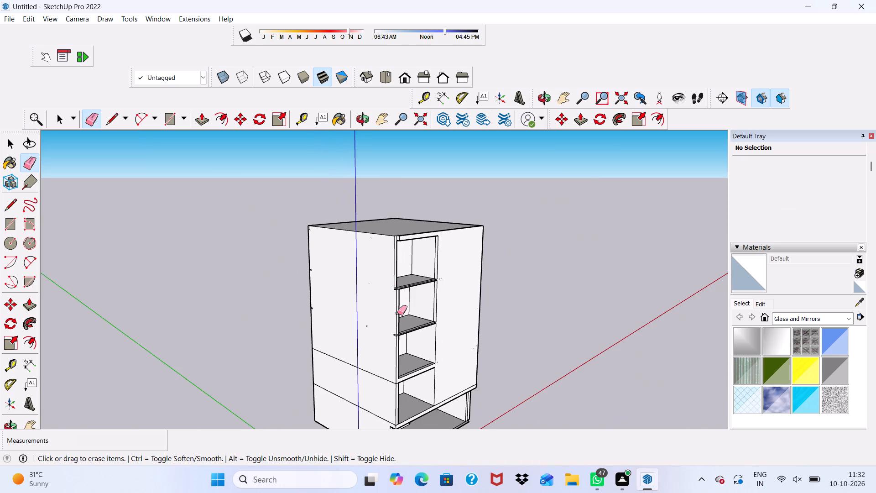
{"action": "scroll", "coordinate": [385, 383], "scroll_direction": "up", "scroll_amount": 4}
{"action": "left_click_drag", "start_coordinate": [375, 363], "coordinate": [359, 431]}
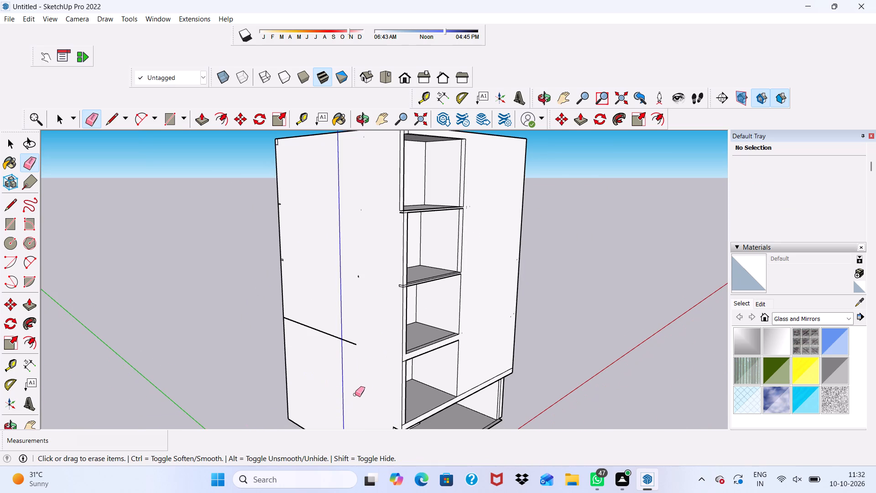
{"action": "left_click_drag", "start_coordinate": [331, 316], "coordinate": [321, 346]}
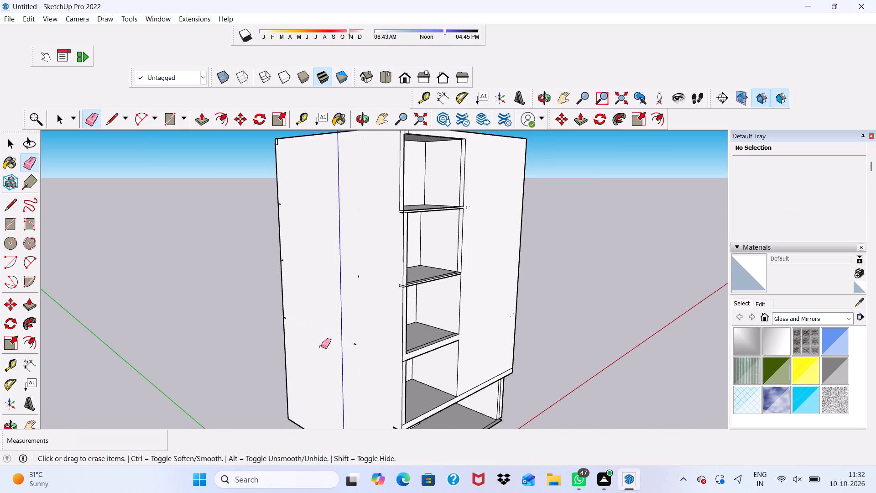
Erase the short leftover mark in the middle of the side wall at the third storey's floor level.
{"action": "scroll", "coordinate": [428, 189], "scroll_direction": "down", "scroll_amount": 2}
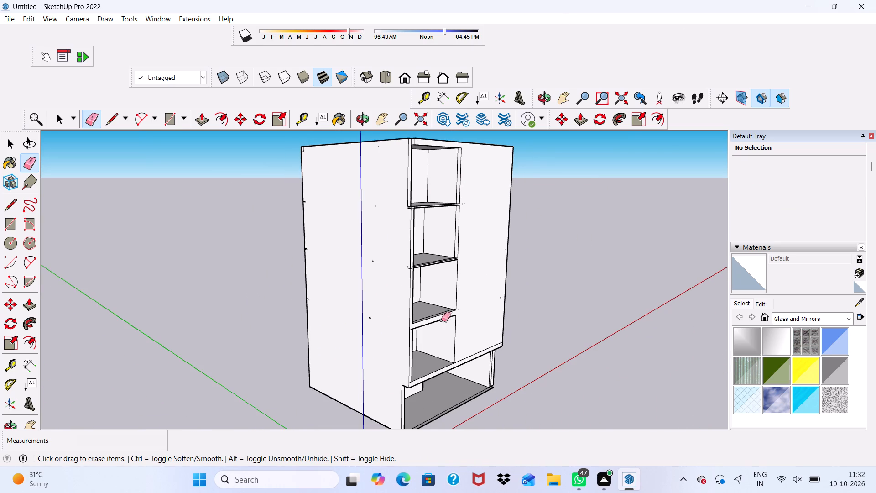
{"action": "scroll", "coordinate": [347, 342], "scroll_direction": "up", "scroll_amount": 5}
{"action": "scroll", "coordinate": [415, 318], "scroll_direction": "up", "scroll_amount": 2}
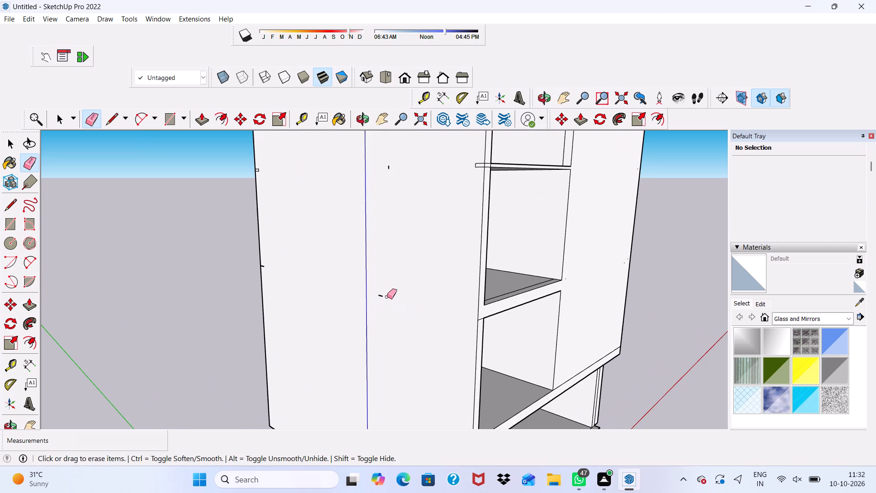
{"action": "left_click_drag", "start_coordinate": [389, 290], "coordinate": [378, 295]}
Erase the slab end lines at the side wall's front edge and the short vertical mark beside them at the fourth storey's floor.
{"action": "scroll", "coordinate": [409, 365], "scroll_direction": "down", "scroll_amount": 11}
{"action": "scroll", "coordinate": [445, 350], "scroll_direction": "up", "scroll_amount": 1}
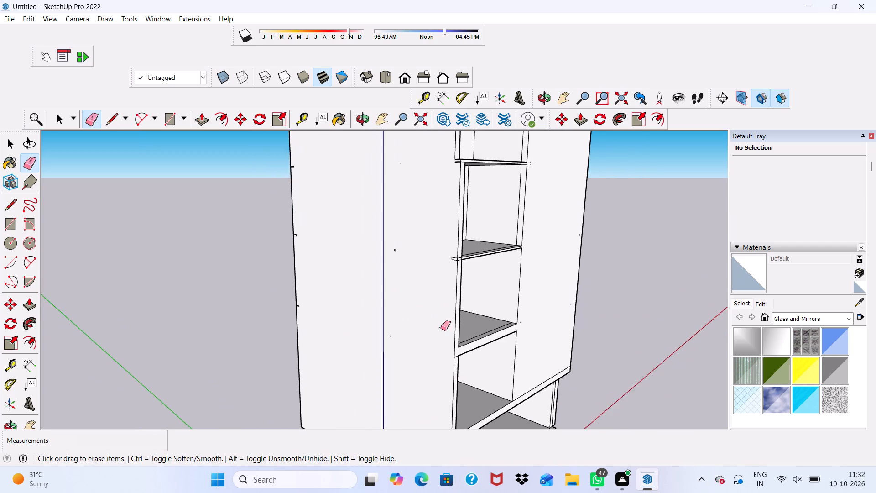
{"action": "scroll", "coordinate": [441, 329], "scroll_direction": "up", "scroll_amount": 1}
{"action": "scroll", "coordinate": [453, 253], "scroll_direction": "up", "scroll_amount": 8}
{"action": "left_click_drag", "start_coordinate": [461, 252], "coordinate": [463, 263]}
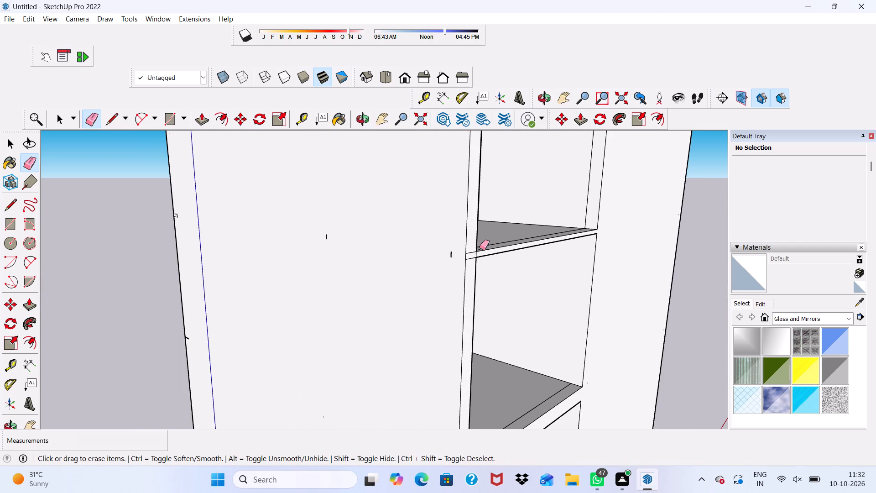
{"action": "left_click_drag", "start_coordinate": [469, 251], "coordinate": [470, 268]}
{"action": "left_click", "coordinate": [448, 253]}
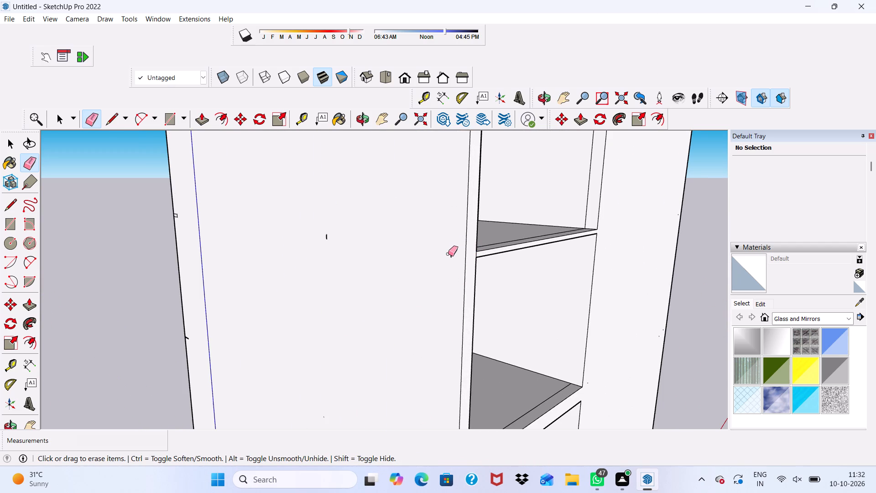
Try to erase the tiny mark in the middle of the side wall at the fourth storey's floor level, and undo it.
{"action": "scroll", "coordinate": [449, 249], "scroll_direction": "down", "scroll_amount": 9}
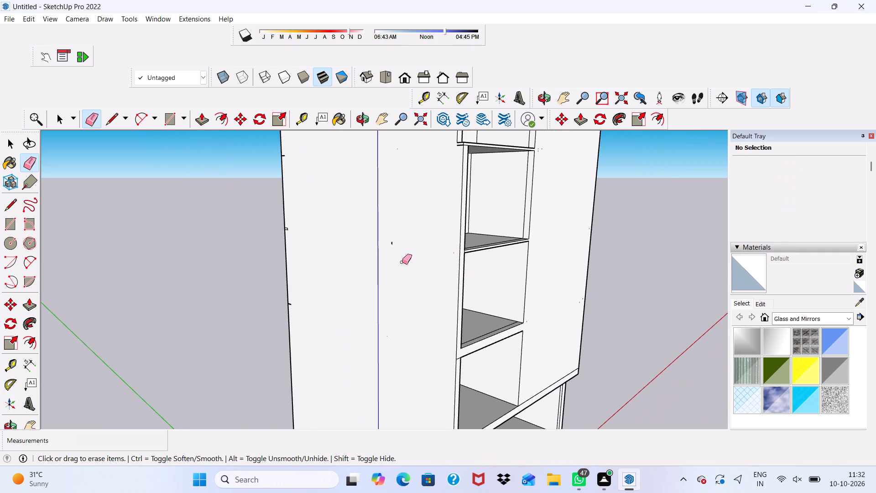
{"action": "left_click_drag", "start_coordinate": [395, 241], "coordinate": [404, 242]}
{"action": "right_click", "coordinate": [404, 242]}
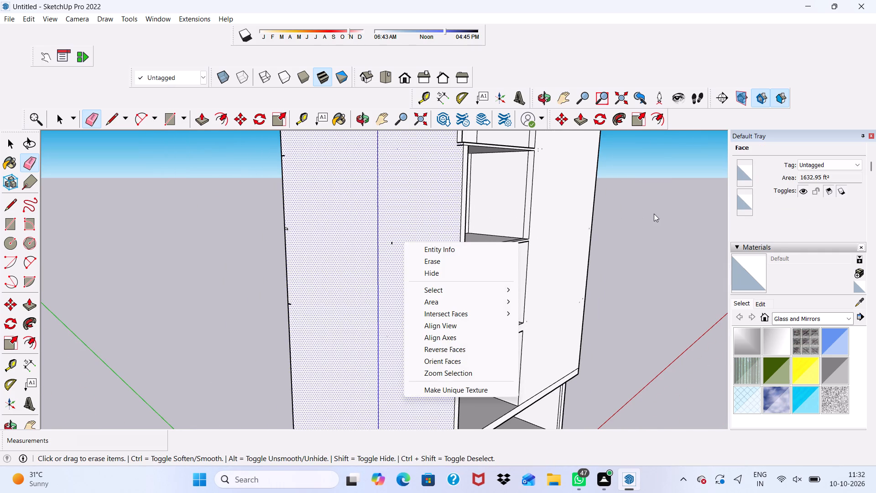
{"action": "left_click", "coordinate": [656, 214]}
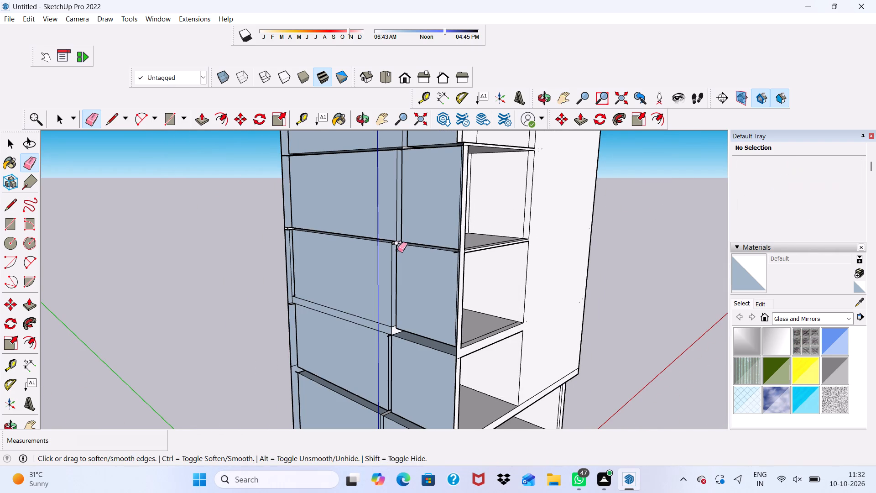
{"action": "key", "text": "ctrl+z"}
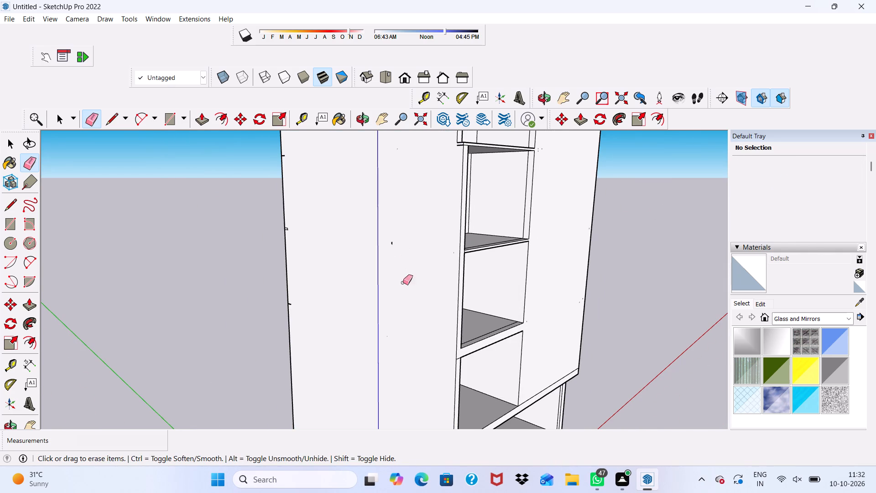
Erase the short vertical mark in the middle of the side wall at the fourth storey's floor level.
{"action": "scroll", "coordinate": [553, 462], "scroll_direction": "up", "scroll_amount": 2}
{"action": "scroll", "coordinate": [406, 154], "scroll_direction": "up", "scroll_amount": 5}
{"action": "middle_click_drag", "start_coordinate": [407, 155], "coordinate": [401, 160]}
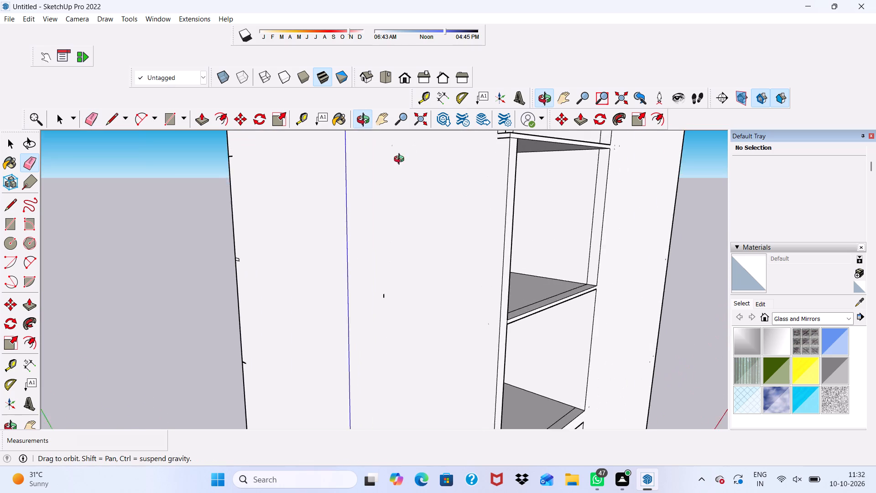
{"action": "middle_click_drag", "start_coordinate": [401, 160], "coordinate": [320, 193]}
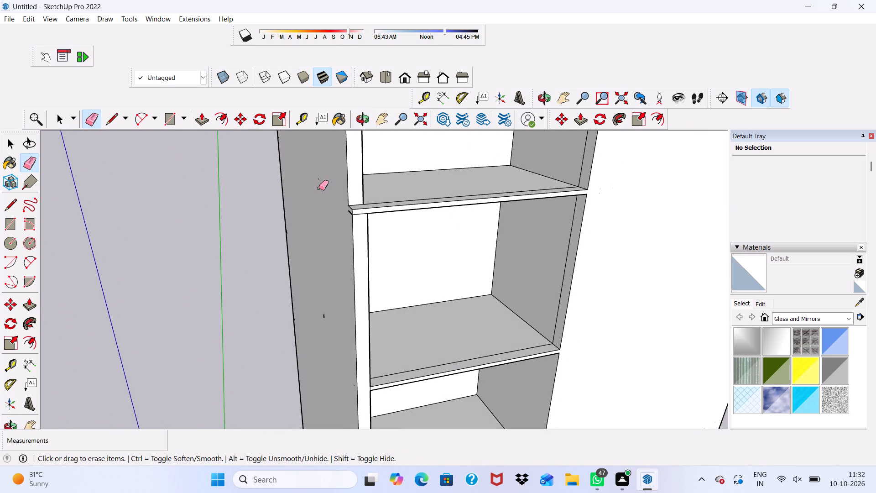
{"action": "scroll", "coordinate": [319, 188], "scroll_direction": "up", "scroll_amount": 4}
{"action": "scroll", "coordinate": [324, 185], "scroll_direction": "down", "scroll_amount": 4}
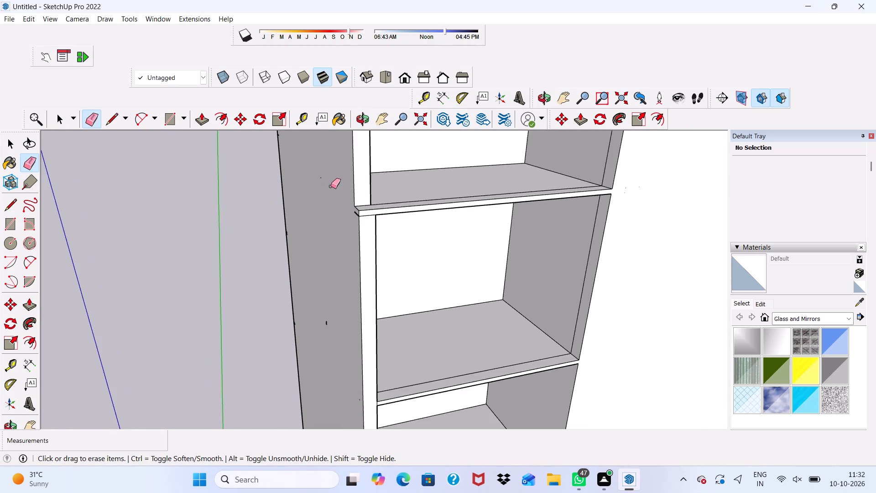
{"action": "middle_click_drag", "start_coordinate": [331, 186], "coordinate": [417, 160]}
{"action": "scroll", "coordinate": [381, 167], "scroll_direction": "up", "scroll_amount": 4}
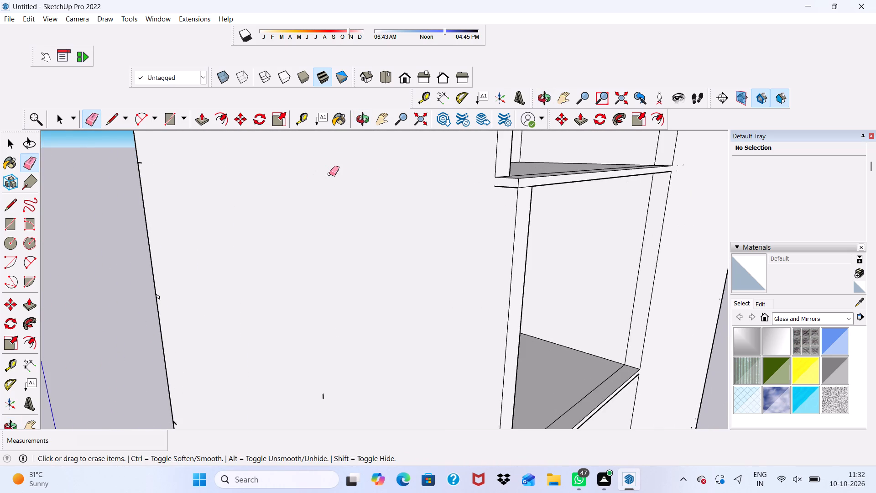
{"action": "left_click_drag", "start_coordinate": [329, 174], "coordinate": [322, 182]}
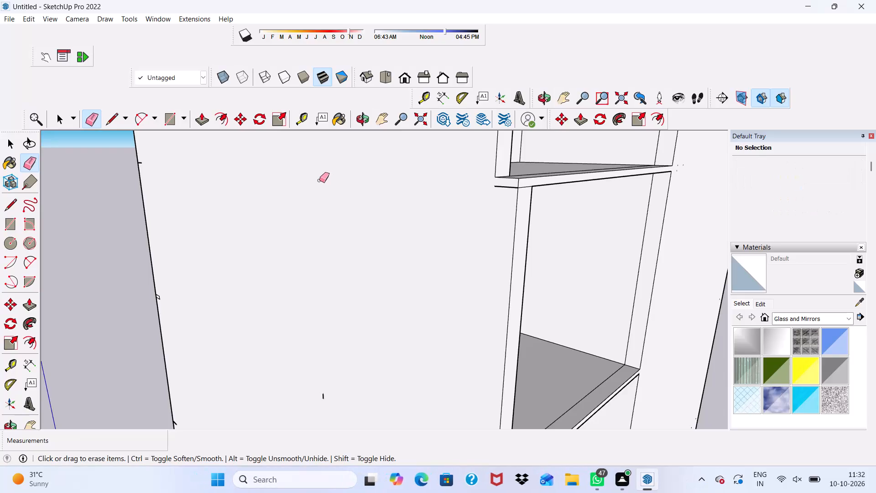
{"action": "scroll", "coordinate": [343, 230], "scroll_direction": "down", "scroll_amount": 3}
{"action": "scroll", "coordinate": [346, 233], "scroll_direction": "up", "scroll_amount": 3}
{"action": "scroll", "coordinate": [346, 227], "scroll_direction": "down", "scroll_amount": 2}
{"action": "scroll", "coordinate": [305, 361], "scroll_direction": "up", "scroll_amount": 3}
{"action": "left_click_drag", "start_coordinate": [334, 378], "coordinate": [331, 380]}
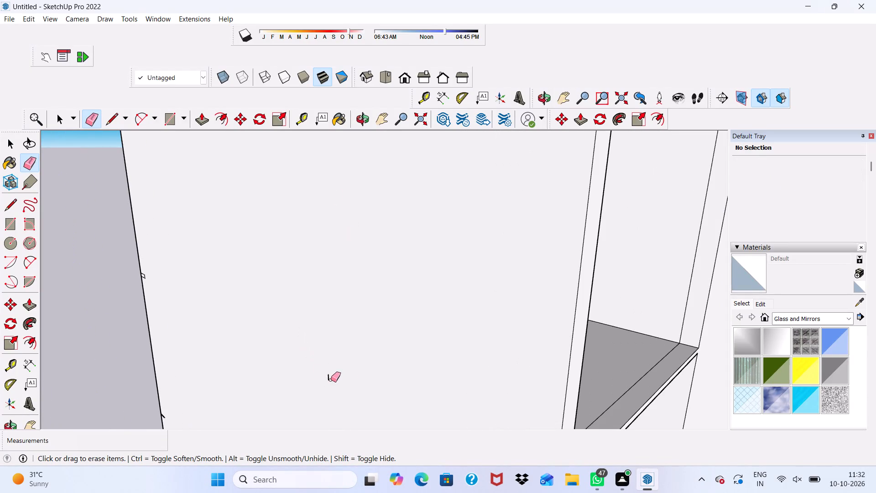
{"action": "left_click_drag", "start_coordinate": [331, 380], "coordinate": [329, 384]}
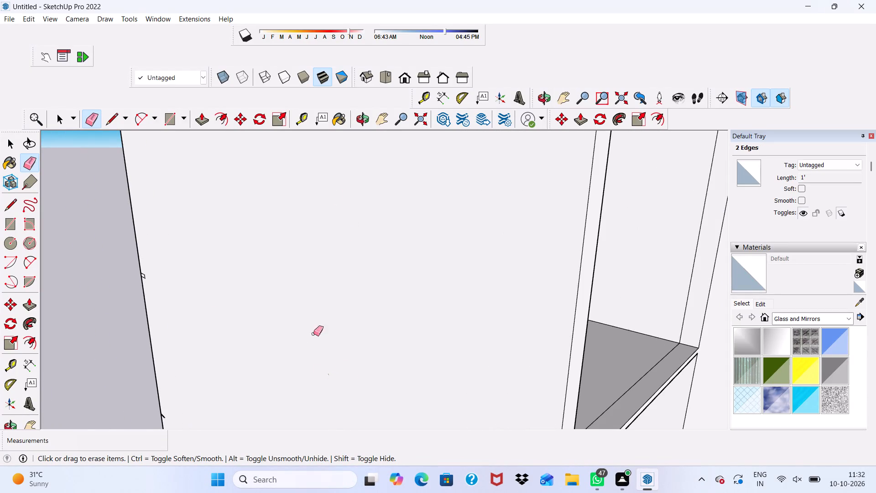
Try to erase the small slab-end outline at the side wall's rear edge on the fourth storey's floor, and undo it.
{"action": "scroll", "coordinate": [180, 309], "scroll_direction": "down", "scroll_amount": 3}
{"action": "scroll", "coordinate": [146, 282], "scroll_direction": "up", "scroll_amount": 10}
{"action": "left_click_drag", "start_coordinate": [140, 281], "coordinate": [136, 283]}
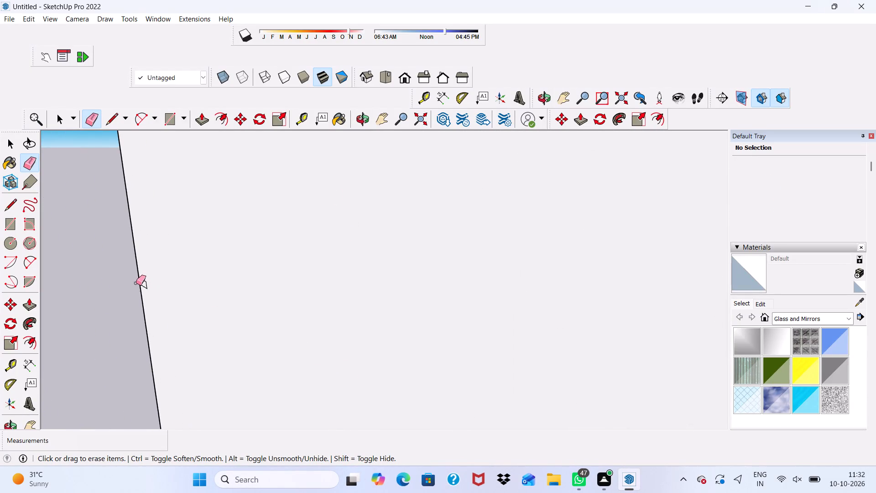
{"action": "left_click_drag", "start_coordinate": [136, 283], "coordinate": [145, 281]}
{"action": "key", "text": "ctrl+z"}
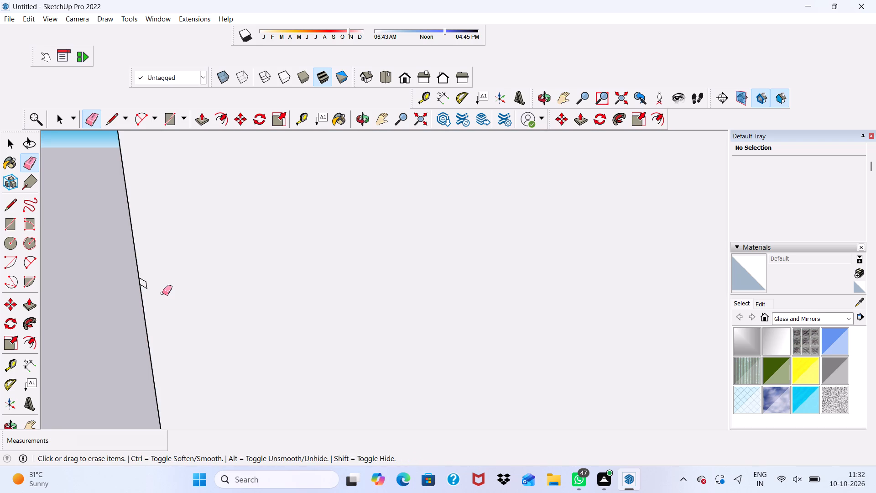
Erase the three lines of the slab-end outline at the side wall's rear edge at the fourth storey's floor.
{"action": "scroll", "coordinate": [186, 295], "scroll_direction": "up", "scroll_amount": 12}
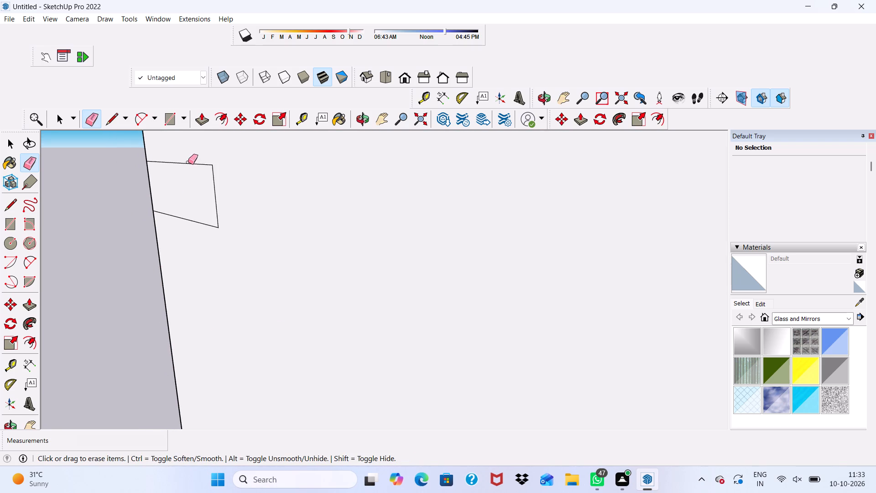
{"action": "left_click_drag", "start_coordinate": [188, 163], "coordinate": [184, 222]}
{"action": "left_click_drag", "start_coordinate": [201, 197], "coordinate": [219, 194]}
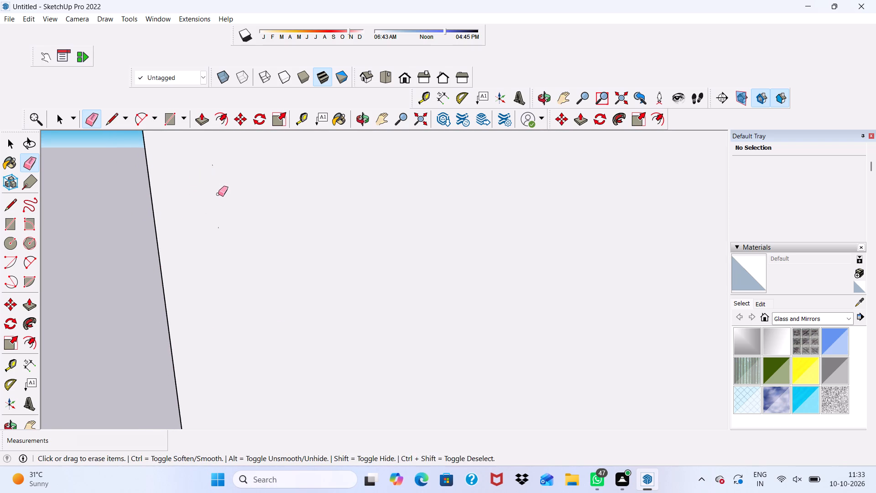
Erase the slab-end marks at the side wall's rear edge at the third and fifth storeys' floor levels.
{"action": "scroll", "coordinate": [222, 214], "scroll_direction": "down", "scroll_amount": 20}
{"action": "scroll", "coordinate": [222, 214], "scroll_direction": "down", "scroll_amount": 17}
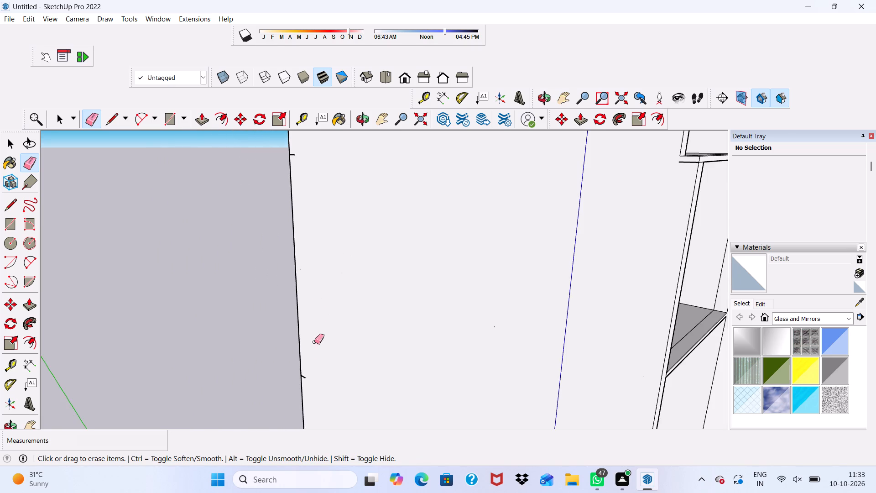
{"action": "scroll", "coordinate": [304, 381], "scroll_direction": "up", "scroll_amount": 12}
{"action": "left_click_drag", "start_coordinate": [321, 316], "coordinate": [313, 335]}
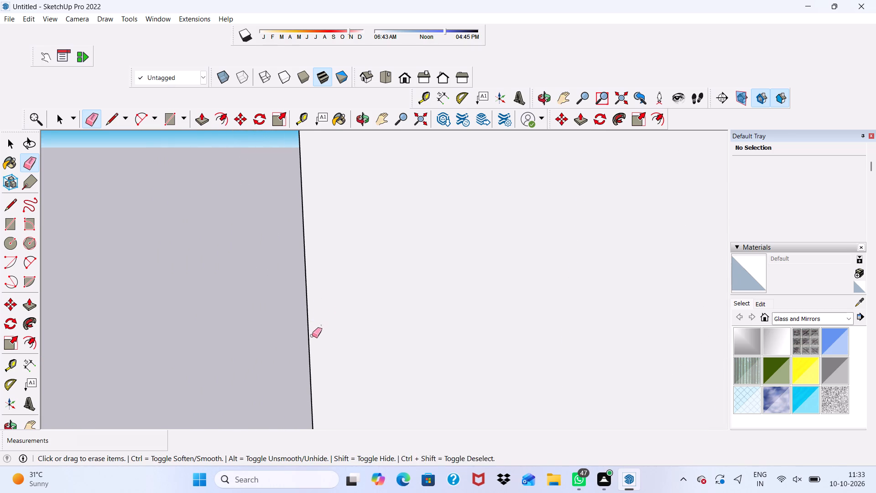
{"action": "scroll", "coordinate": [312, 336], "scroll_direction": "down", "scroll_amount": 16}
{"action": "scroll", "coordinate": [373, 388], "scroll_direction": "down", "scroll_amount": 4}
{"action": "scroll", "coordinate": [331, 245], "scroll_direction": "up", "scroll_amount": 6}
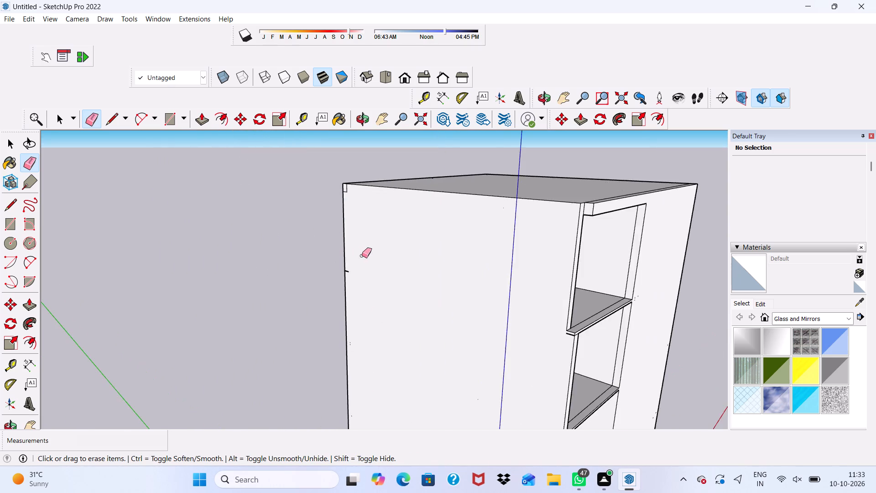
{"action": "scroll", "coordinate": [362, 256], "scroll_direction": "up", "scroll_amount": 9}
{"action": "scroll", "coordinate": [337, 286], "scroll_direction": "up", "scroll_amount": 3}
{"action": "left_click_drag", "start_coordinate": [333, 296], "coordinate": [330, 316]}
{"action": "scroll", "coordinate": [328, 319], "scroll_direction": "down", "scroll_amount": 4}
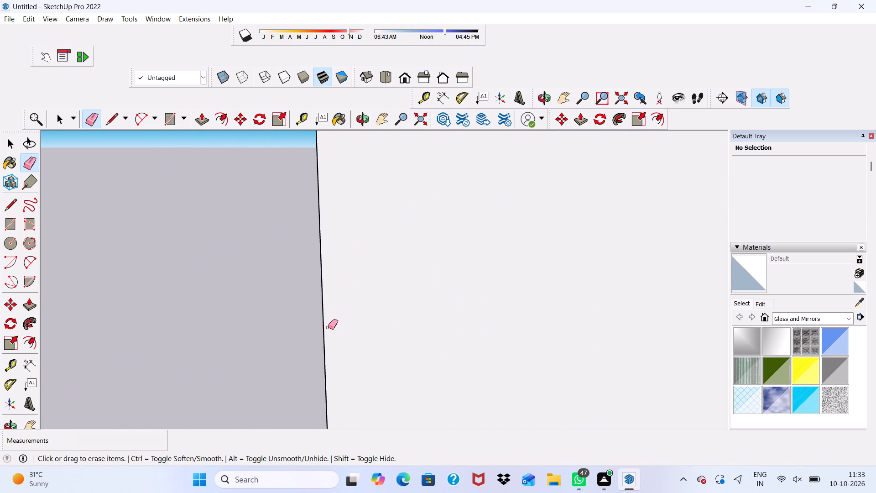
Erase the small slab-end outline at the side wall's top rear corner, directly beneath the roof.
{"action": "scroll", "coordinate": [328, 327], "scroll_direction": "down", "scroll_amount": 11}
{"action": "scroll", "coordinate": [338, 236], "scroll_direction": "up", "scroll_amount": 16}
{"action": "left_click_drag", "start_coordinate": [333, 250], "coordinate": [333, 250]}
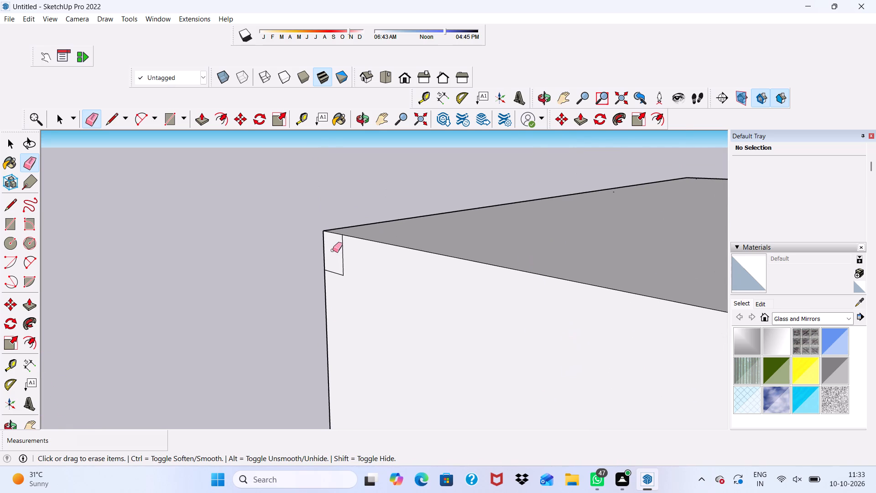
{"action": "left_click_drag", "start_coordinate": [333, 250], "coordinate": [342, 275]}
{"action": "left_click_drag", "start_coordinate": [338, 264], "coordinate": [344, 263]}
{"action": "left_click", "coordinate": [344, 263]}
{"action": "scroll", "coordinate": [329, 270], "scroll_direction": "down", "scroll_amount": 7}
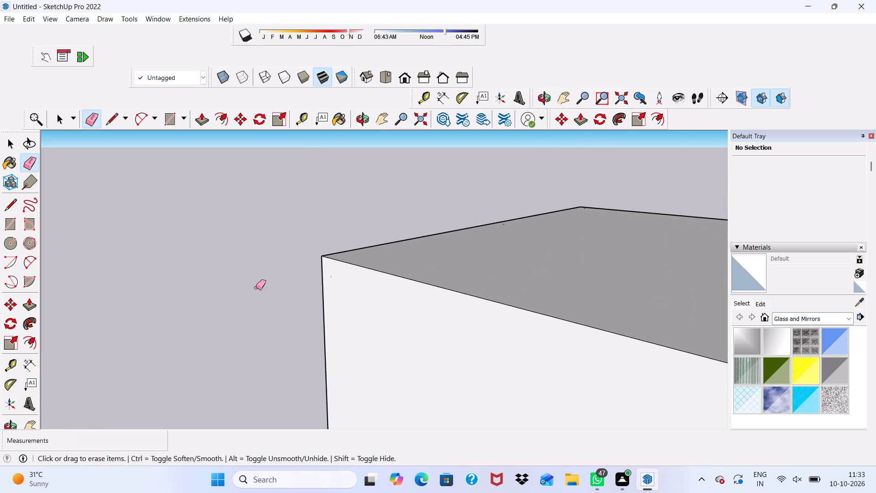
Erase the line beneath the roof, the vertical partition line and the floor line of the top storey on the rear wall.
{"action": "scroll", "coordinate": [256, 288], "scroll_direction": "down", "scroll_amount": 15}
{"action": "middle_click_drag", "start_coordinate": [386, 360], "coordinate": [90, 328]}
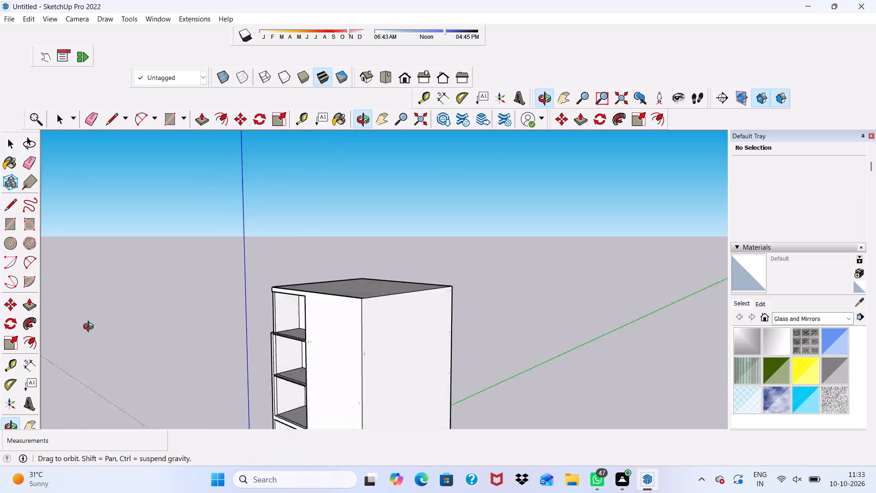
{"action": "middle_click_drag", "start_coordinate": [90, 328], "coordinate": [0, 346]}
{"action": "scroll", "coordinate": [598, 319], "scroll_direction": "up", "scroll_amount": 5}
{"action": "scroll", "coordinate": [594, 323], "scroll_direction": "down", "scroll_amount": 2}
{"action": "middle_click_drag", "start_coordinate": [590, 323], "coordinate": [388, 306]}
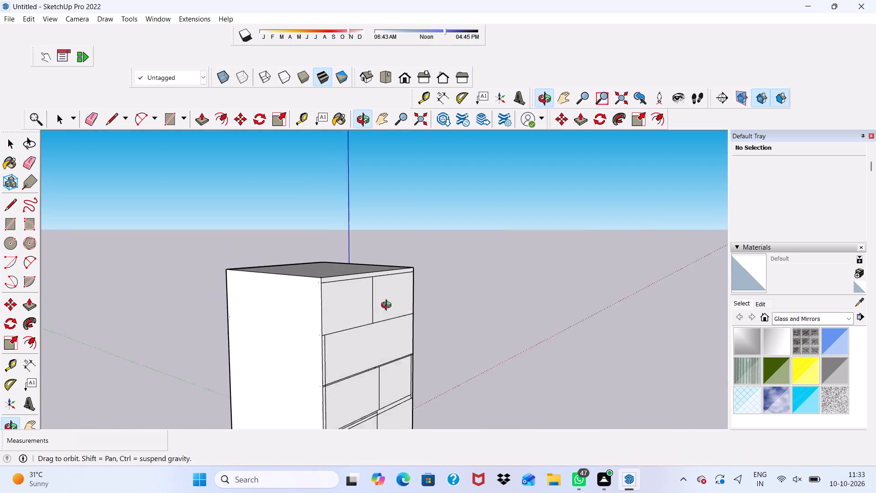
{"action": "middle_click_drag", "start_coordinate": [388, 306], "coordinate": [364, 312]}
{"action": "scroll", "coordinate": [362, 310], "scroll_direction": "up", "scroll_amount": 4}
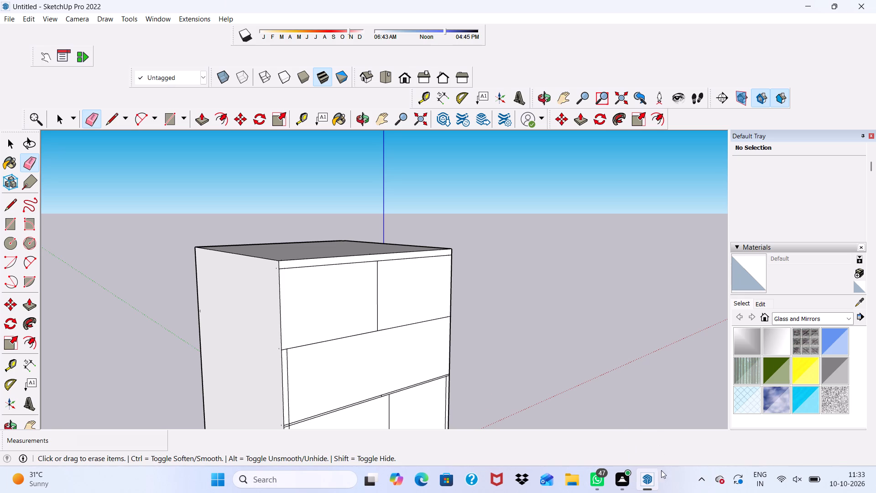
{"action": "scroll", "coordinate": [615, 379], "scroll_direction": "up", "scroll_amount": 5}
{"action": "scroll", "coordinate": [308, 294], "scroll_direction": "down", "scroll_amount": 3}
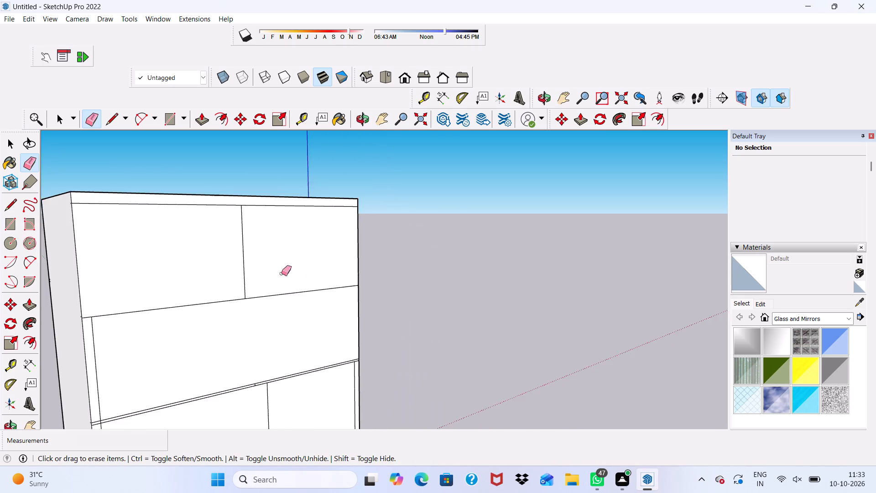
{"action": "scroll", "coordinate": [268, 243], "scroll_direction": "up", "scroll_amount": 3}
{"action": "left_click_drag", "start_coordinate": [298, 201], "coordinate": [276, 252]}
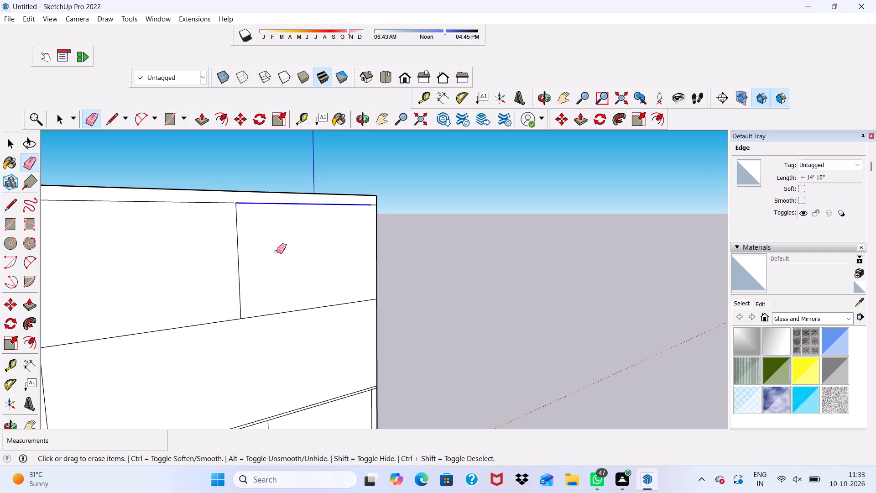
{"action": "left_click_drag", "start_coordinate": [276, 252], "coordinate": [246, 345]}
{"action": "left_click_drag", "start_coordinate": [235, 201], "coordinate": [237, 310]}
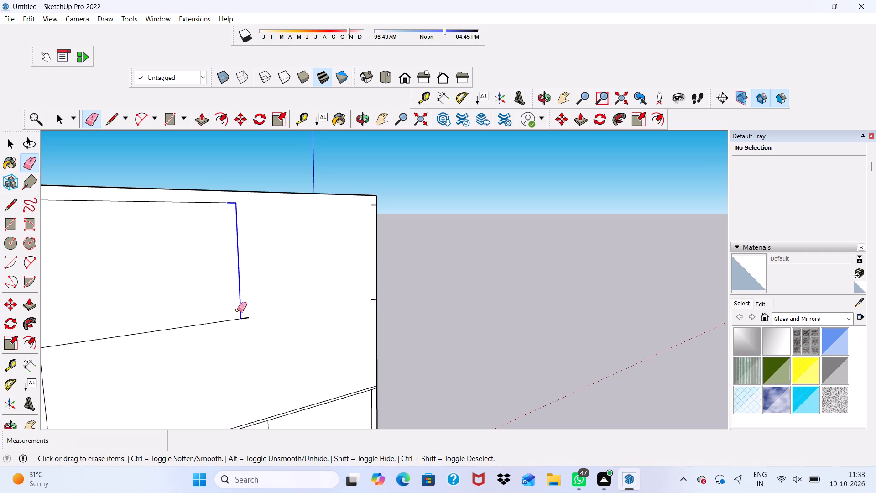
{"action": "left_click_drag", "start_coordinate": [237, 310], "coordinate": [213, 334]}
{"action": "left_click_drag", "start_coordinate": [205, 200], "coordinate": [229, 330]}
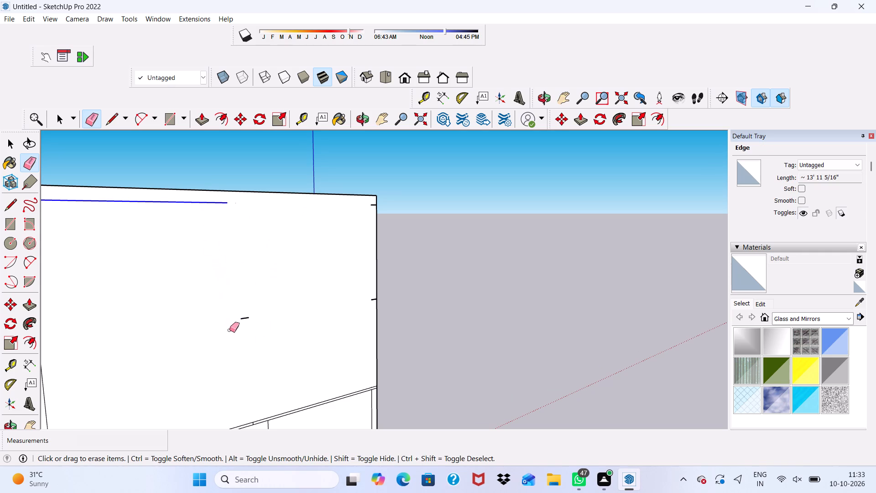
{"action": "left_click_drag", "start_coordinate": [229, 330], "coordinate": [238, 319]}
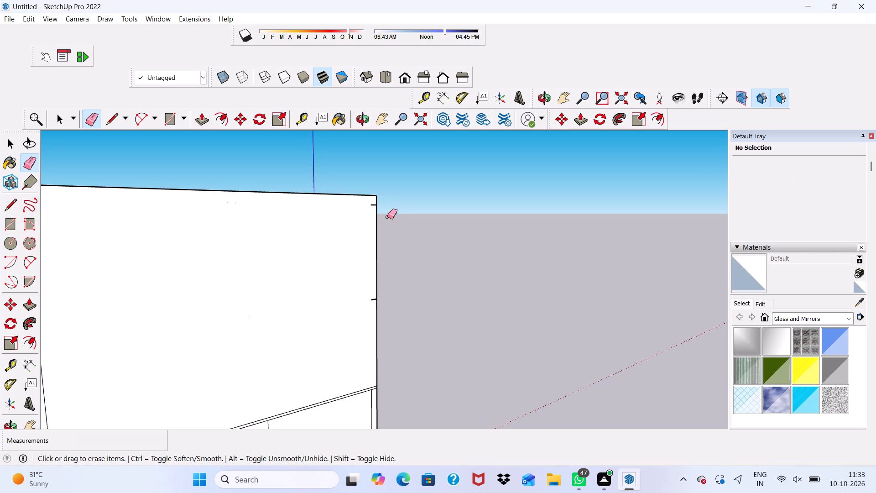
Erase the two short line ends left at the rear wall's far vertical edge, beneath the roof and at the top storey's floor.
{"action": "scroll", "coordinate": [387, 214], "scroll_direction": "up", "scroll_amount": 11}
{"action": "left_click_drag", "start_coordinate": [359, 199], "coordinate": [360, 218]}
{"action": "scroll", "coordinate": [348, 189], "scroll_direction": "down", "scroll_amount": 3}
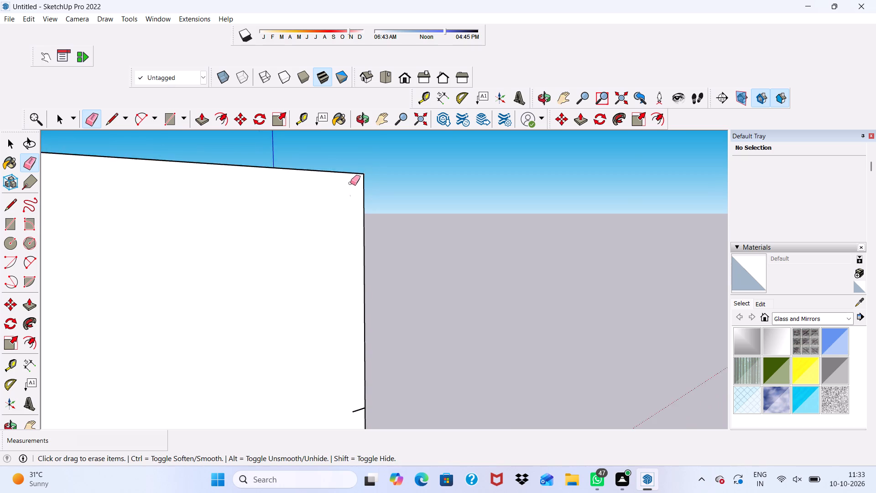
{"action": "scroll", "coordinate": [350, 183], "scroll_direction": "down", "scroll_amount": 9}
{"action": "scroll", "coordinate": [365, 317], "scroll_direction": "up", "scroll_amount": 7}
{"action": "left_click_drag", "start_coordinate": [366, 304], "coordinate": [363, 326]}
{"action": "scroll", "coordinate": [369, 297], "scroll_direction": "down", "scroll_amount": 3}
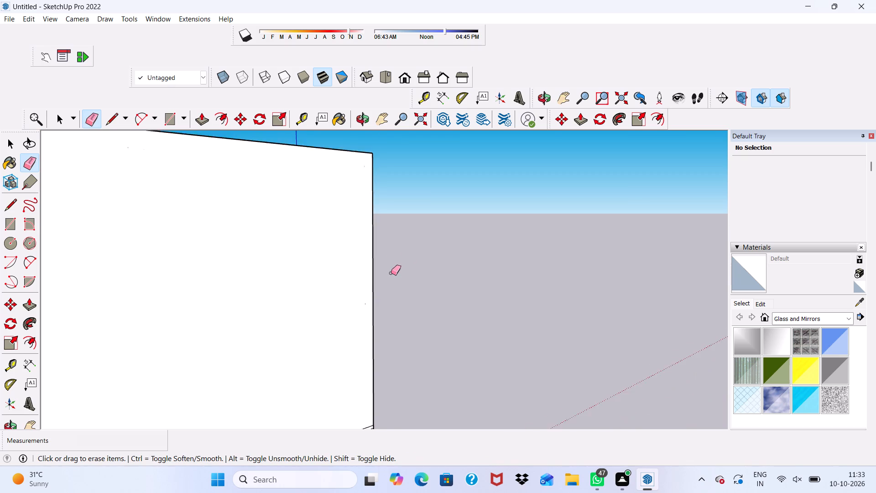
Erase the floor and partition lines across the rear wall's middle storeys, including the short dash left at mid-width.
{"action": "scroll", "coordinate": [391, 273], "scroll_direction": "down", "scroll_amount": 19}
{"action": "scroll", "coordinate": [425, 355], "scroll_direction": "up", "scroll_amount": 5}
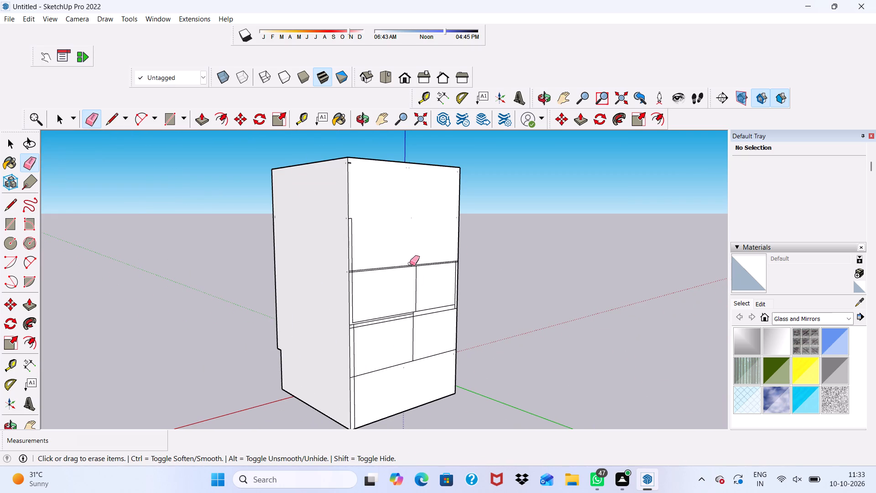
{"action": "left_click_drag", "start_coordinate": [410, 263], "coordinate": [399, 332]}
{"action": "left_click_drag", "start_coordinate": [424, 252], "coordinate": [412, 318]}
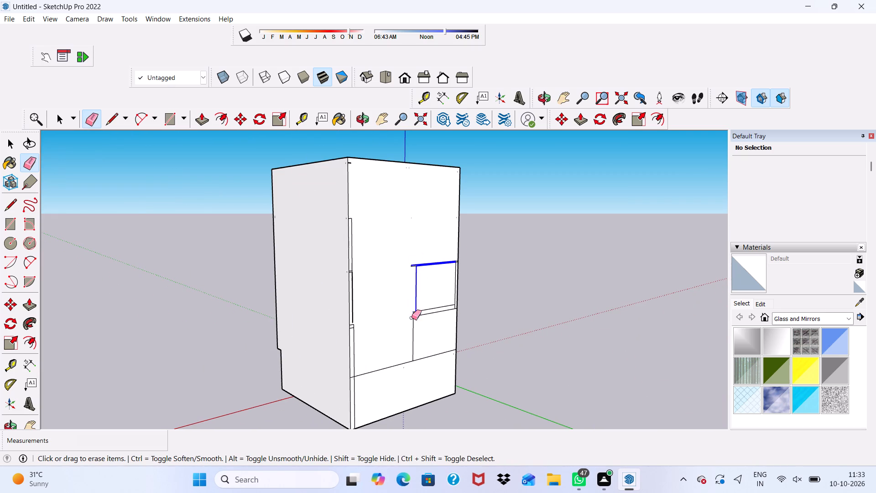
{"action": "left_click_drag", "start_coordinate": [412, 318], "coordinate": [415, 367]}
{"action": "left_click_drag", "start_coordinate": [426, 304], "coordinate": [430, 324]}
{"action": "left_click_drag", "start_coordinate": [409, 259], "coordinate": [414, 316]}
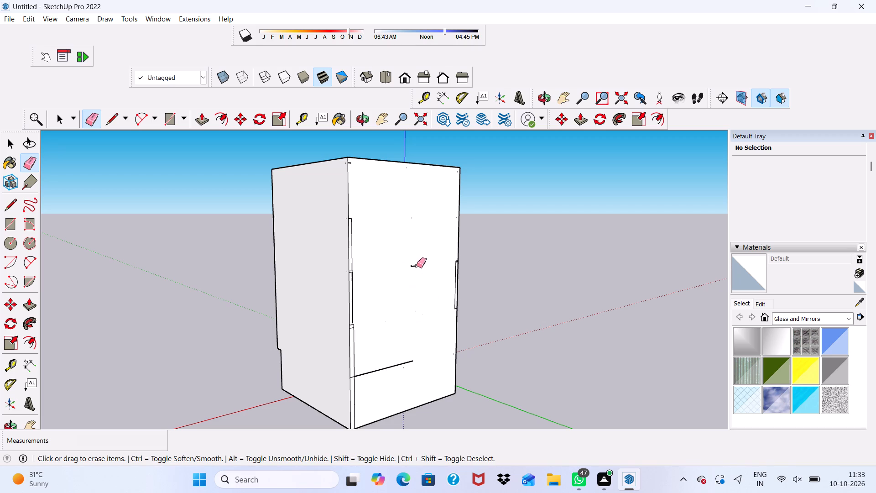
{"action": "left_click_drag", "start_coordinate": [416, 264], "coordinate": [407, 273]}
{"action": "left_click_drag", "start_coordinate": [414, 260], "coordinate": [418, 264]}
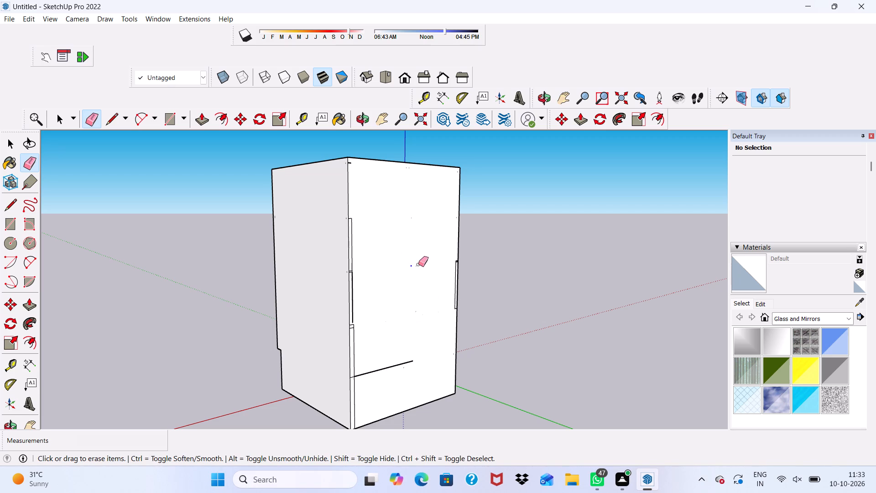
{"action": "left_click_drag", "start_coordinate": [418, 264], "coordinate": [421, 260]}
{"action": "left_click", "coordinate": [422, 260]}
Erase the short line end beneath the roof at the rear wall's near vertical corner.
{"action": "scroll", "coordinate": [422, 260], "scroll_direction": "up", "scroll_amount": 10}
{"action": "scroll", "coordinate": [369, 274], "scroll_direction": "down", "scroll_amount": 6}
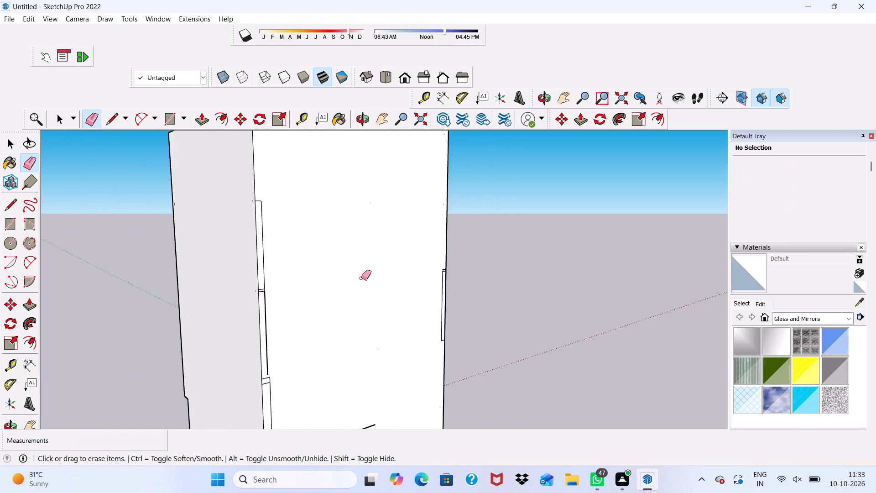
{"action": "scroll", "coordinate": [361, 278], "scroll_direction": "down", "scroll_amount": 8}
{"action": "scroll", "coordinate": [326, 192], "scroll_direction": "up", "scroll_amount": 15}
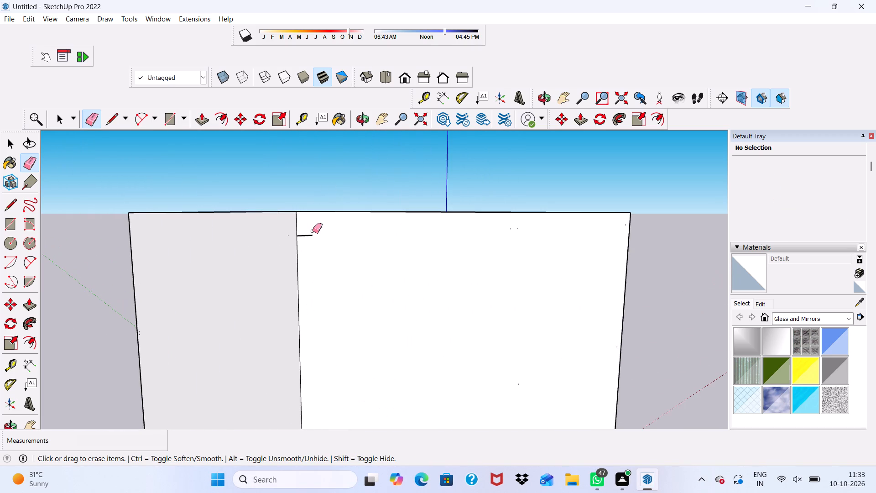
{"action": "left_click_drag", "start_coordinate": [307, 234], "coordinate": [302, 239]}
{"action": "left_click_drag", "start_coordinate": [312, 229], "coordinate": [307, 245]}
{"action": "scroll", "coordinate": [296, 226], "scroll_direction": "up", "scroll_amount": 10}
{"action": "left_click_drag", "start_coordinate": [281, 249], "coordinate": [271, 251]}
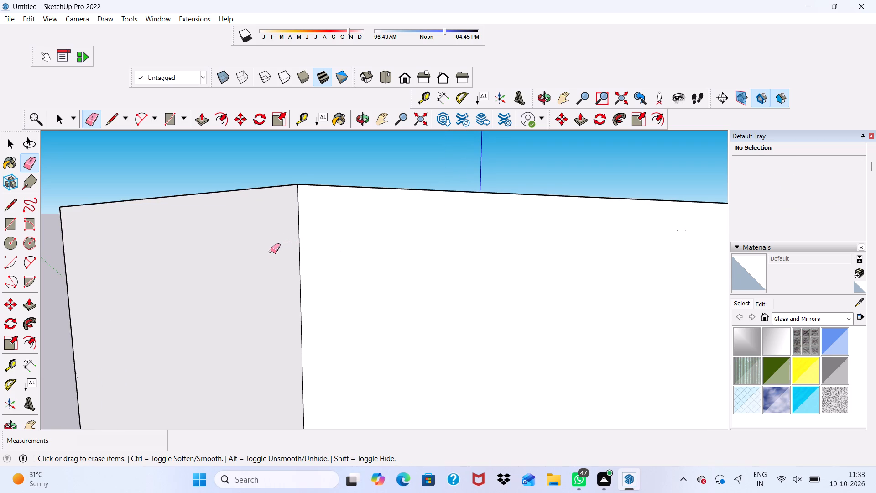
{"action": "left_click_drag", "start_coordinate": [271, 251], "coordinate": [262, 250]}
{"action": "scroll", "coordinate": [258, 236], "scroll_direction": "down", "scroll_amount": 5}
{"action": "scroll", "coordinate": [362, 198], "scroll_direction": "down", "scroll_amount": 12}
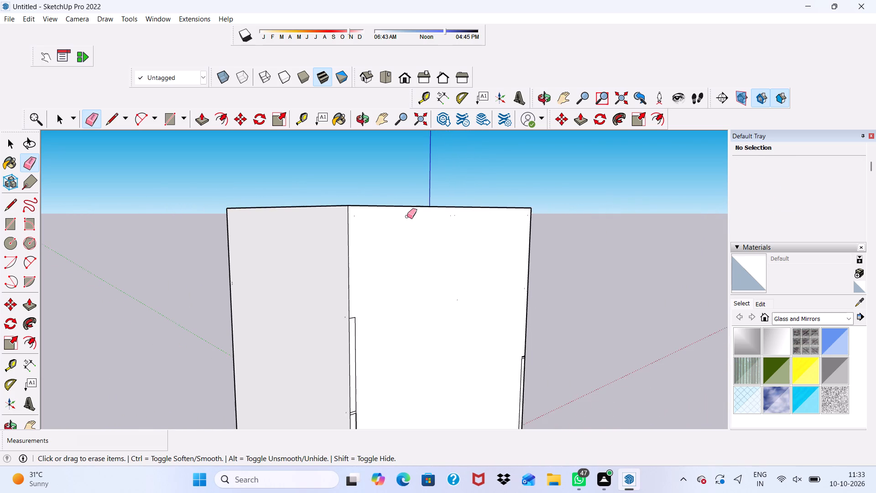
Erase the top lines and long side of the narrow strip outlined along the rear wall's far vertical edge.
{"action": "scroll", "coordinate": [403, 278], "scroll_direction": "up", "scroll_amount": 1}
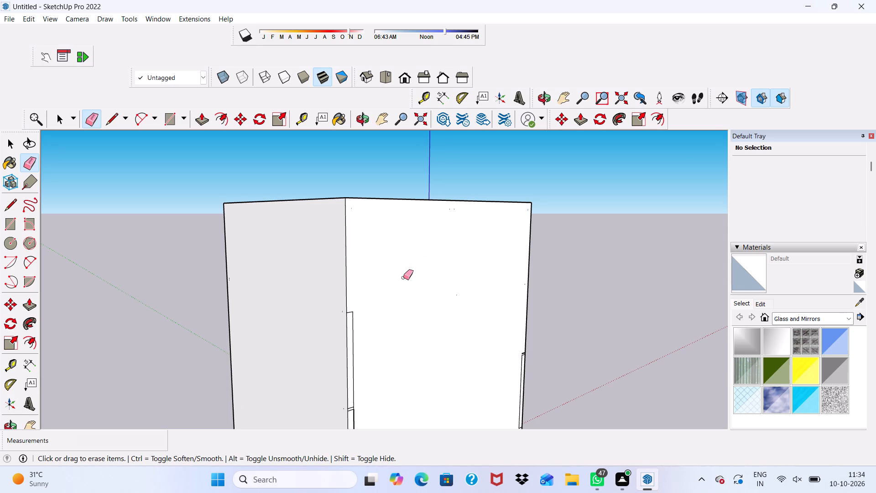
{"action": "scroll", "coordinate": [404, 278], "scroll_direction": "down", "scroll_amount": 6}
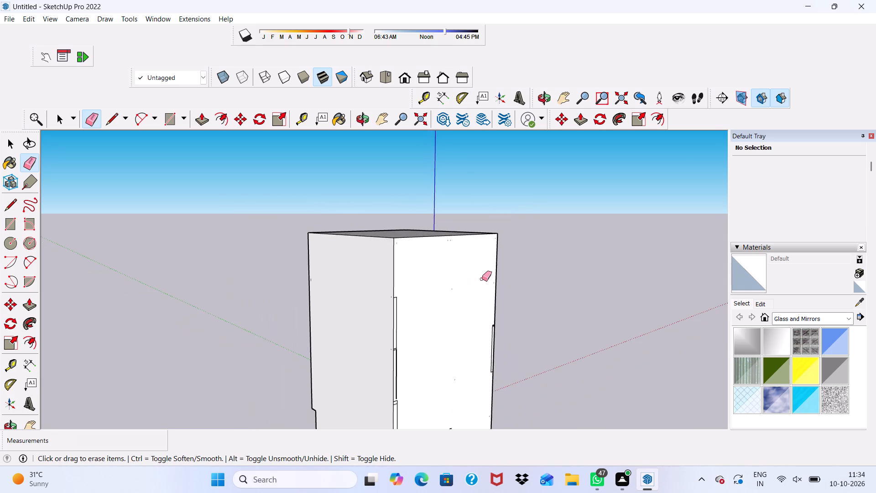
{"action": "scroll", "coordinate": [439, 341], "scroll_direction": "up", "scroll_amount": 3}
{"action": "scroll", "coordinate": [428, 309], "scroll_direction": "down", "scroll_amount": 6}
{"action": "scroll", "coordinate": [468, 363], "scroll_direction": "up", "scroll_amount": 5}
{"action": "scroll", "coordinate": [464, 324], "scroll_direction": "up", "scroll_amount": 5}
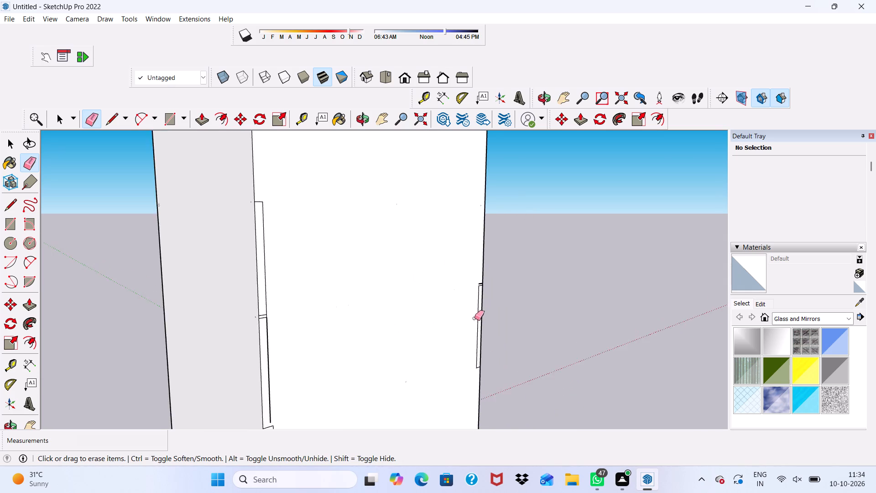
{"action": "scroll", "coordinate": [474, 318], "scroll_direction": "up", "scroll_amount": 5}
{"action": "scroll", "coordinate": [496, 259], "scroll_direction": "up", "scroll_amount": 9}
{"action": "left_click_drag", "start_coordinate": [481, 243], "coordinate": [469, 264]}
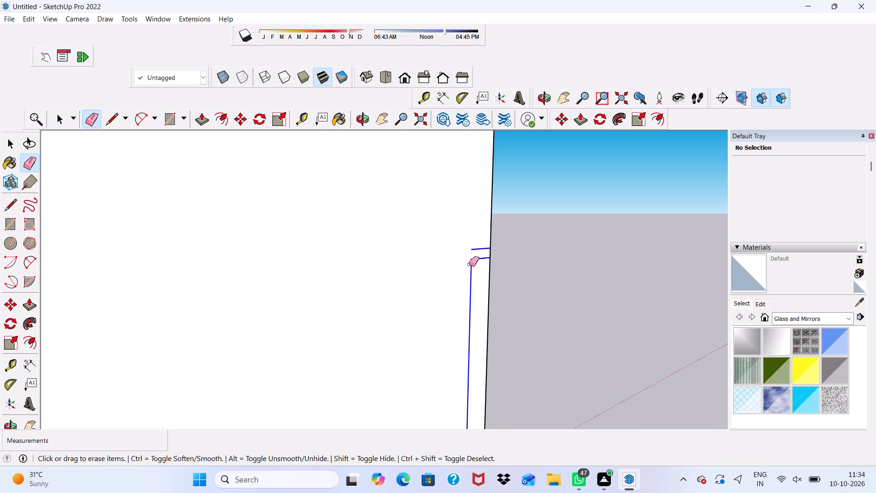
{"action": "left_click_drag", "start_coordinate": [469, 264], "coordinate": [469, 266]}
{"action": "scroll", "coordinate": [474, 249], "scroll_direction": "down", "scroll_amount": 5}
{"action": "left_click", "coordinate": [473, 251]}
{"action": "left_click_drag", "start_coordinate": [473, 241], "coordinate": [472, 253]}
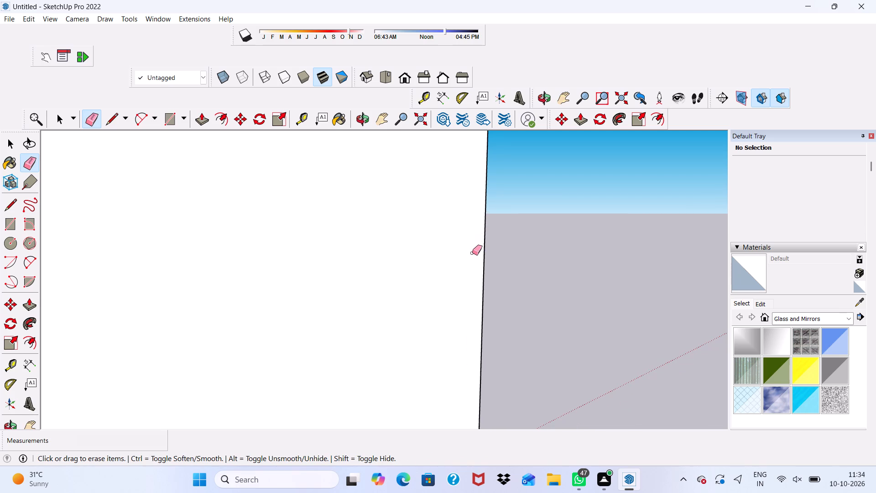
{"action": "left_click_drag", "start_coordinate": [472, 253], "coordinate": [472, 260]}
Erase the short leftover corner lines at the lower end of that strip on the rear wall's far edge.
{"action": "scroll", "coordinate": [468, 260], "scroll_direction": "down", "scroll_amount": 11}
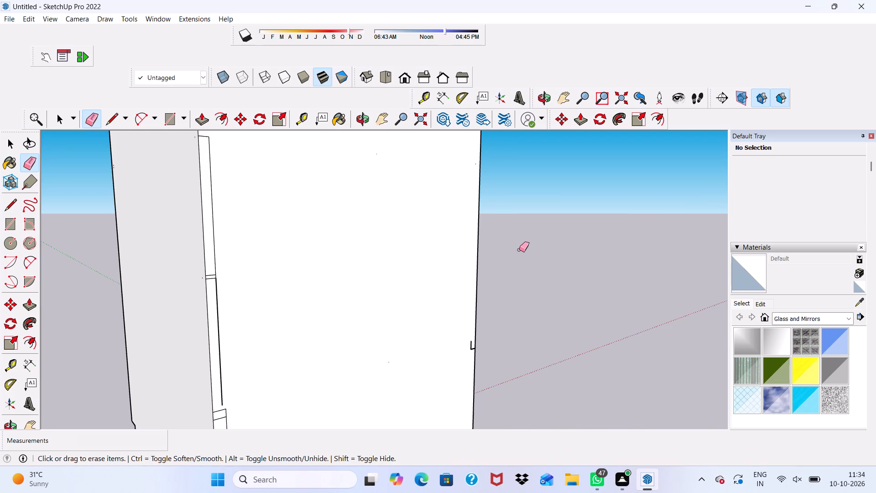
{"action": "scroll", "coordinate": [521, 249], "scroll_direction": "down", "scroll_amount": 5}
{"action": "scroll", "coordinate": [603, 224], "scroll_direction": "down", "scroll_amount": 5}
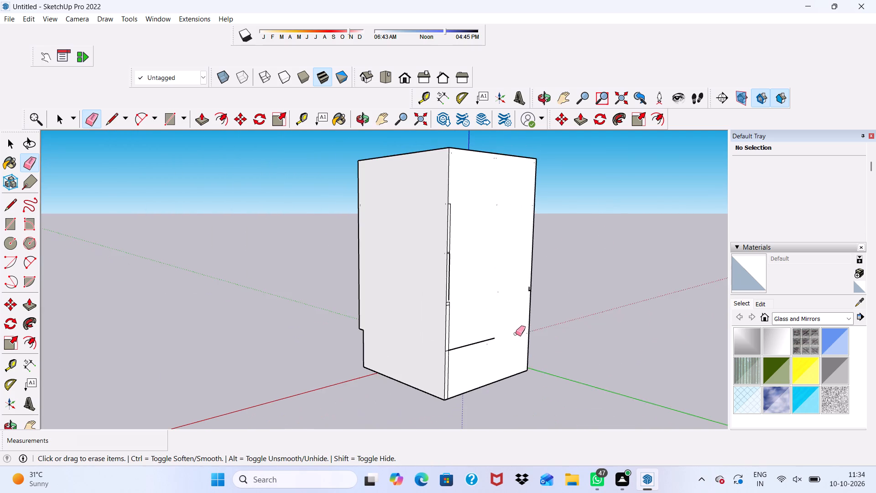
{"action": "scroll", "coordinate": [514, 336], "scroll_direction": "up", "scroll_amount": 6}
{"action": "scroll", "coordinate": [542, 250], "scroll_direction": "up", "scroll_amount": 13}
{"action": "left_click_drag", "start_coordinate": [542, 246], "coordinate": [539, 256]}
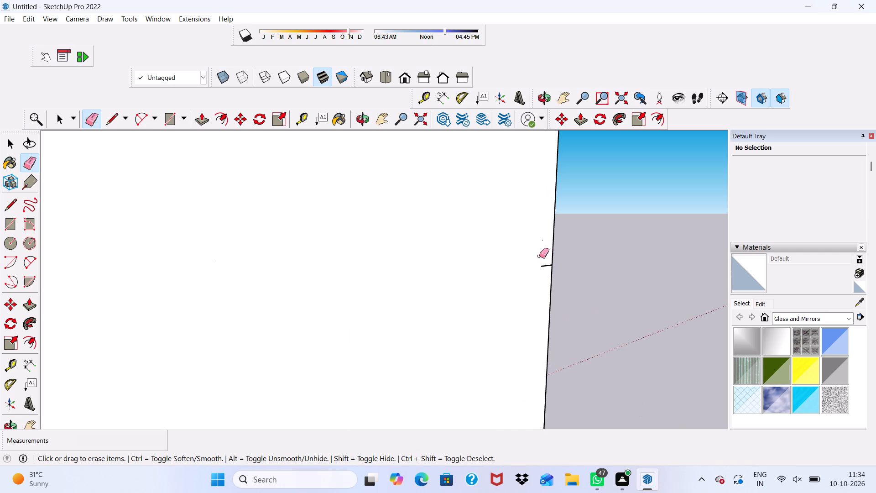
{"action": "left_click_drag", "start_coordinate": [545, 257], "coordinate": [541, 273]}
{"action": "left_click", "coordinate": [541, 239]}
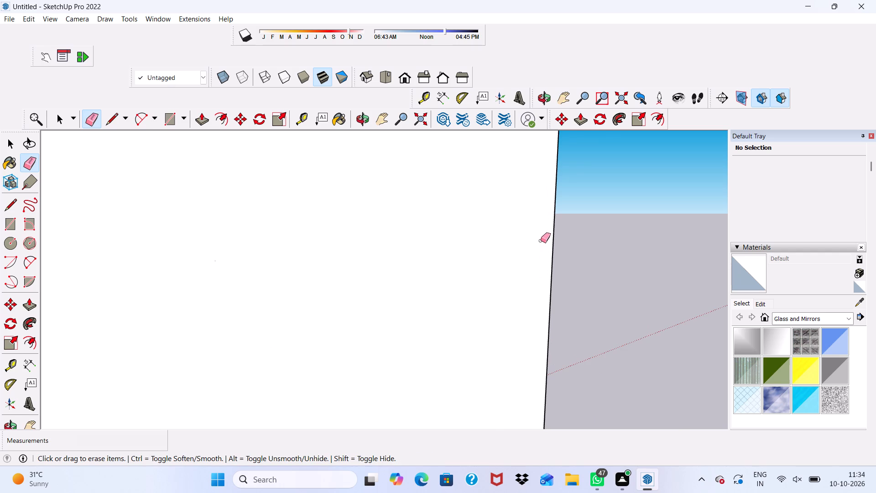
{"action": "left_click", "coordinate": [544, 237]}
{"action": "scroll", "coordinate": [511, 232], "scroll_direction": "down", "scroll_amount": 17}
Erase the slanted floor line low on the rear wall and the narrow strip outline at the near corner's lowest storeys.
{"action": "left_click_drag", "start_coordinate": [460, 311], "coordinate": [435, 351]}
{"action": "scroll", "coordinate": [422, 297], "scroll_direction": "up", "scroll_amount": 10}
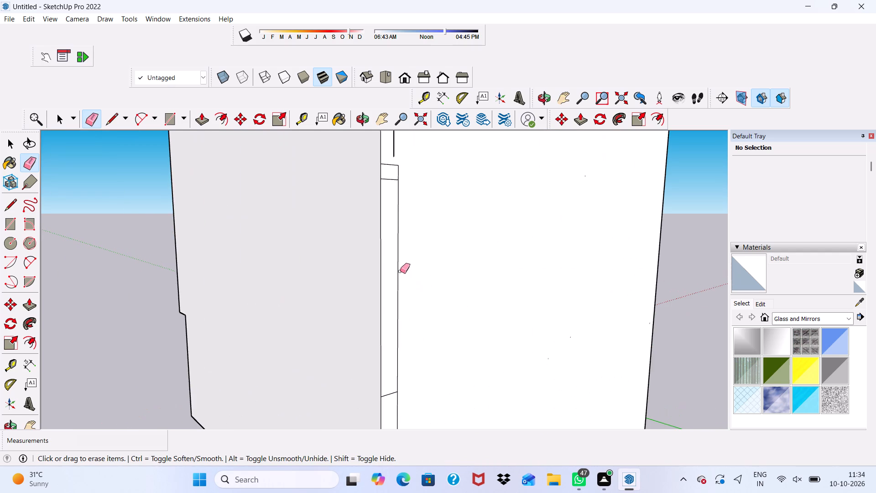
{"action": "left_click_drag", "start_coordinate": [399, 273], "coordinate": [392, 359]}
{"action": "left_click_drag", "start_coordinate": [393, 394], "coordinate": [395, 407]}
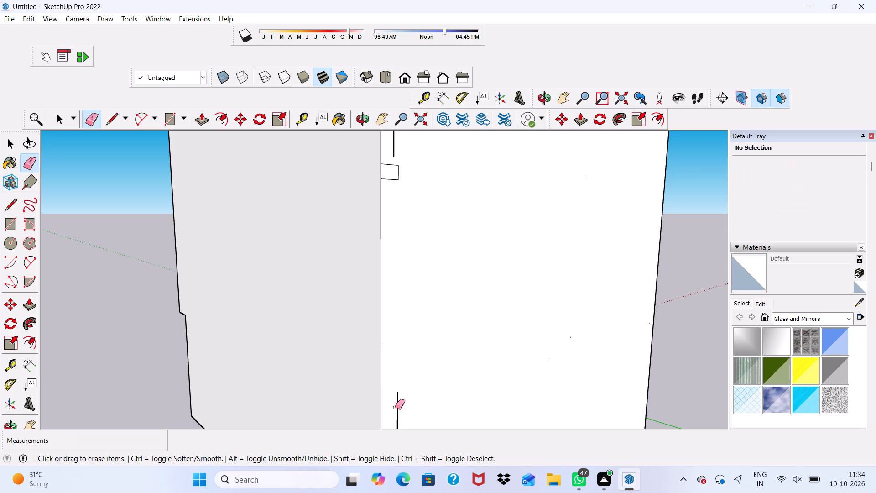
{"action": "left_click_drag", "start_coordinate": [396, 405], "coordinate": [402, 403]}
{"action": "scroll", "coordinate": [406, 384], "scroll_direction": "down", "scroll_amount": 13}
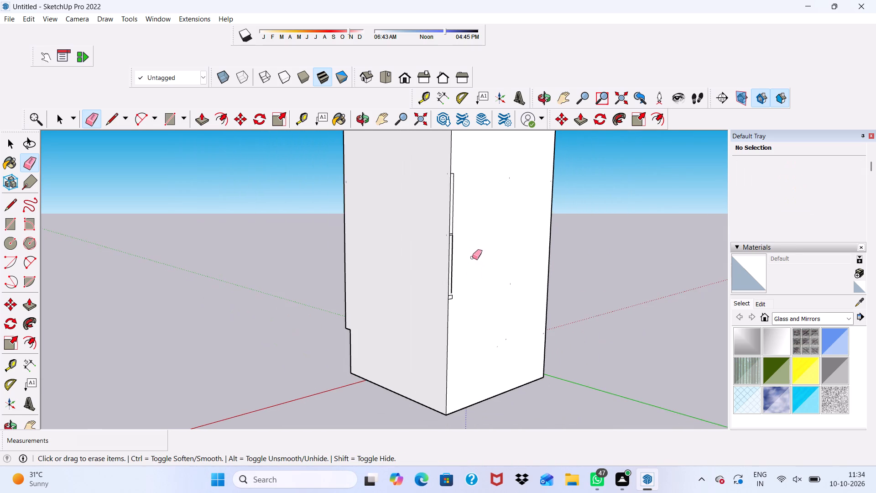
Erase the top line and long side of the uppermost narrow strip beside the rear wall's near vertical corner.
{"action": "scroll", "coordinate": [452, 164], "scroll_direction": "up", "scroll_amount": 5}
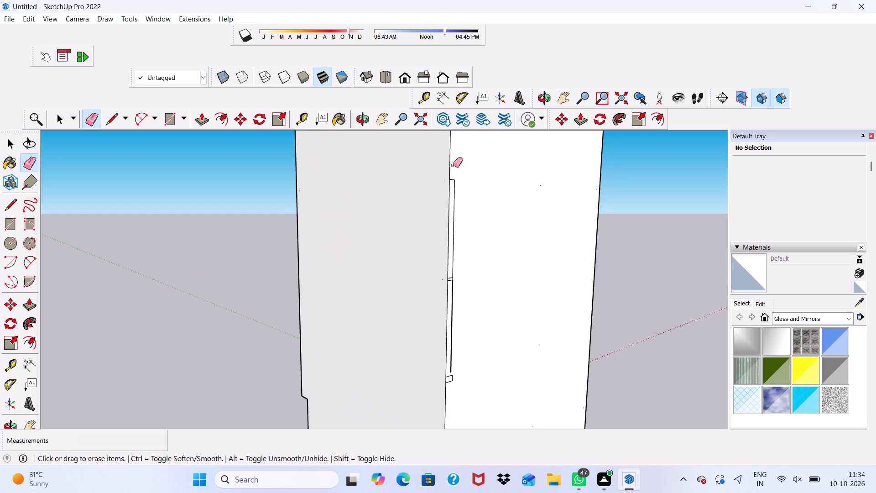
{"action": "scroll", "coordinate": [458, 169], "scroll_direction": "up", "scroll_amount": 1}
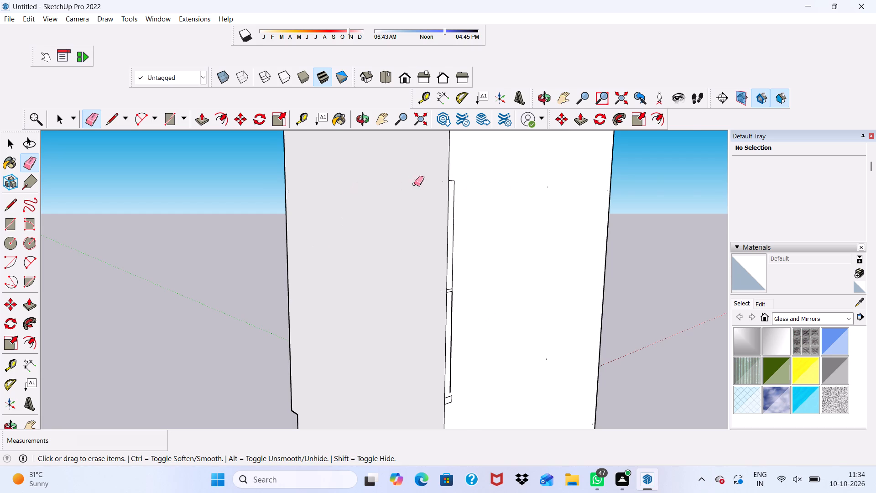
{"action": "scroll", "coordinate": [464, 194], "scroll_direction": "up", "scroll_amount": 7}
{"action": "scroll", "coordinate": [408, 147], "scroll_direction": "up", "scroll_amount": 10}
{"action": "left_click_drag", "start_coordinate": [427, 161], "coordinate": [433, 193]}
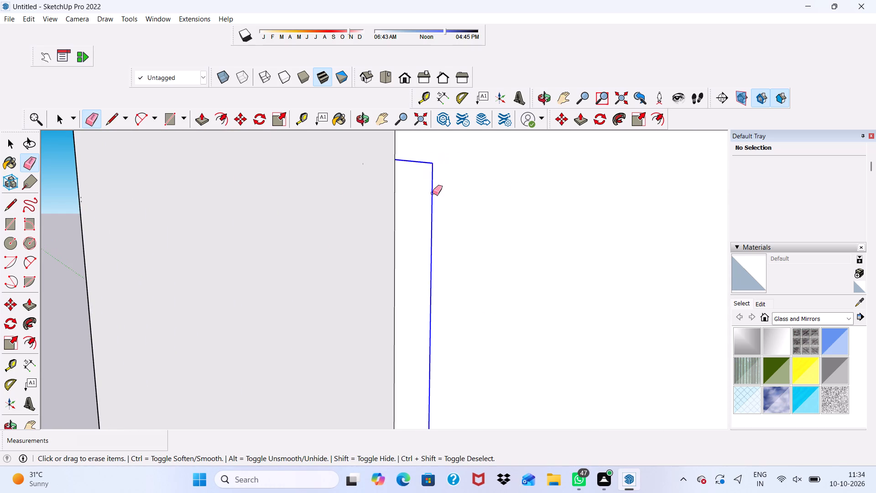
{"action": "left_click_drag", "start_coordinate": [433, 193], "coordinate": [435, 214]}
{"action": "scroll", "coordinate": [435, 214], "scroll_direction": "down", "scroll_amount": 18}
{"action": "scroll", "coordinate": [484, 221], "scroll_direction": "down", "scroll_amount": 4}
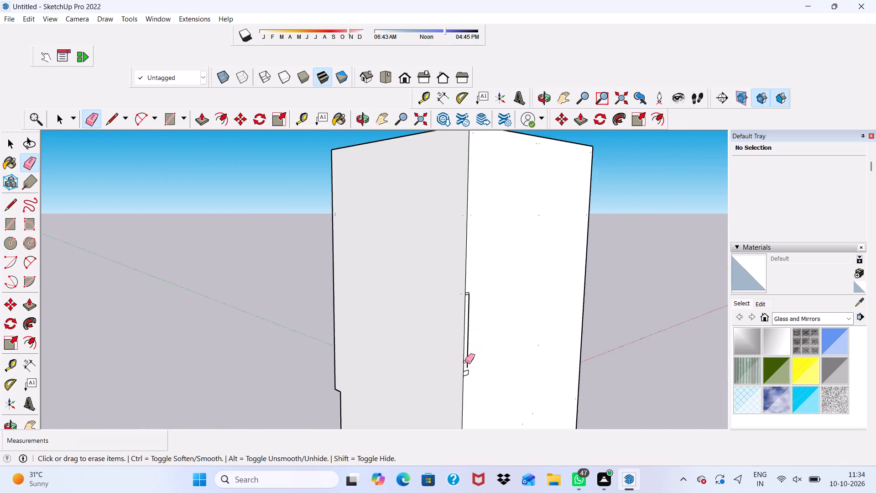
Erase the next narrow strip's vertical line and the small slab-end outline above it at the rear wall's near corner.
{"action": "scroll", "coordinate": [465, 362], "scroll_direction": "up", "scroll_amount": 9}
{"action": "left_click_drag", "start_coordinate": [466, 305], "coordinate": [463, 322]}
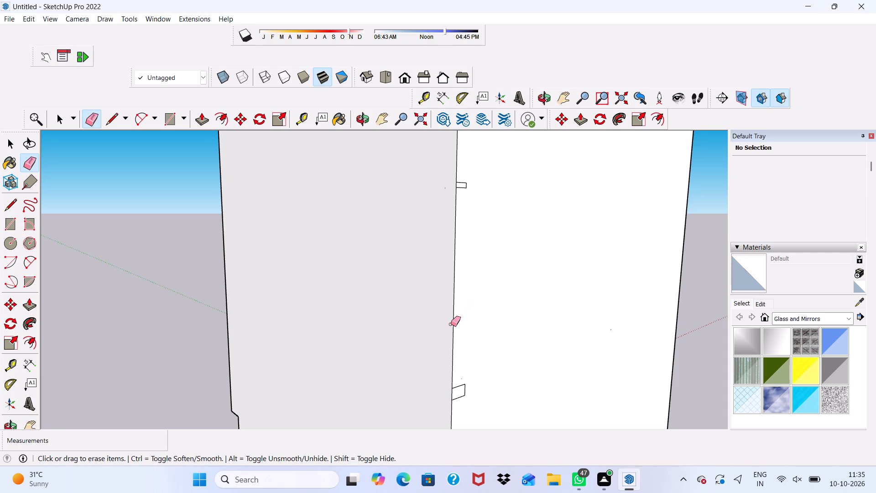
{"action": "scroll", "coordinate": [451, 329], "scroll_direction": "up", "scroll_amount": 2}
{"action": "scroll", "coordinate": [472, 284], "scroll_direction": "up", "scroll_amount": 4}
{"action": "scroll", "coordinate": [454, 232], "scroll_direction": "down", "scroll_amount": 9}
{"action": "scroll", "coordinate": [458, 210], "scroll_direction": "up", "scroll_amount": 5}
{"action": "left_click_drag", "start_coordinate": [448, 174], "coordinate": [448, 187]}
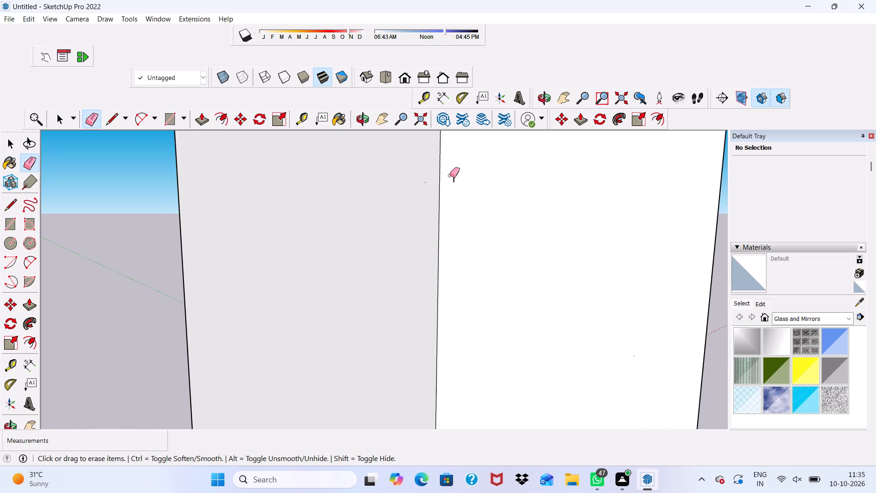
{"action": "left_click_drag", "start_coordinate": [450, 174], "coordinate": [458, 193]}
{"action": "scroll", "coordinate": [455, 183], "scroll_direction": "down", "scroll_amount": 12}
Erase the last small slab-end outline at the rear wall's near vertical corner.
{"action": "scroll", "coordinate": [463, 294], "scroll_direction": "up", "scroll_amount": 6}
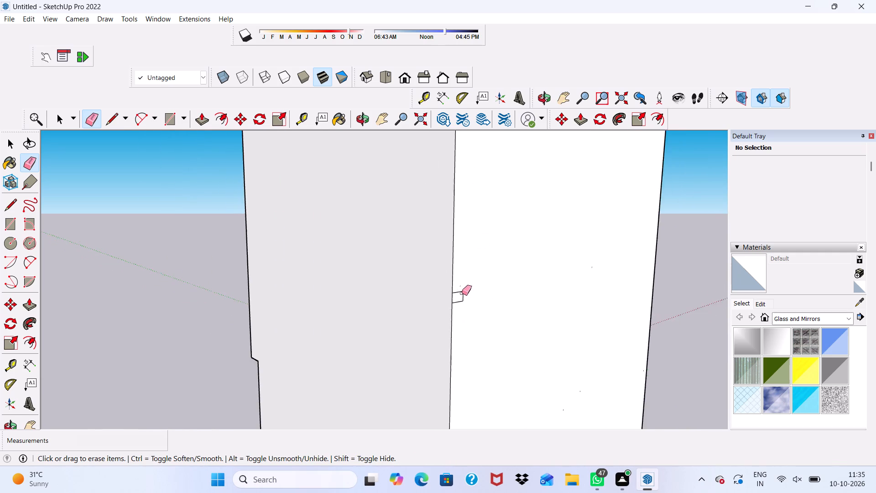
{"action": "scroll", "coordinate": [462, 293], "scroll_direction": "up", "scroll_amount": 3}
{"action": "left_click_drag", "start_coordinate": [457, 288], "coordinate": [457, 323]}
{"action": "left_click_drag", "start_coordinate": [468, 289], "coordinate": [463, 341]}
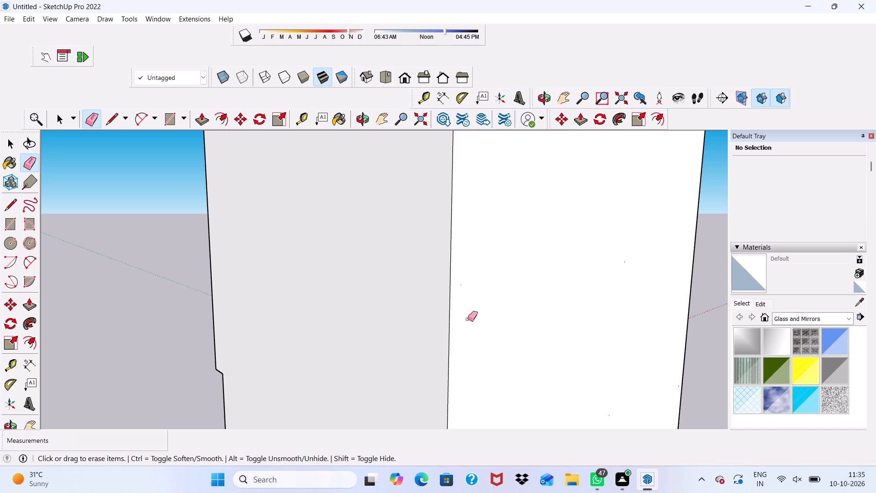
{"action": "key", "text": "space"}
On the front, erase the short joint lines between the outer wall's edge and the slabs above and below the lowest upper-storey room.
{"action": "scroll", "coordinate": [468, 319], "scroll_direction": "up", "scroll_amount": 1}
{"action": "scroll", "coordinate": [468, 319], "scroll_direction": "down", "scroll_amount": 9}
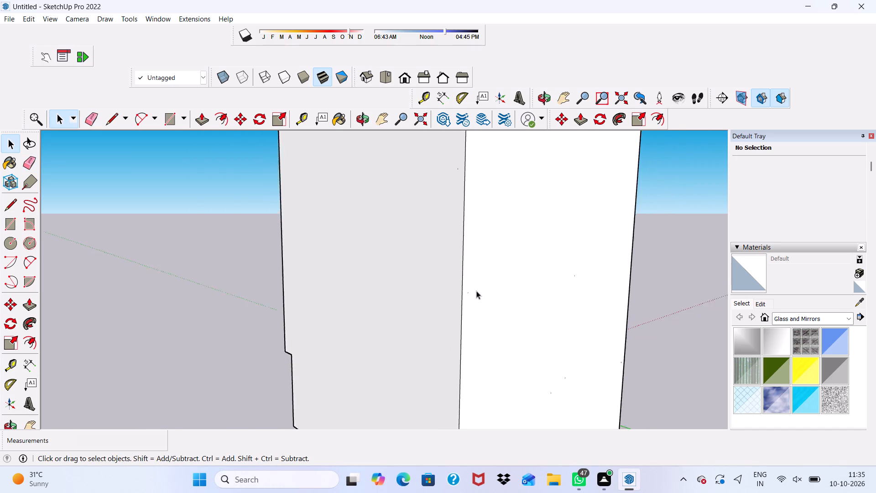
{"action": "scroll", "coordinate": [476, 291], "scroll_direction": "down", "scroll_amount": 2}
{"action": "middle_click_drag", "start_coordinate": [405, 293], "coordinate": [754, 252]}
{"action": "scroll", "coordinate": [185, 282], "scroll_direction": "up", "scroll_amount": 4}
{"action": "scroll", "coordinate": [183, 279], "scroll_direction": "down", "scroll_amount": 5}
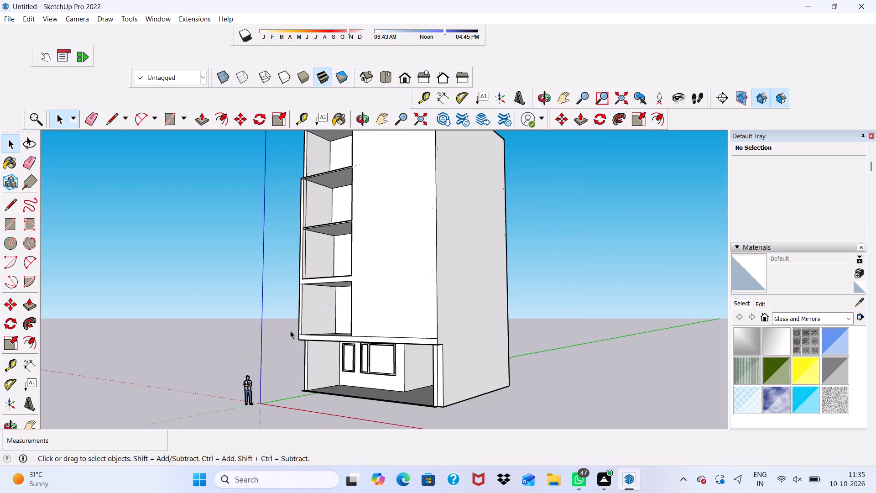
{"action": "middle_click_drag", "start_coordinate": [340, 285], "coordinate": [519, 370]}
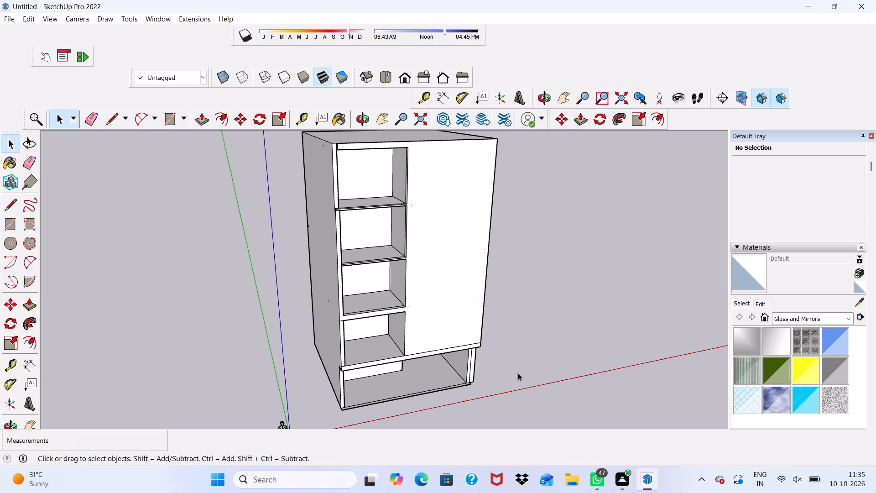
{"action": "scroll", "coordinate": [399, 354], "scroll_direction": "up", "scroll_amount": 5}
{"action": "middle_click_drag", "start_coordinate": [392, 368], "coordinate": [430, 303]}
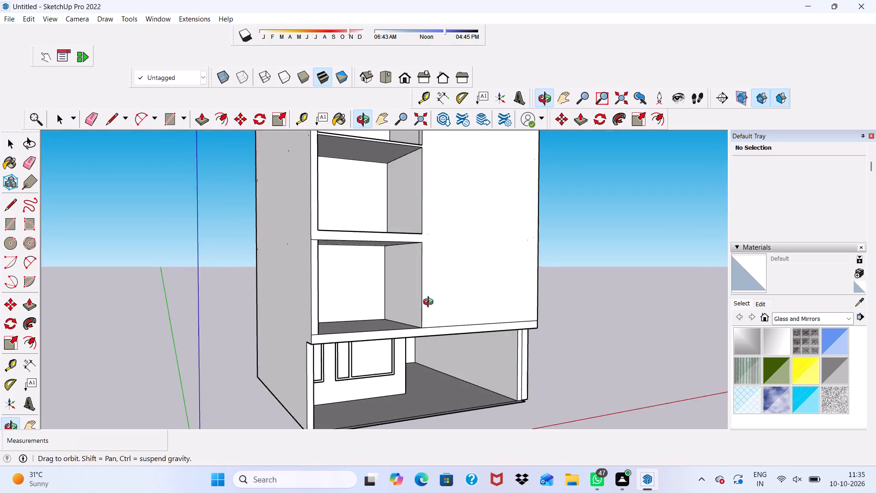
{"action": "middle_click_drag", "start_coordinate": [430, 303], "coordinate": [440, 308]}
{"action": "scroll", "coordinate": [445, 315], "scroll_direction": "up", "scroll_amount": 3}
{"action": "scroll", "coordinate": [269, 370], "scroll_direction": "down", "scroll_amount": 1}
{"action": "scroll", "coordinate": [304, 263], "scroll_direction": "up", "scroll_amount": 3}
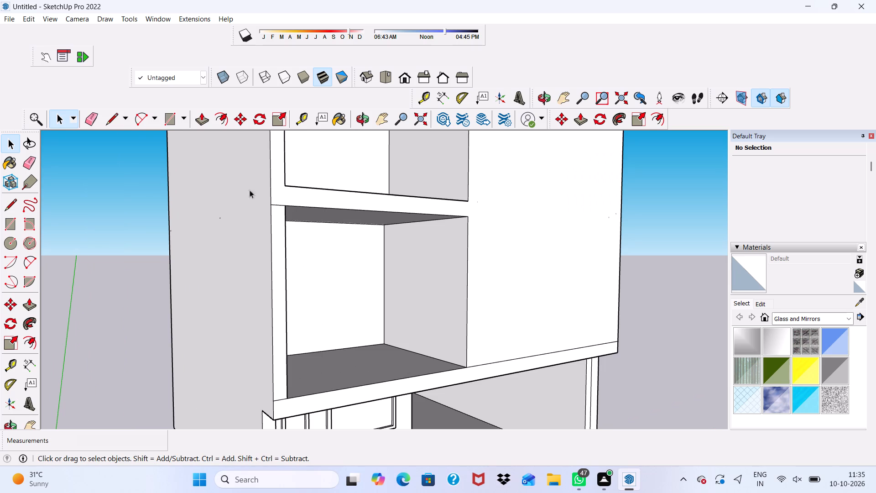
{"action": "left_click", "coordinate": [95, 112]}
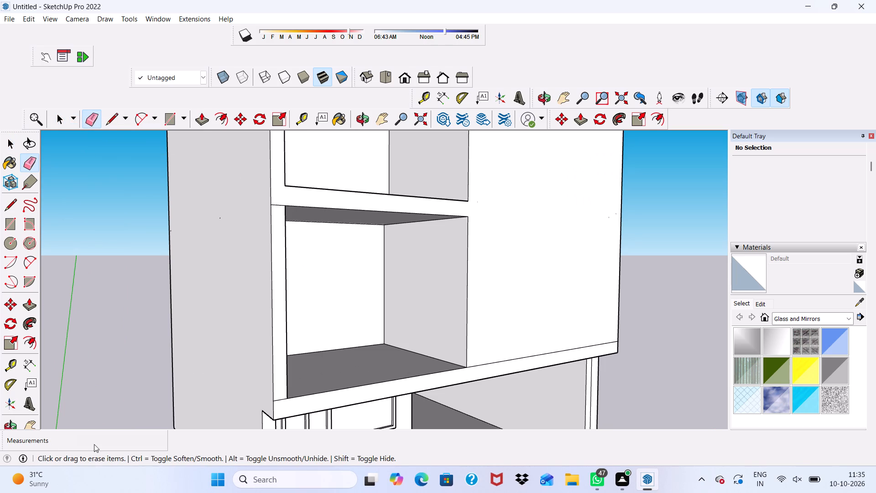
{"action": "scroll", "coordinate": [175, 239], "scroll_direction": "up", "scroll_amount": 1}
{"action": "scroll", "coordinate": [416, 191], "scroll_direction": "up", "scroll_amount": 3}
{"action": "left_click_drag", "start_coordinate": [282, 205], "coordinate": [283, 221]}
{"action": "scroll", "coordinate": [296, 181], "scroll_direction": "down", "scroll_amount": 9}
{"action": "scroll", "coordinate": [328, 348], "scroll_direction": "up", "scroll_amount": 5}
{"action": "left_click_drag", "start_coordinate": [307, 318], "coordinate": [307, 323]}
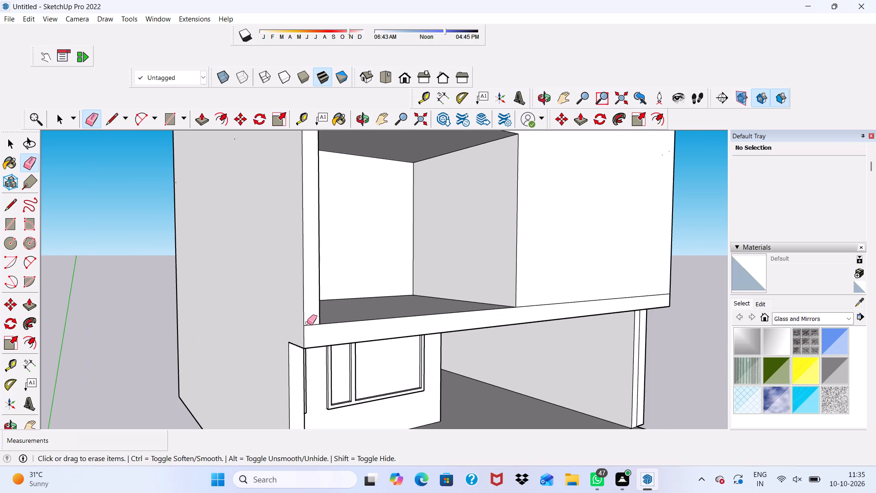
{"action": "left_click_drag", "start_coordinate": [307, 323], "coordinate": [307, 329]}
{"action": "key", "text": "space"}
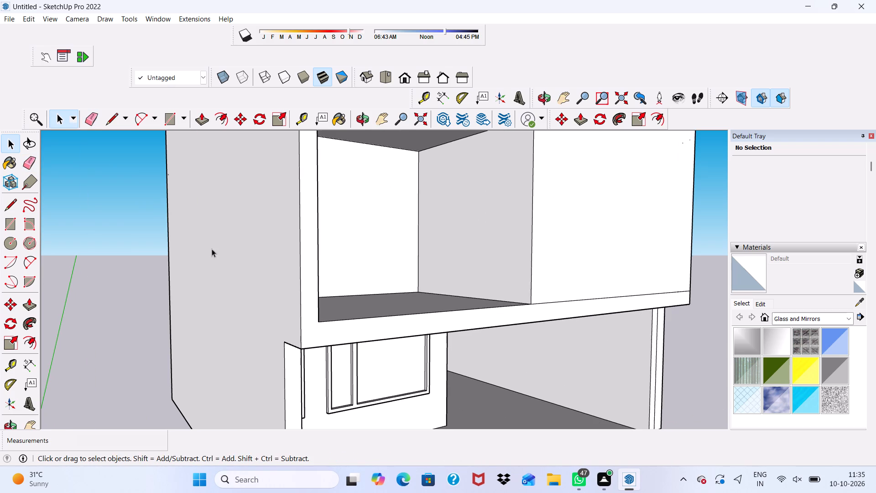
Draw a rectangle about 1' by 13' 8" on the front slab edge above the lowest upper-storey room, starting at the outer wall's edge.
{"action": "left_click_drag", "start_coordinate": [169, 114], "coordinate": [172, 120]}
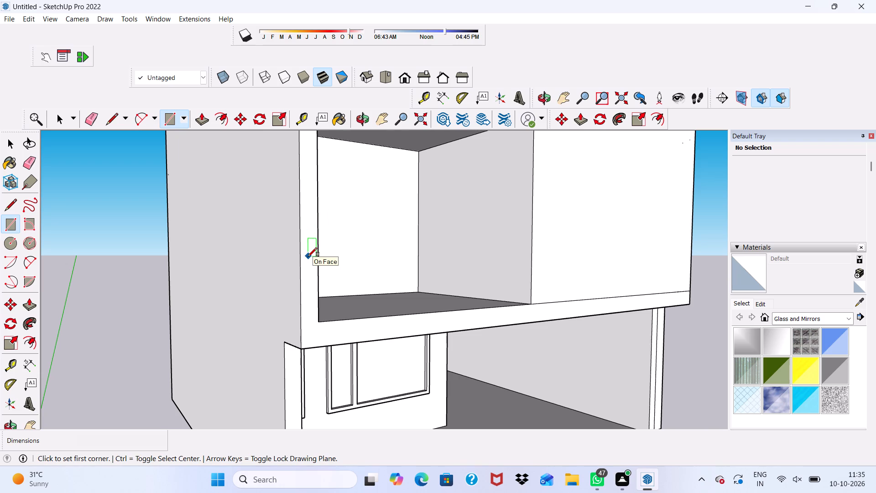
{"action": "scroll", "coordinate": [308, 262], "scroll_direction": "down", "scroll_amount": 12}
{"action": "scroll", "coordinate": [332, 185], "scroll_direction": "up", "scroll_amount": 3}
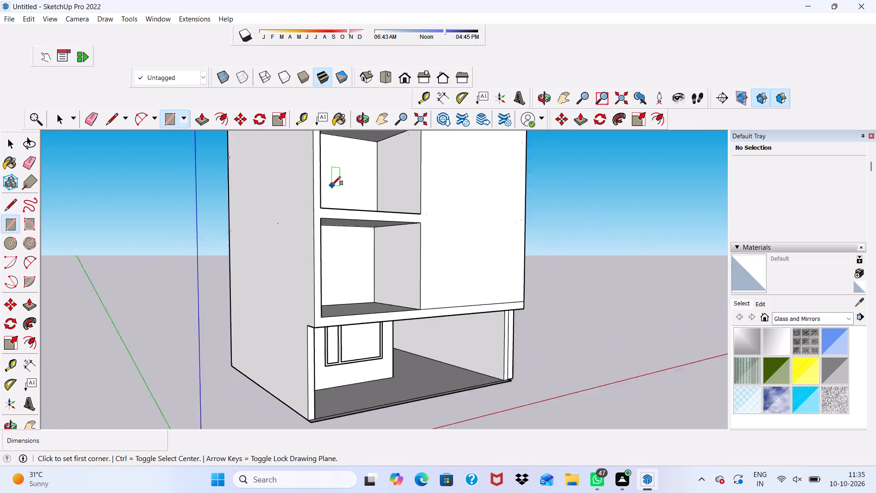
{"action": "scroll", "coordinate": [332, 185], "scroll_direction": "up", "scroll_amount": 3}
{"action": "scroll", "coordinate": [321, 231], "scroll_direction": "up", "scroll_amount": 3}
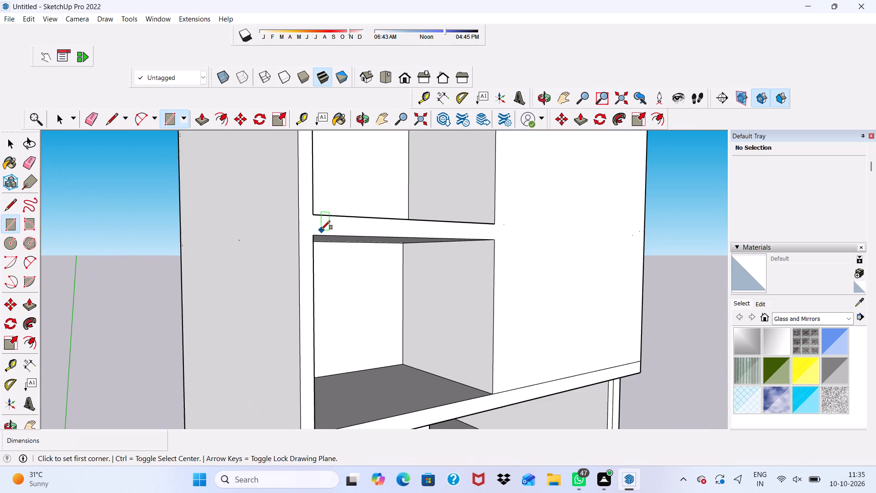
{"action": "scroll", "coordinate": [314, 220], "scroll_direction": "up", "scroll_amount": 3}
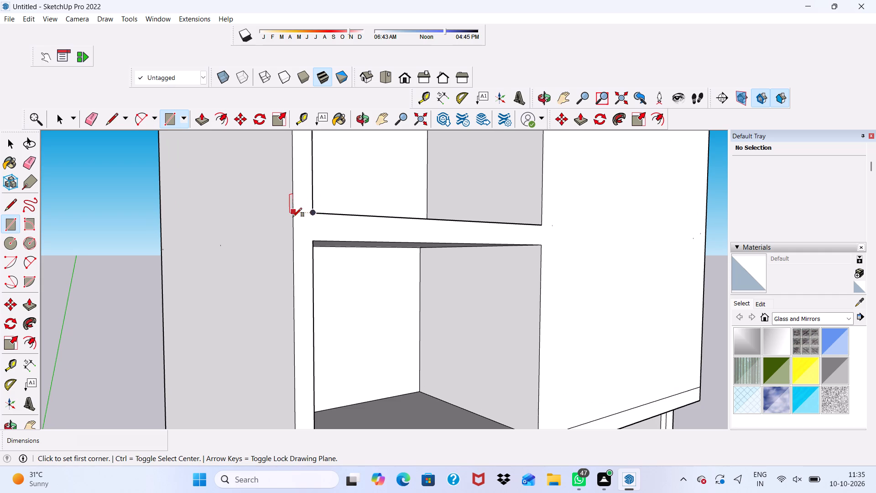
{"action": "left_click", "coordinate": [292, 213]}
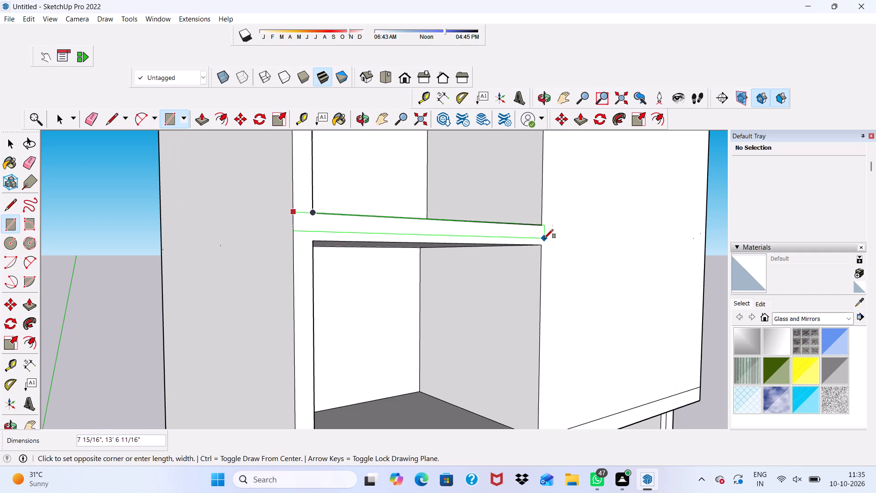
{"action": "middle_click_drag", "start_coordinate": [544, 238], "coordinate": [339, 260]}
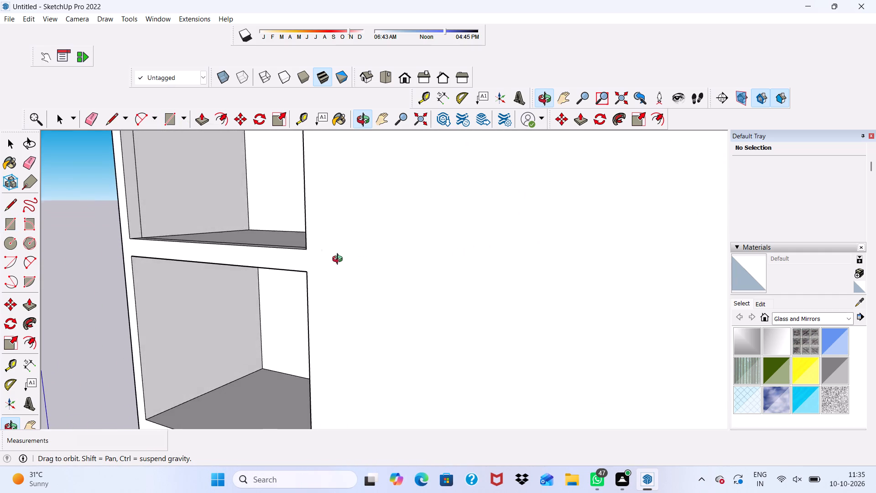
{"action": "middle_click_drag", "start_coordinate": [339, 260], "coordinate": [316, 267]}
{"action": "scroll", "coordinate": [282, 278], "scroll_direction": "up", "scroll_amount": 2}
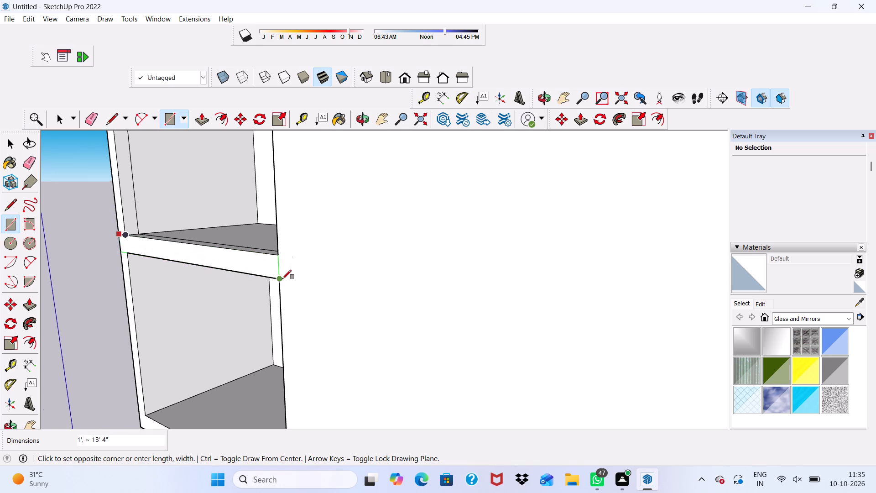
{"action": "scroll", "coordinate": [282, 279], "scroll_direction": "up", "scroll_amount": 2}
{"action": "scroll", "coordinate": [288, 267], "scroll_direction": "down", "scroll_amount": 1}
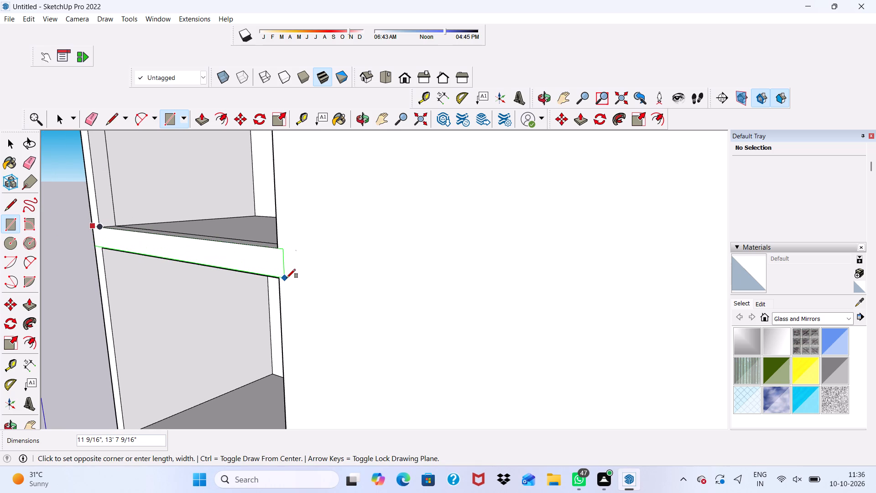
{"action": "left_click", "coordinate": [287, 280]}
Delete the two faces closing the room openings directly below and above the new slab-edge rectangle.
{"action": "scroll", "coordinate": [287, 280], "scroll_direction": "down", "scroll_amount": 2}
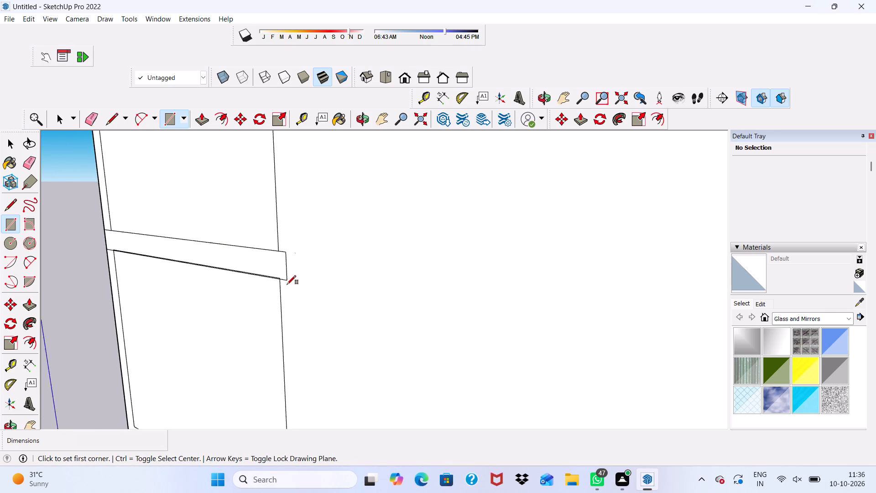
{"action": "scroll", "coordinate": [287, 284], "scroll_direction": "down", "scroll_amount": 7}
{"action": "key", "text": "space"}
{"action": "left_click", "coordinate": [273, 299]}
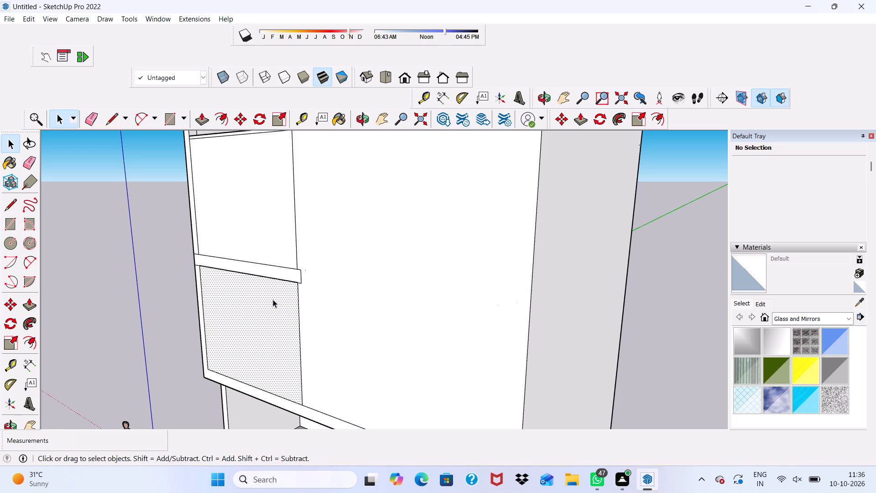
{"action": "key", "text": "Delete"}
{"action": "key", "text": "BackSpace"}
{"action": "left_click", "coordinate": [271, 201]}
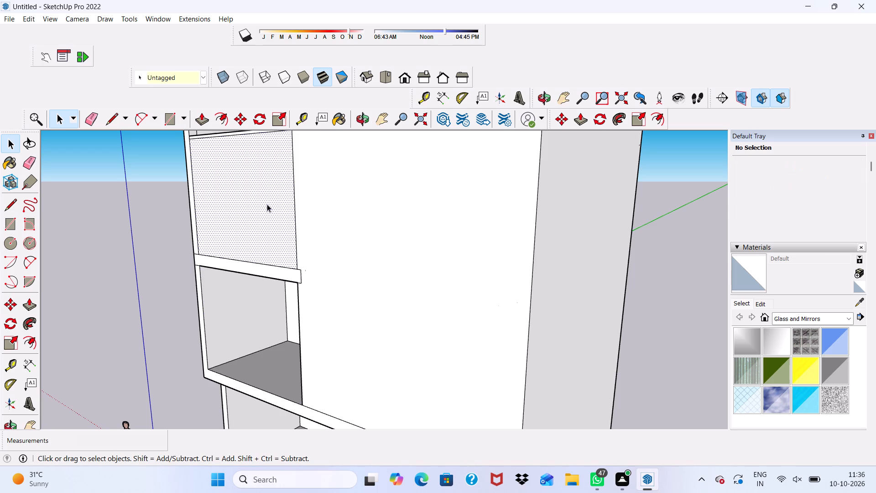
{"action": "key", "text": "Delete"}
Push/Pull the slab-edge rectangle outward by 1'.
{"action": "scroll", "coordinate": [263, 213], "scroll_direction": "down", "scroll_amount": 10}
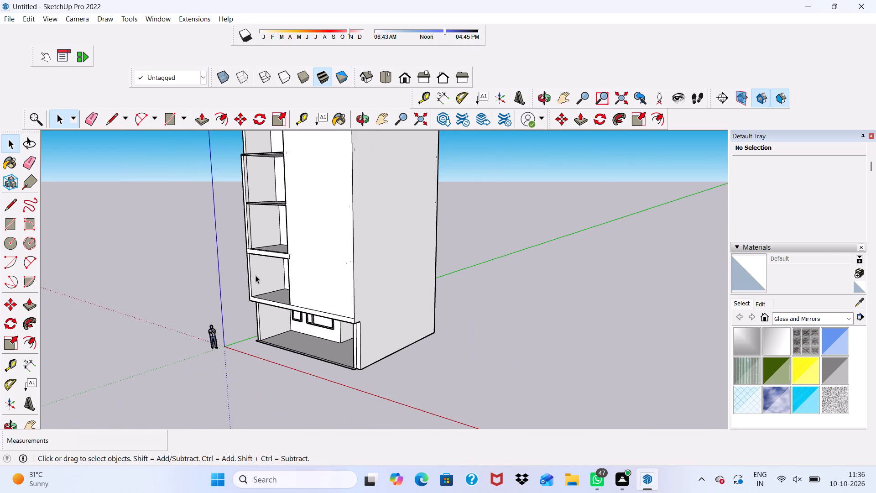
{"action": "middle_click_drag", "start_coordinate": [255, 275], "coordinate": [466, 302]}
{"action": "scroll", "coordinate": [413, 299], "scroll_direction": "up", "scroll_amount": 4}
{"action": "scroll", "coordinate": [265, 292], "scroll_direction": "up", "scroll_amount": 9}
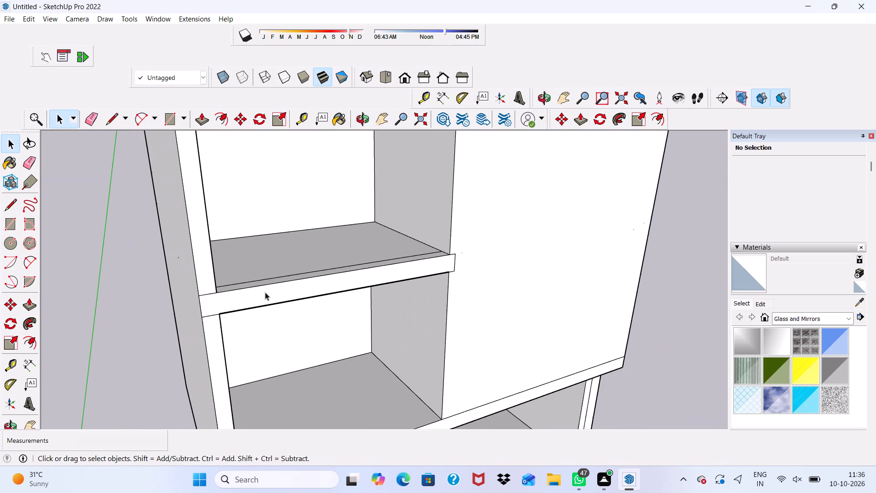
{"action": "left_click", "coordinate": [244, 302]}
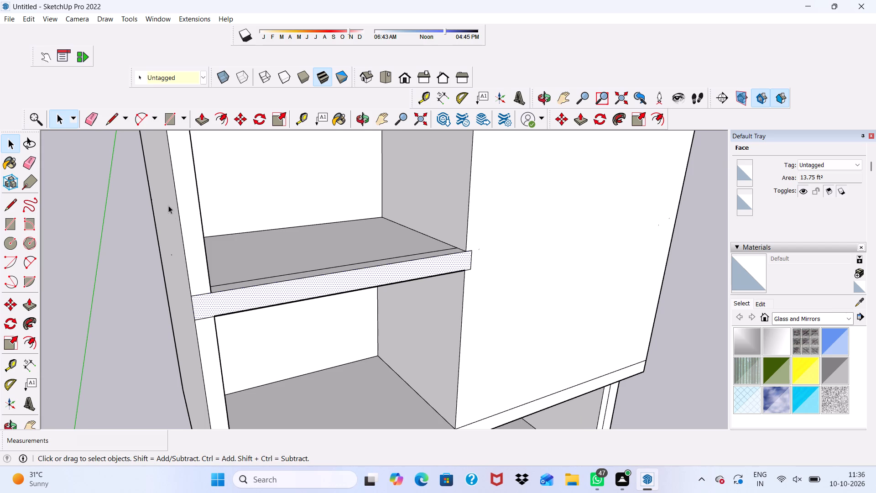
{"action": "scroll", "coordinate": [168, 205], "scroll_direction": "up", "scroll_amount": 1}
{"action": "left_click", "coordinate": [205, 117]}
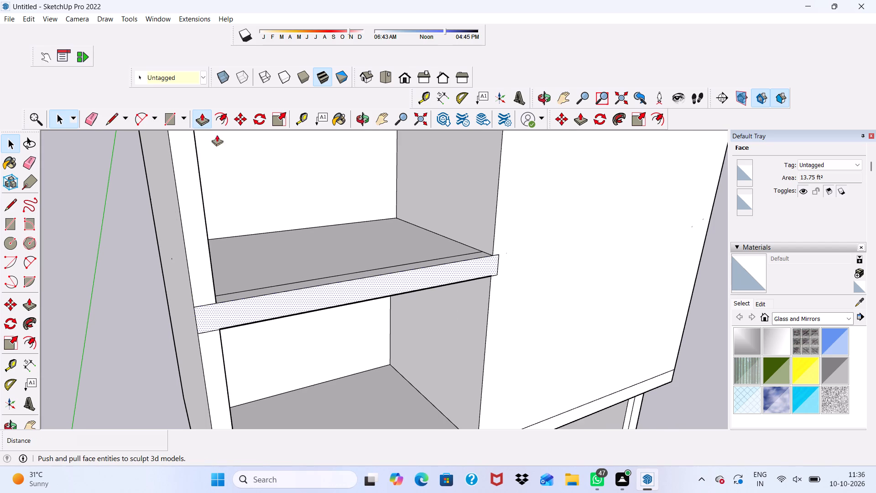
{"action": "left_click", "coordinate": [243, 310]}
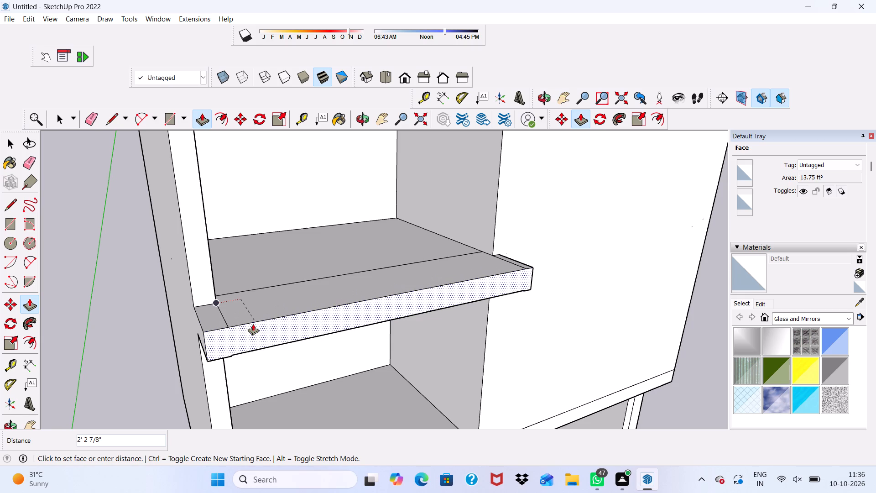
{"action": "key", "text": "1"}
{"action": "key", "text": "apostrophe"}
{"action": "key", "text": "Return"}
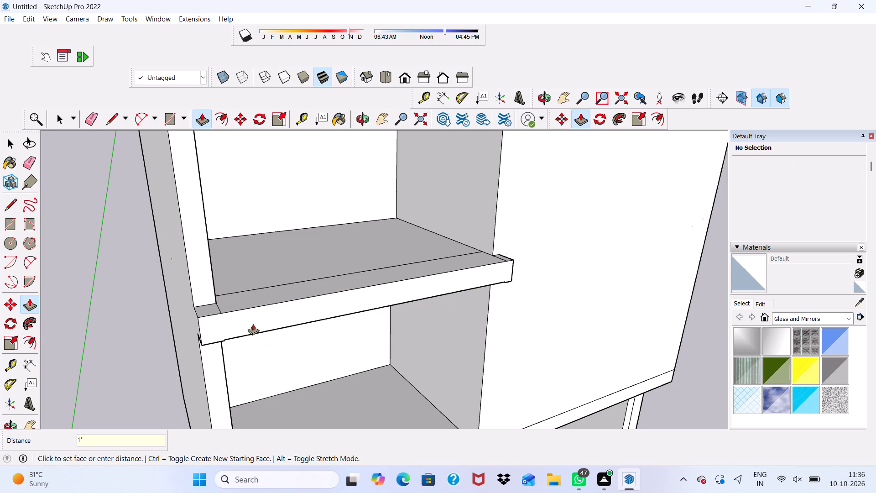
Push/Pull the small underside face at the projecting band's outer end down about 11' to the bottom of the slab below.
{"action": "scroll", "coordinate": [268, 334], "scroll_direction": "down", "scroll_amount": 2}
{"action": "middle_click_drag", "start_coordinate": [274, 327], "coordinate": [280, 234]}
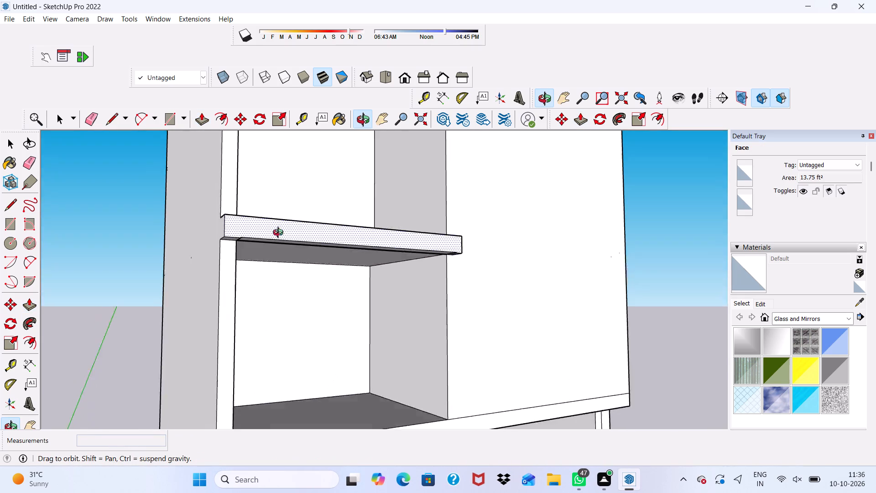
{"action": "middle_click_drag", "start_coordinate": [280, 234], "coordinate": [280, 224]}
{"action": "scroll", "coordinate": [240, 202], "scroll_direction": "up", "scroll_amount": 8}
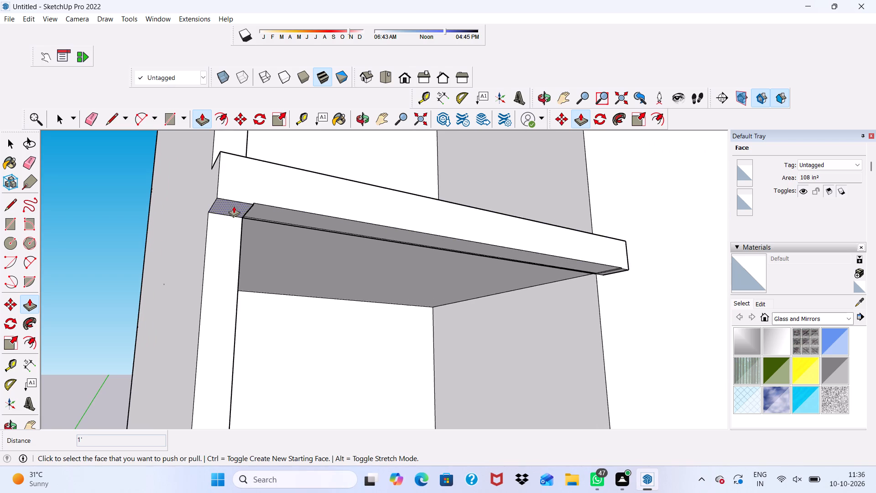
{"action": "left_click", "coordinate": [234, 206]}
{"action": "scroll", "coordinate": [230, 226], "scroll_direction": "down", "scroll_amount": 14}
{"action": "scroll", "coordinate": [232, 352], "scroll_direction": "up", "scroll_amount": 4}
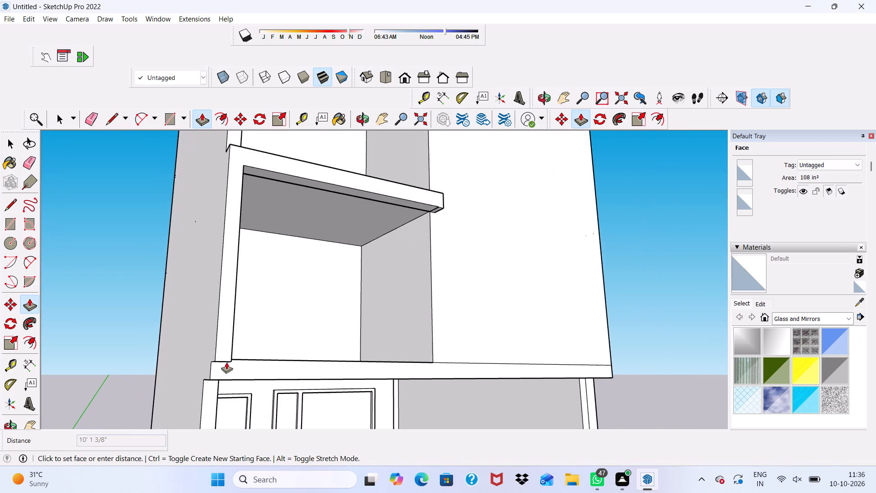
{"action": "scroll", "coordinate": [225, 362], "scroll_direction": "up", "scroll_amount": 5}
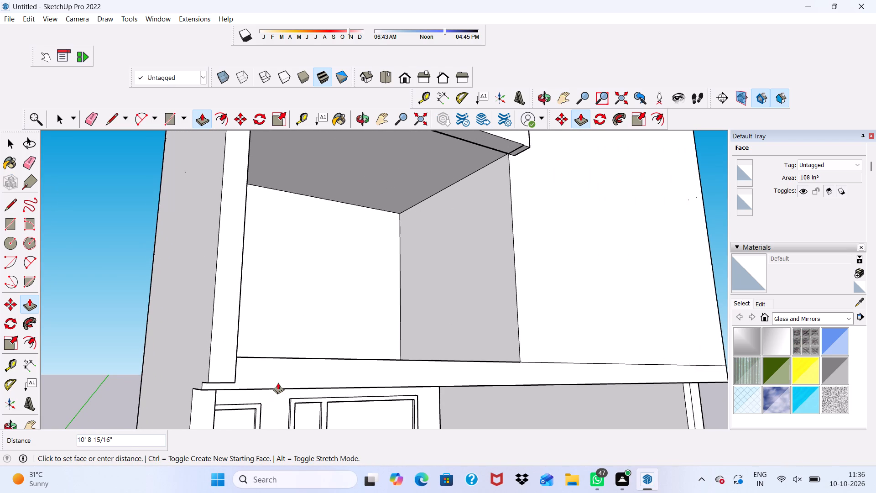
{"action": "scroll", "coordinate": [278, 383], "scroll_direction": "up", "scroll_amount": 5}
{"action": "left_click", "coordinate": [272, 390]}
Draw a 1' by 1' square on the inner side of the vertical projecting band, at its lower end.
{"action": "scroll", "coordinate": [292, 360], "scroll_direction": "down", "scroll_amount": 3}
{"action": "scroll", "coordinate": [299, 371], "scroll_direction": "up", "scroll_amount": 1}
{"action": "middle_click_drag", "start_coordinate": [299, 371], "coordinate": [244, 362]}
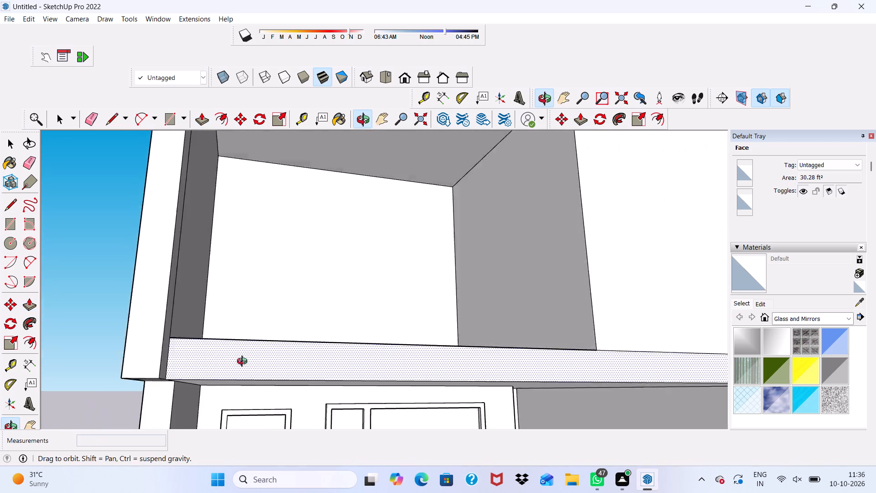
{"action": "middle_click_drag", "start_coordinate": [244, 362], "coordinate": [112, 359]}
{"action": "scroll", "coordinate": [162, 318], "scroll_direction": "down", "scroll_amount": 1}
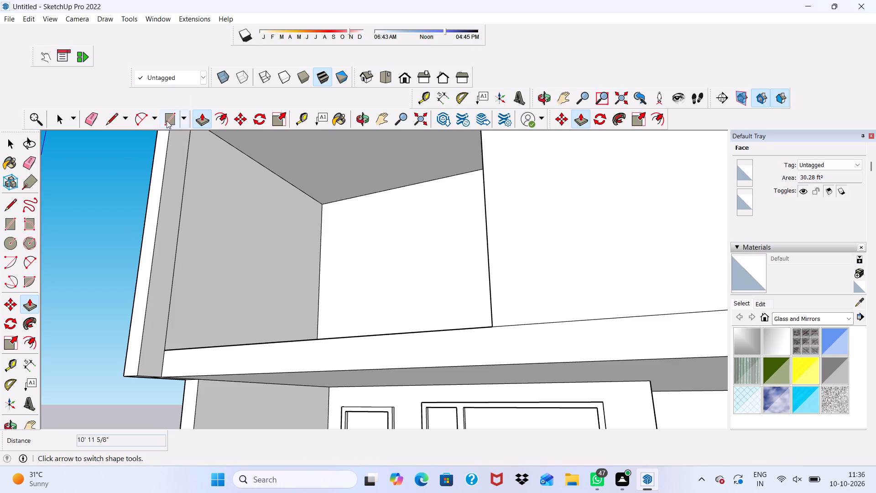
{"action": "left_click", "coordinate": [169, 123]}
{"action": "scroll", "coordinate": [139, 379], "scroll_direction": "up", "scroll_amount": 5}
{"action": "scroll", "coordinate": [181, 328], "scroll_direction": "up", "scroll_amount": 4}
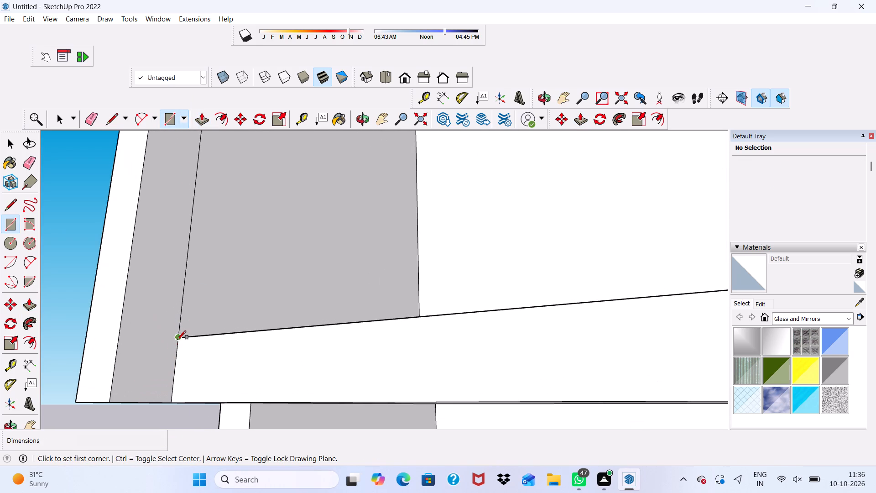
{"action": "left_click", "coordinate": [177, 340]}
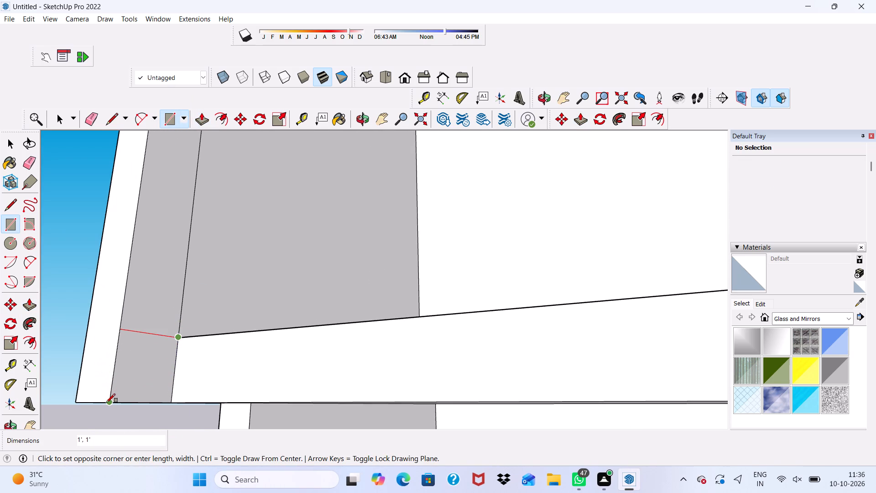
{"action": "left_click", "coordinate": [106, 403]}
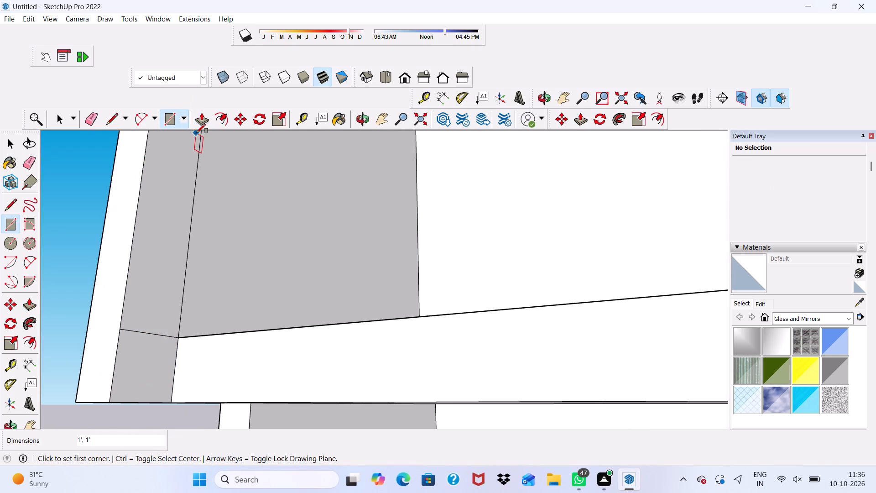
Push/Pull the 1' square along the lower slab's front about 14' 1", slightly past the room opening.
{"action": "left_click", "coordinate": [199, 115]}
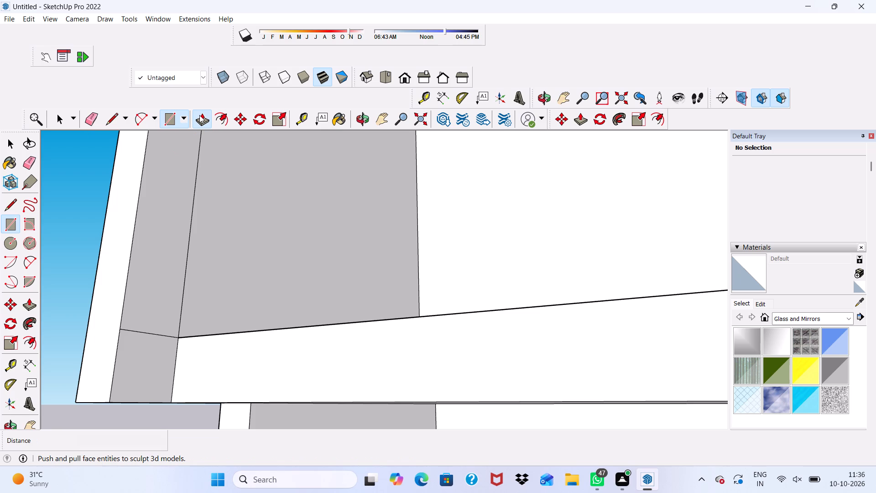
{"action": "scroll", "coordinate": [200, 117], "scroll_direction": "down", "scroll_amount": 2}
{"action": "scroll", "coordinate": [214, 260], "scroll_direction": "up", "scroll_amount": 2}
{"action": "left_click", "coordinate": [121, 360]}
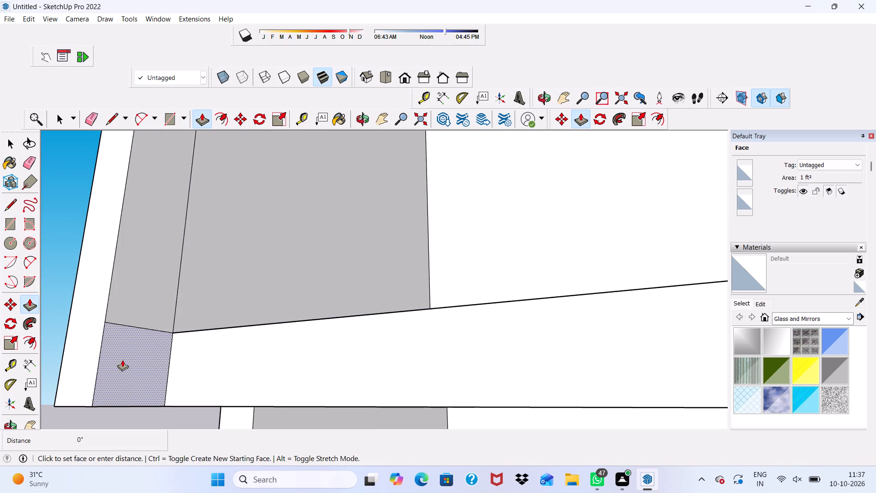
{"action": "scroll", "coordinate": [245, 357], "scroll_direction": "down", "scroll_amount": 3}
{"action": "scroll", "coordinate": [313, 359], "scroll_direction": "down", "scroll_amount": 3}
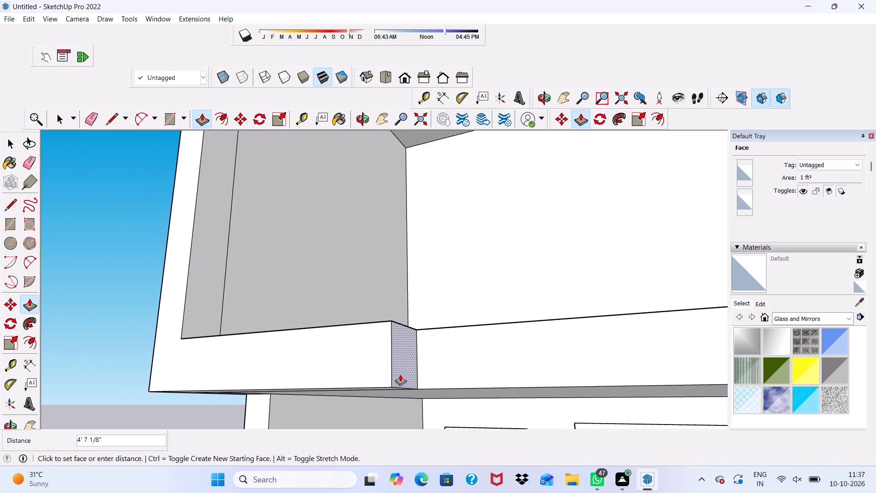
{"action": "scroll", "coordinate": [469, 394], "scroll_direction": "down", "scroll_amount": 2}
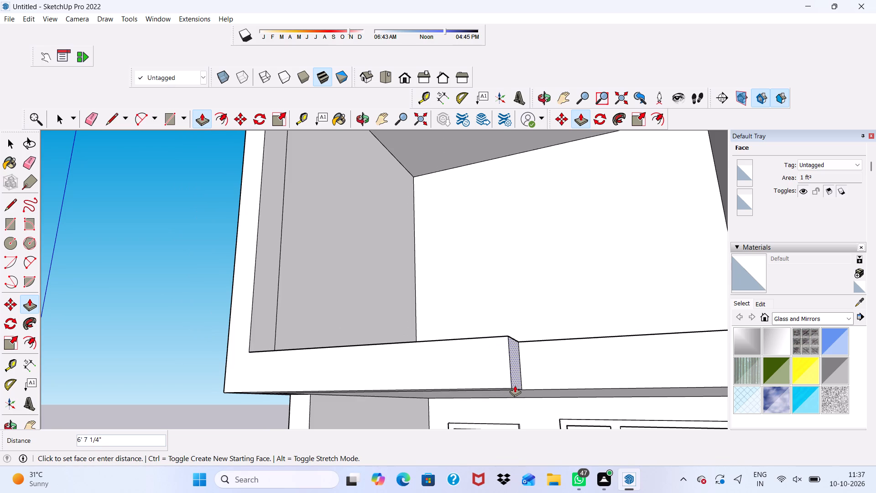
{"action": "scroll", "coordinate": [539, 365], "scroll_direction": "up", "scroll_amount": 2}
{"action": "scroll", "coordinate": [540, 365], "scroll_direction": "down", "scroll_amount": 13}
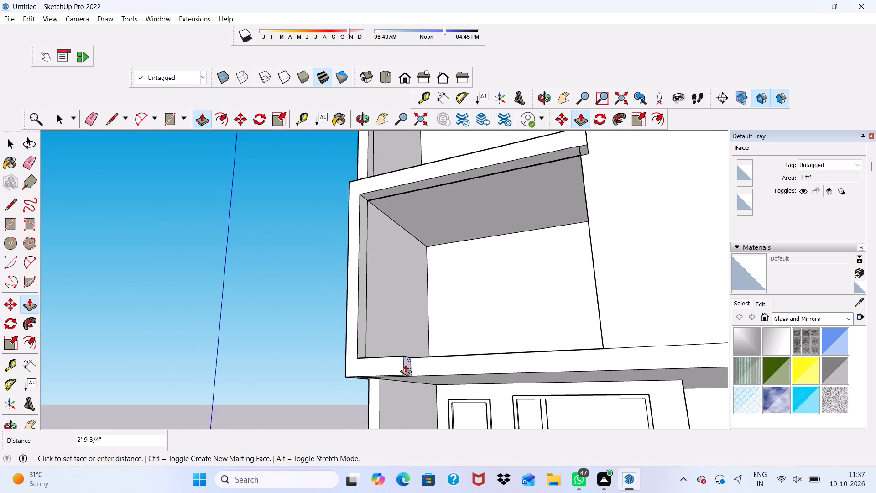
{"action": "scroll", "coordinate": [405, 365], "scroll_direction": "down", "scroll_amount": 3}
{"action": "scroll", "coordinate": [549, 345], "scroll_direction": "up", "scroll_amount": 4}
{"action": "middle_click_drag", "start_coordinate": [549, 345], "coordinate": [443, 394]}
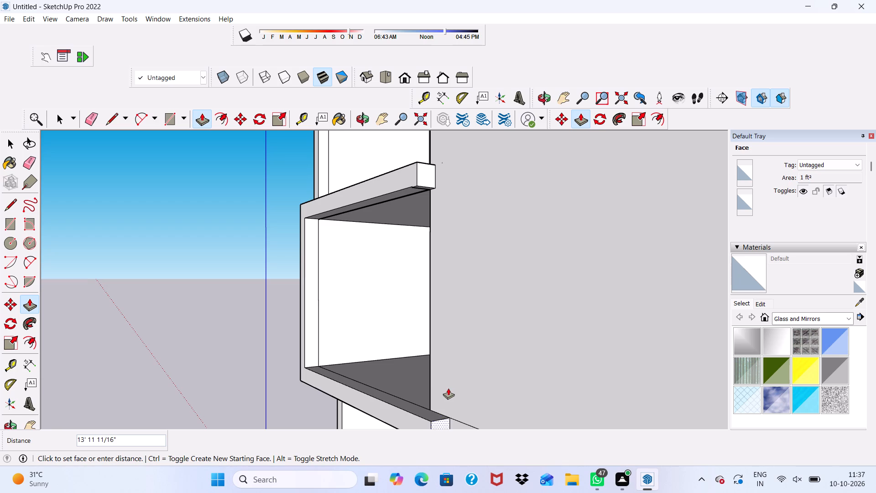
{"action": "scroll", "coordinate": [448, 388], "scroll_direction": "down", "scroll_amount": 2}
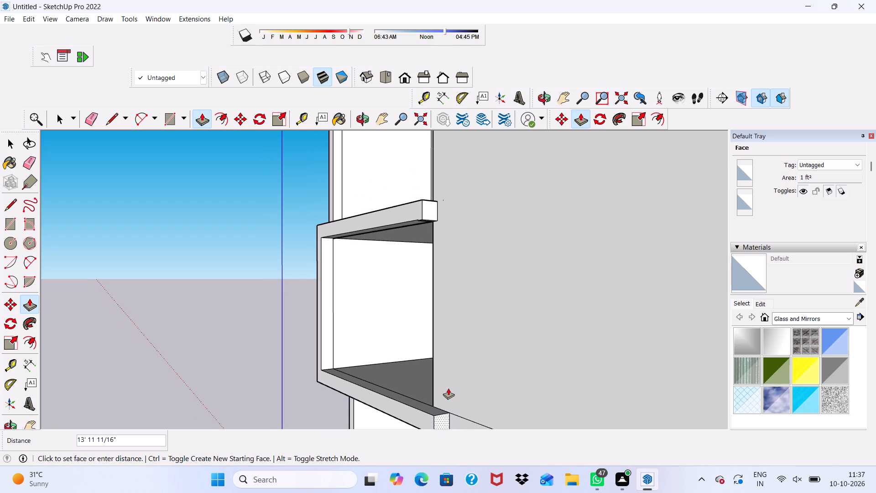
{"action": "scroll", "coordinate": [467, 406], "scroll_direction": "up", "scroll_amount": 5}
{"action": "scroll", "coordinate": [433, 366], "scroll_direction": "down", "scroll_amount": 5}
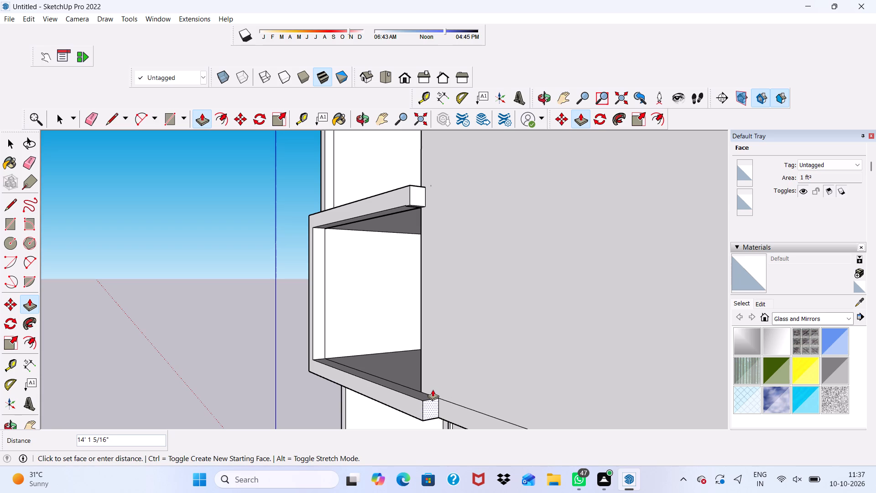
{"action": "left_click", "coordinate": [433, 389]}
Start a rectangle near the free end of the lower projecting band.
{"action": "middle_click_drag", "start_coordinate": [424, 371], "coordinate": [584, 364]}
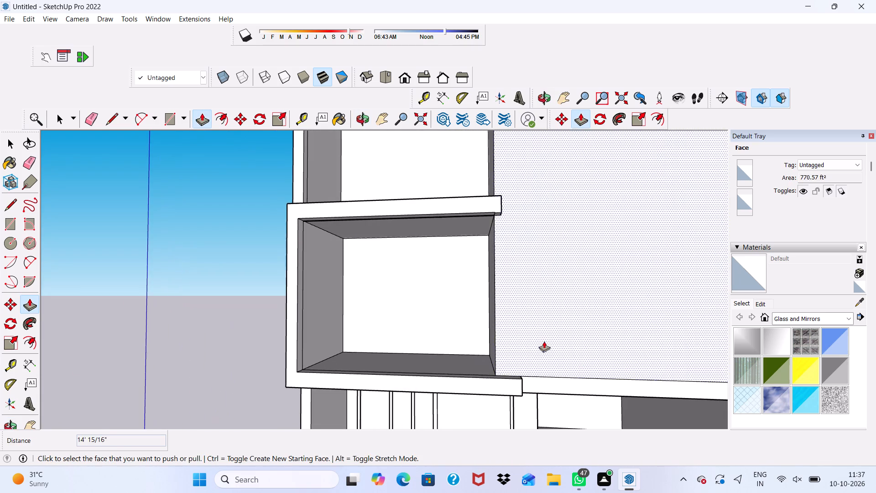
{"action": "scroll", "coordinate": [491, 219], "scroll_direction": "up", "scroll_amount": 1}
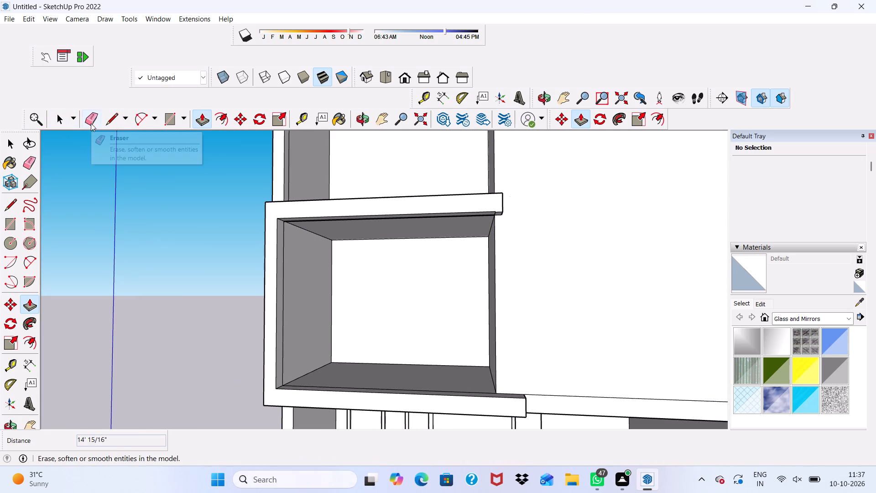
{"action": "scroll", "coordinate": [542, 446], "scroll_direction": "up", "scroll_amount": 3}
{"action": "middle_click_drag", "start_coordinate": [507, 389], "coordinate": [500, 396]}
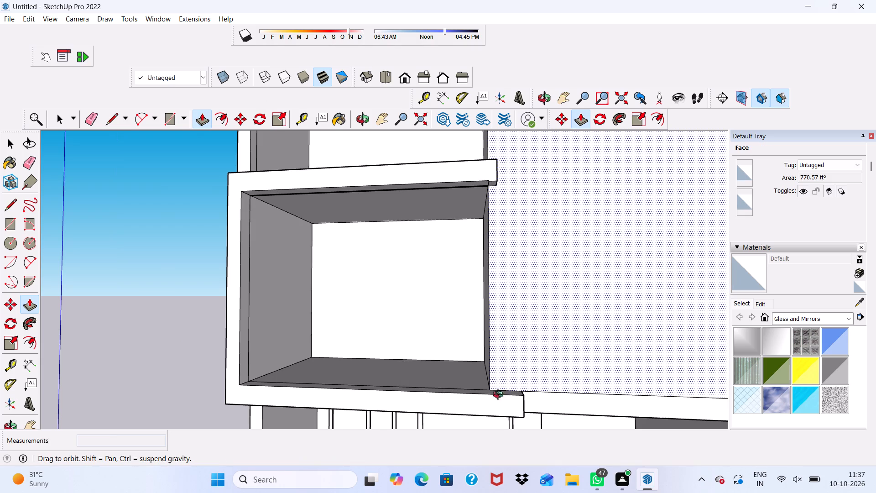
{"action": "middle_click_drag", "start_coordinate": [500, 396], "coordinate": [486, 406]}
{"action": "scroll", "coordinate": [486, 406], "scroll_direction": "up", "scroll_amount": 2}
{"action": "left_click", "coordinate": [161, 112]}
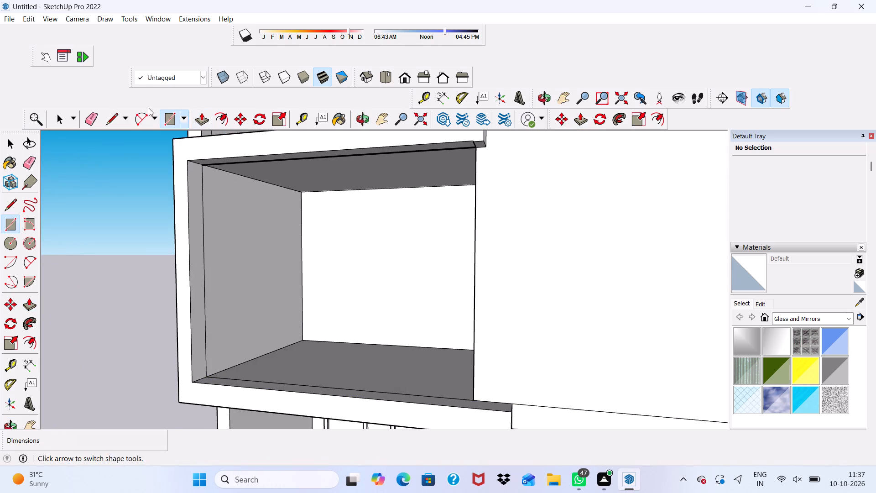
{"action": "scroll", "coordinate": [307, 229], "scroll_direction": "down", "scroll_amount": 5}
{"action": "scroll", "coordinate": [468, 384], "scroll_direction": "up", "scroll_amount": 3}
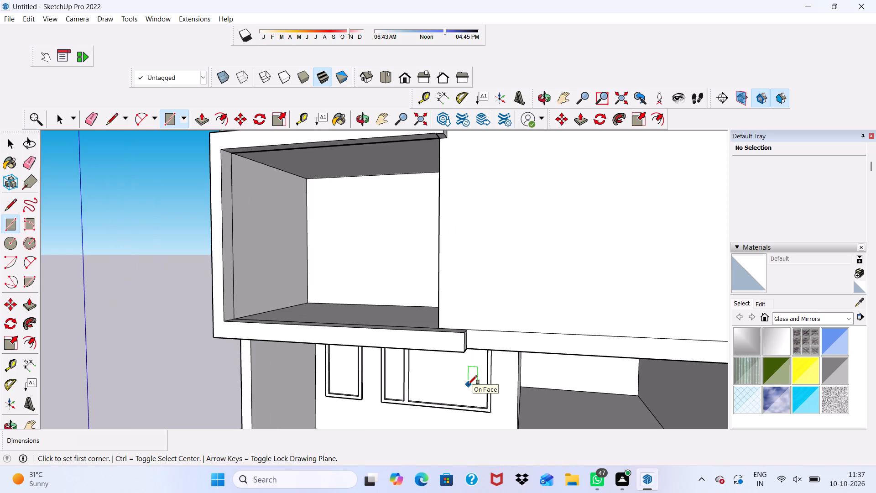
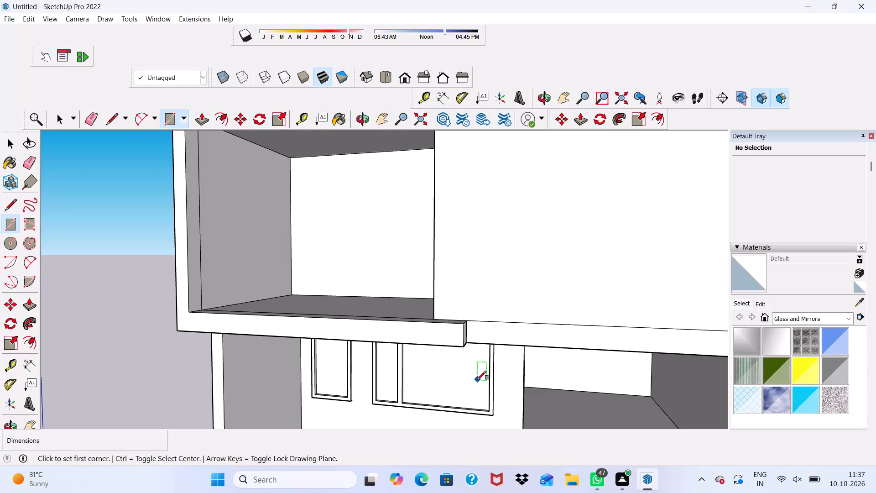
Draw a rectangle about 1' 6" by 1' on the lower projecting band's top face, from its free-end corner to the opening's corner.
{"action": "scroll", "coordinate": [455, 411], "scroll_direction": "up", "scroll_amount": 1}
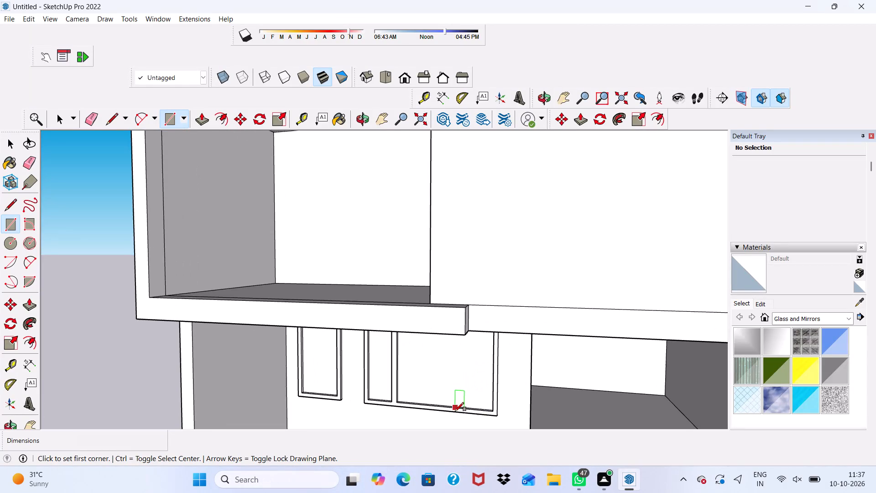
{"action": "scroll", "coordinate": [455, 411], "scroll_direction": "down", "scroll_amount": 3}
{"action": "scroll", "coordinate": [443, 341], "scroll_direction": "up", "scroll_amount": 5}
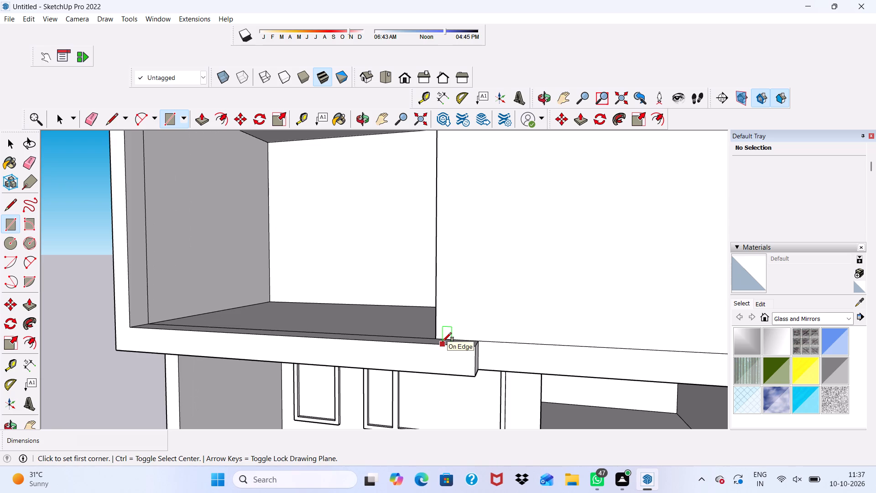
{"action": "scroll", "coordinate": [443, 341], "scroll_direction": "up", "scroll_amount": 2}
{"action": "scroll", "coordinate": [449, 345], "scroll_direction": "down", "scroll_amount": 5}
{"action": "scroll", "coordinate": [469, 352], "scroll_direction": "up", "scroll_amount": 9}
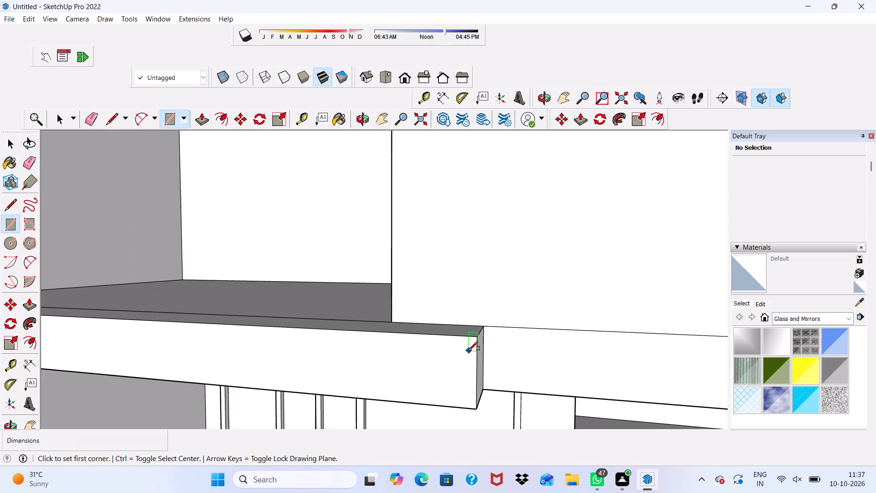
{"action": "scroll", "coordinate": [469, 351], "scroll_direction": "up", "scroll_amount": 10}
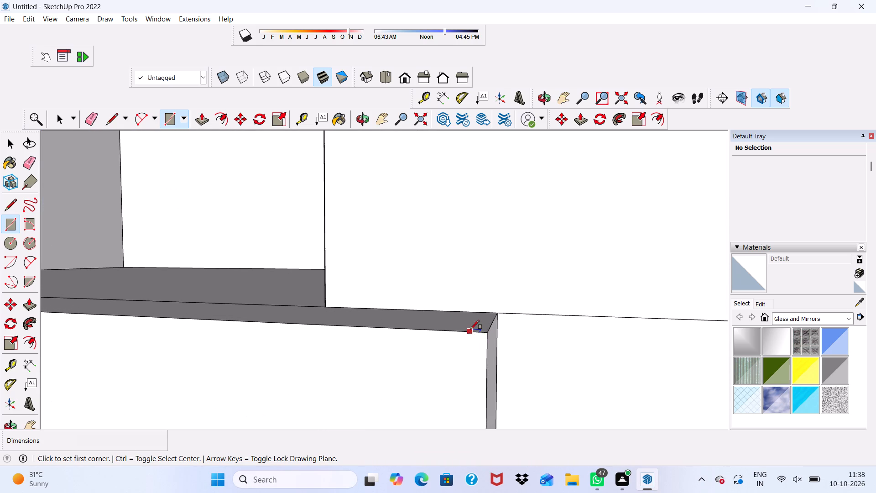
{"action": "left_click", "coordinate": [483, 334]}
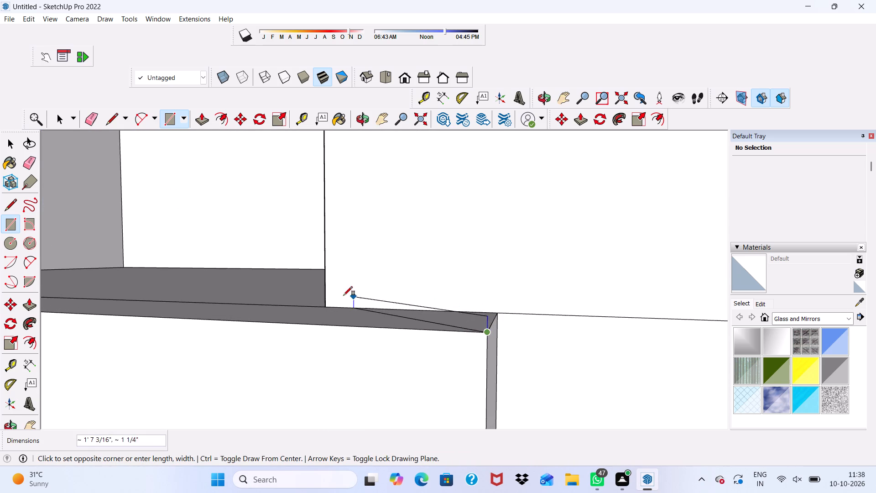
{"action": "scroll", "coordinate": [334, 295], "scroll_direction": "up", "scroll_amount": 1}
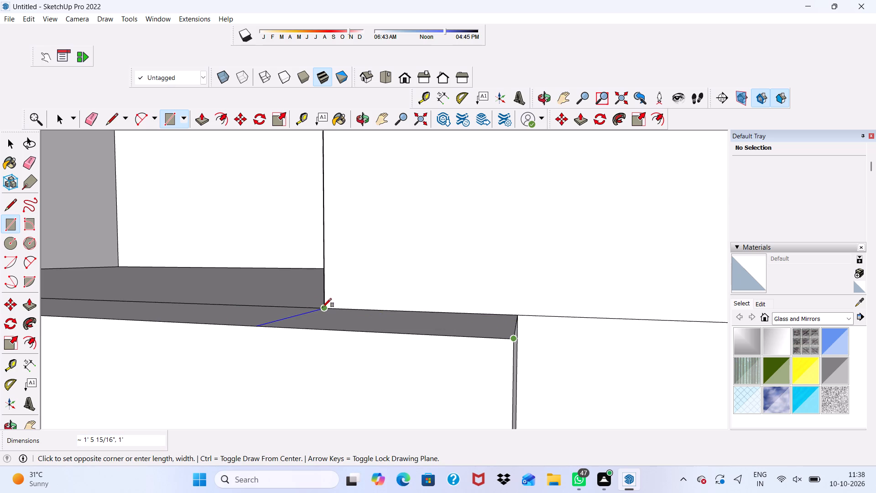
{"action": "left_click", "coordinate": [323, 307]}
Push/Pull the new rectangle up about 9' 11 5/8" to the underside level of the upper projecting band.
{"action": "key", "text": "space"}
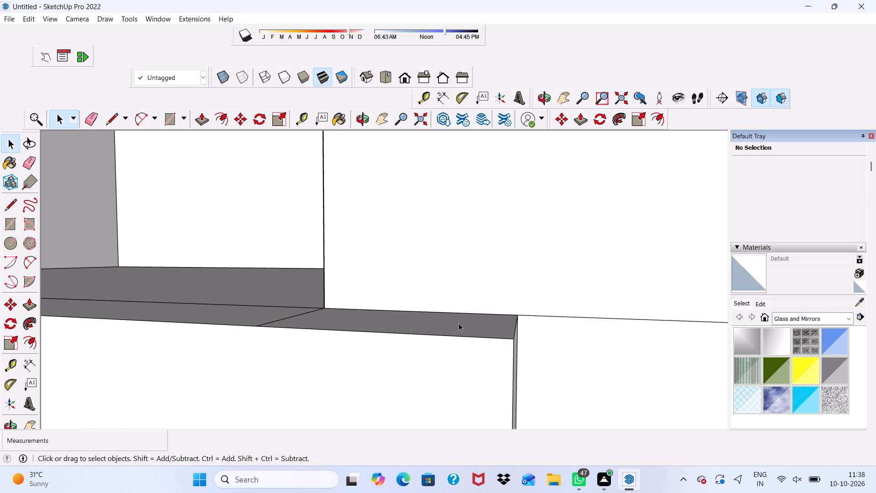
{"action": "left_click", "coordinate": [459, 323]}
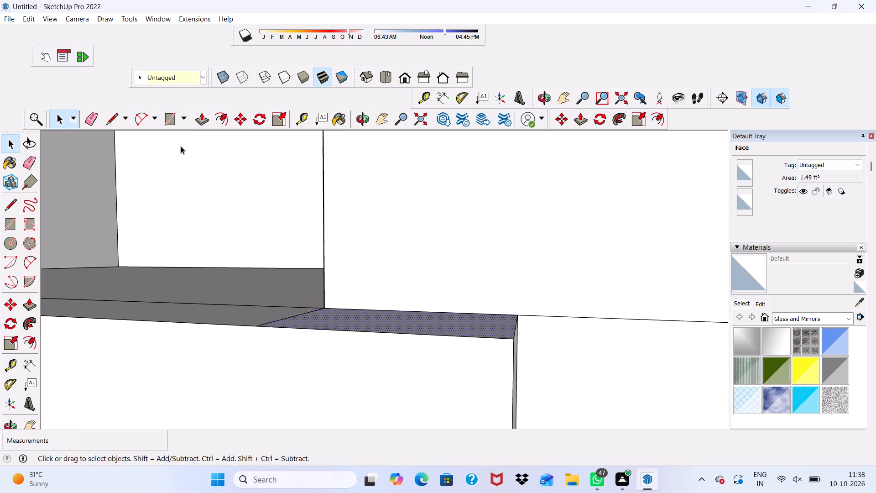
{"action": "left_click", "coordinate": [198, 120]}
{"action": "scroll", "coordinate": [311, 226], "scroll_direction": "down", "scroll_amount": 3}
{"action": "scroll", "coordinate": [331, 281], "scroll_direction": "up", "scroll_amount": 1}
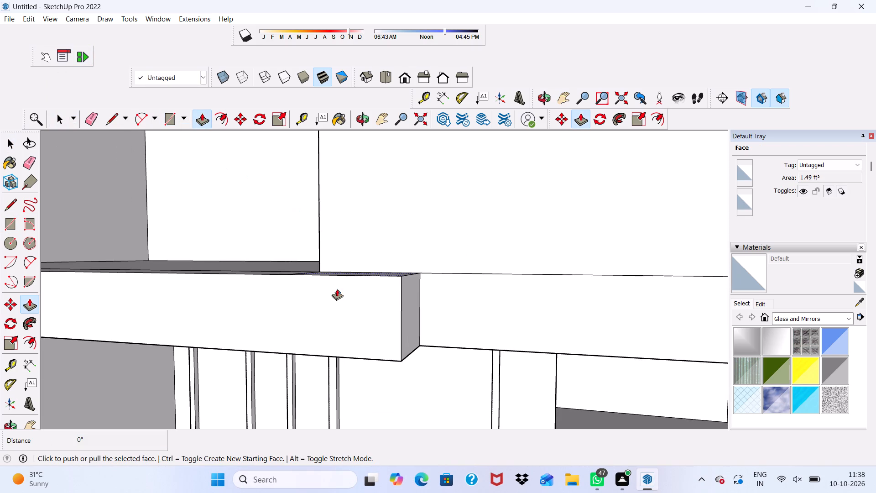
{"action": "middle_click_drag", "start_coordinate": [340, 285], "coordinate": [321, 342]}
{"action": "left_click", "coordinate": [345, 278]}
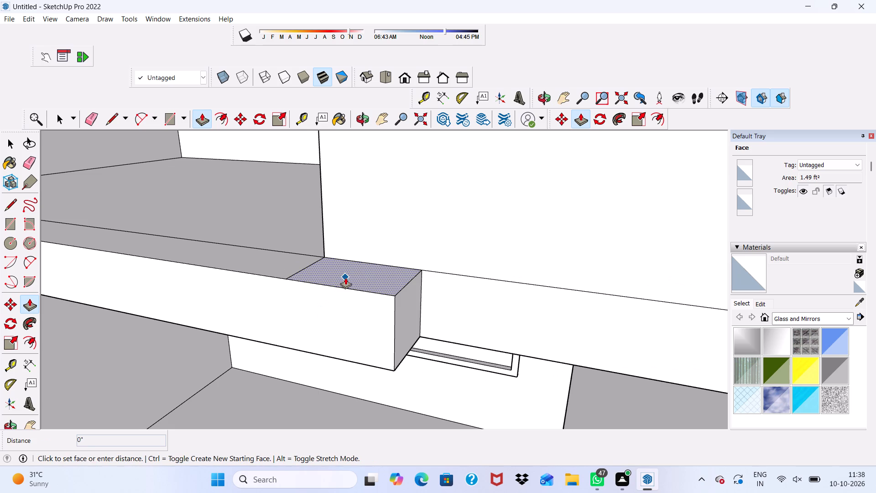
{"action": "scroll", "coordinate": [346, 268], "scroll_direction": "down", "scroll_amount": 6}
{"action": "scroll", "coordinate": [356, 252], "scroll_direction": "down", "scroll_amount": 20}
{"action": "scroll", "coordinate": [356, 252], "scroll_direction": "down", "scroll_amount": 2}
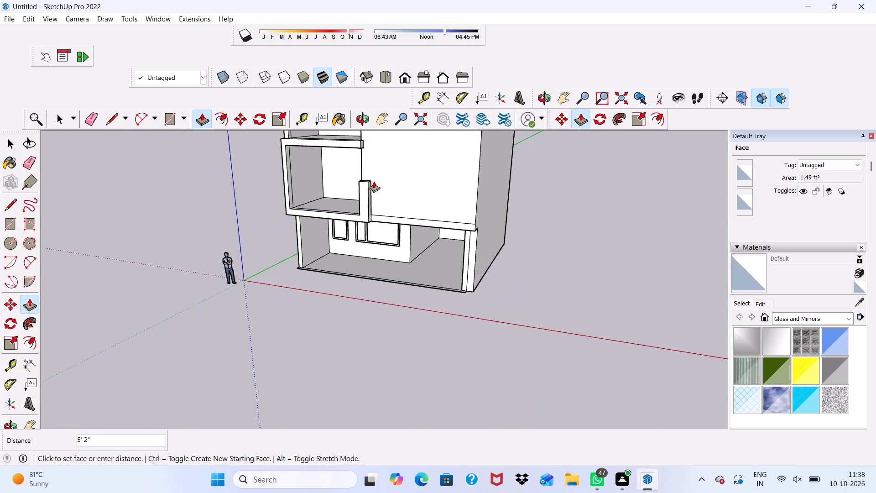
{"action": "scroll", "coordinate": [374, 181], "scroll_direction": "down", "scroll_amount": 1}
{"action": "scroll", "coordinate": [373, 149], "scroll_direction": "up", "scroll_amount": 15}
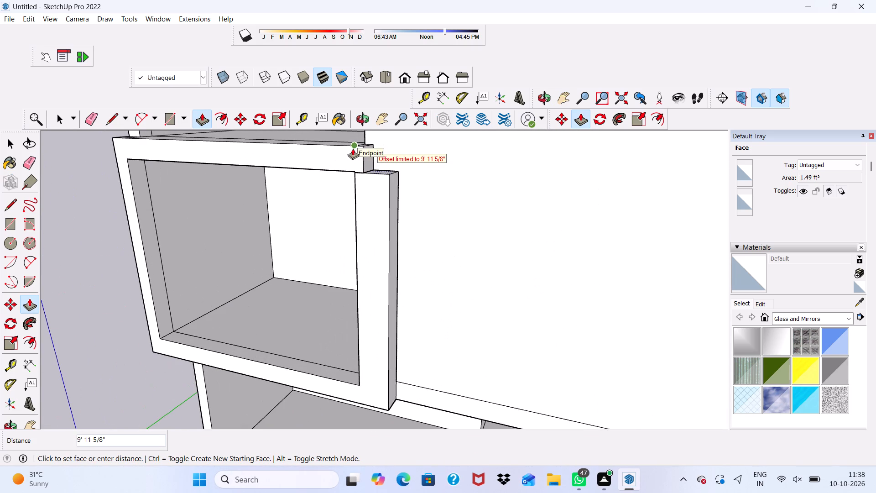
{"action": "left_click", "coordinate": [353, 148]}
Push/Pull the upper band's end face about 1' 1 7/16" until flush with the new vertical band's outer side.
{"action": "scroll", "coordinate": [358, 159], "scroll_direction": "up", "scroll_amount": 9}
{"action": "left_click", "coordinate": [373, 155]}
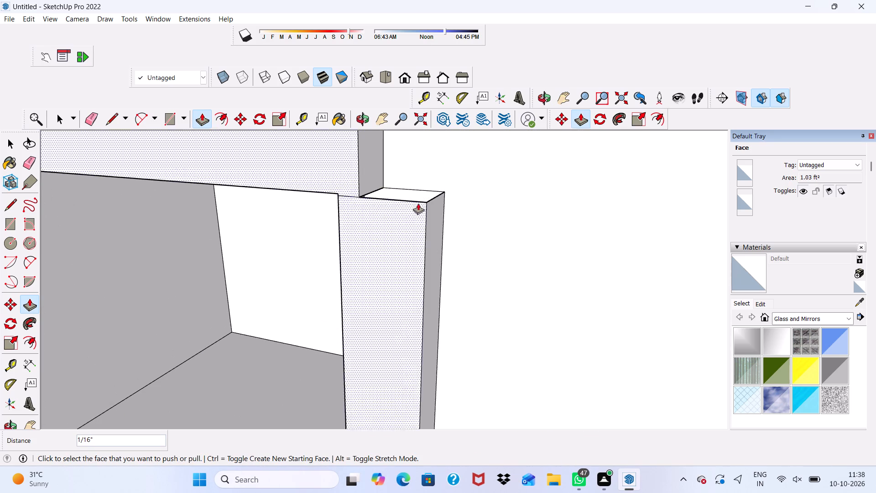
{"action": "left_click", "coordinate": [372, 171]}
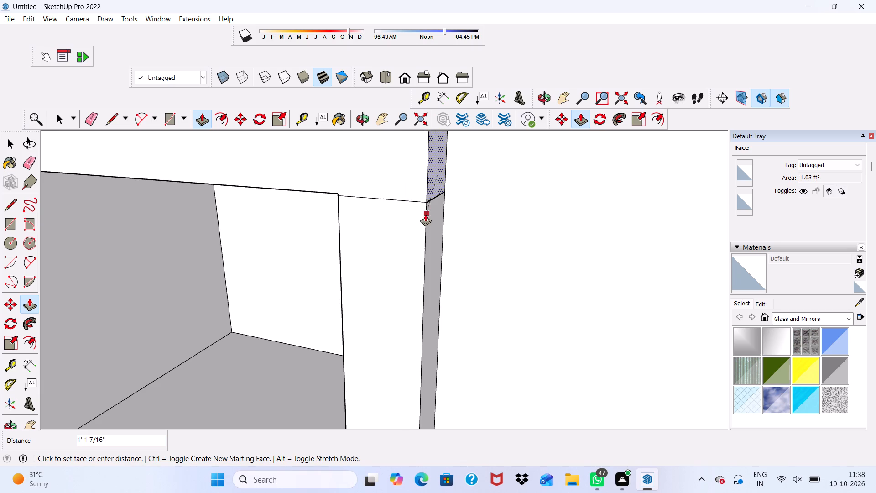
{"action": "left_click", "coordinate": [425, 220]}
Erase the leftover seam lines on the frame's top, front and outer side faces near its upper corners.
{"action": "scroll", "coordinate": [415, 219], "scroll_direction": "down", "scroll_amount": 12}
{"action": "middle_click_drag", "start_coordinate": [422, 227], "coordinate": [491, 156]}
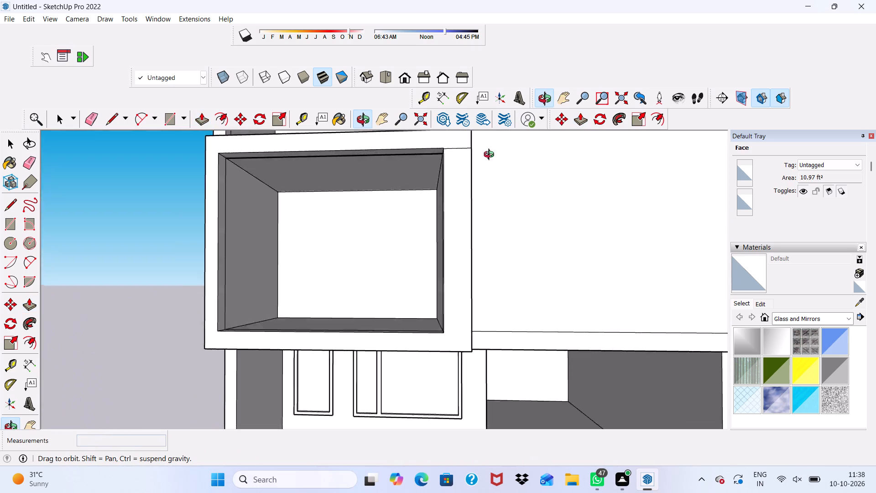
{"action": "middle_click_drag", "start_coordinate": [491, 156], "coordinate": [391, 295]}
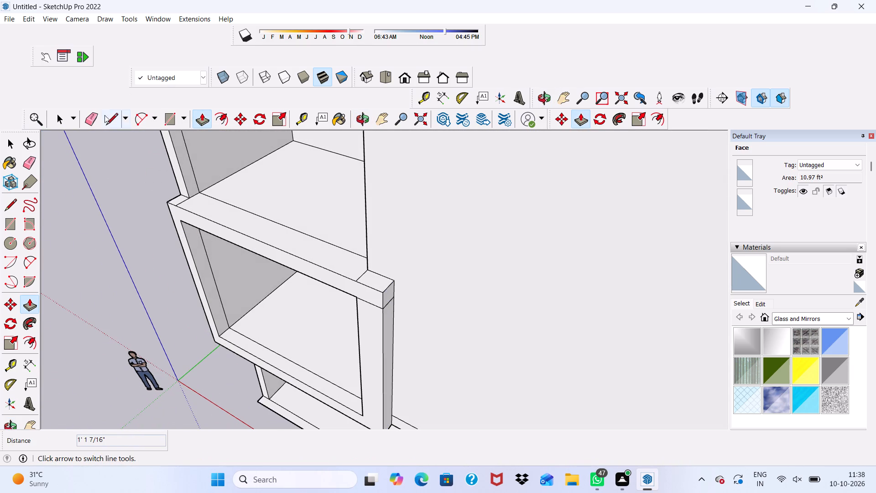
{"action": "left_click", "coordinate": [92, 117]}
{"action": "scroll", "coordinate": [135, 197], "scroll_direction": "up", "scroll_amount": 5}
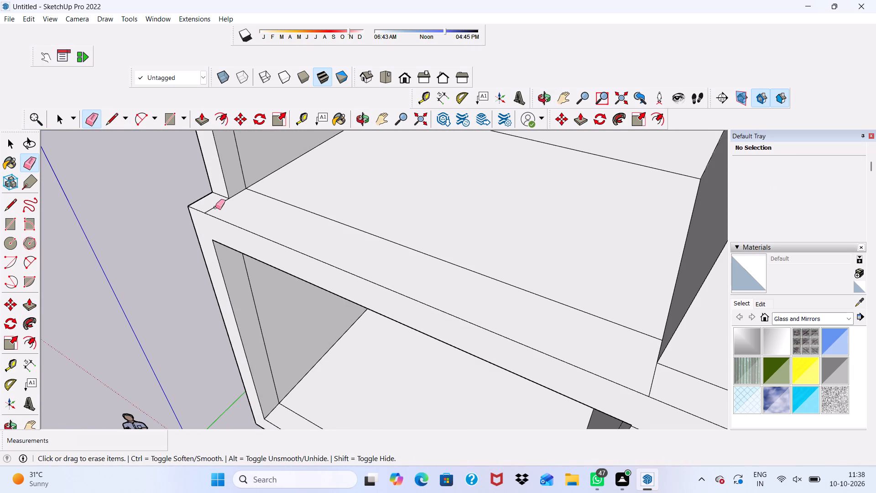
{"action": "left_click", "coordinate": [215, 207]}
{"action": "scroll", "coordinate": [409, 253], "scroll_direction": "down", "scroll_amount": 5}
{"action": "scroll", "coordinate": [375, 292], "scroll_direction": "down", "scroll_amount": 2}
{"action": "scroll", "coordinate": [496, 328], "scroll_direction": "up", "scroll_amount": 4}
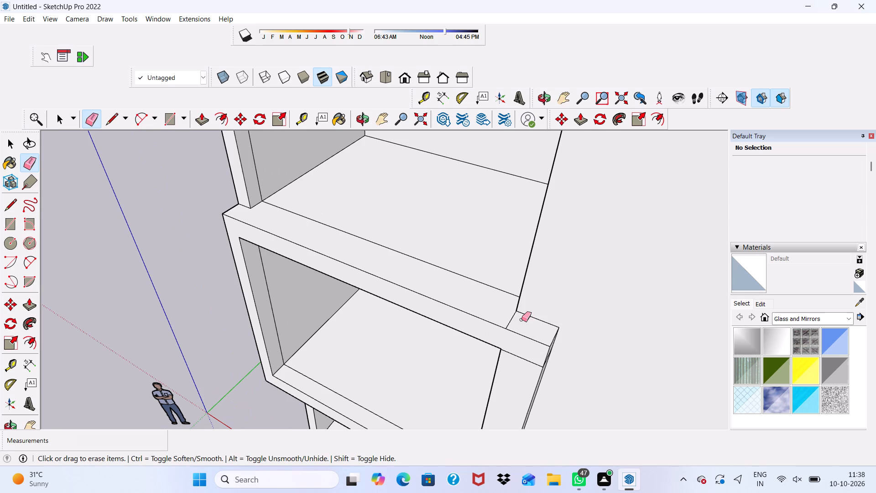
{"action": "left_click_drag", "start_coordinate": [505, 316], "coordinate": [516, 319]}
{"action": "scroll", "coordinate": [501, 315], "scroll_direction": "down", "scroll_amount": 7}
{"action": "middle_click_drag", "start_coordinate": [477, 324], "coordinate": [483, 251]}
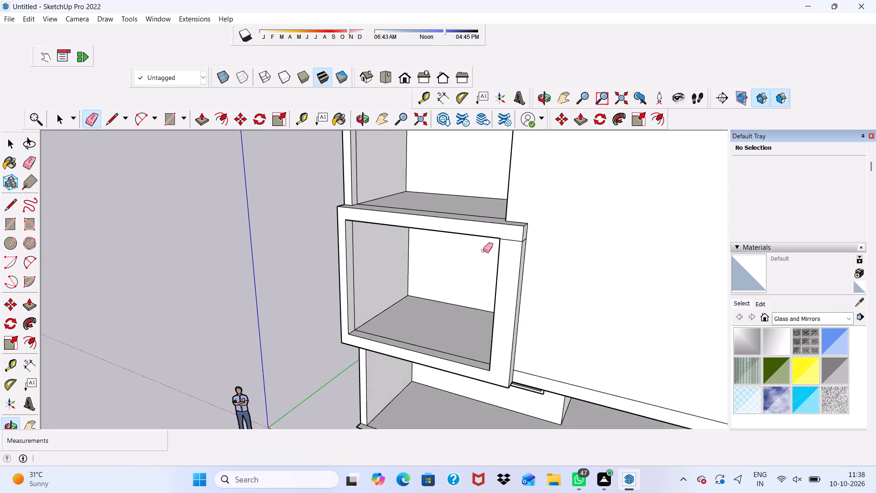
{"action": "scroll", "coordinate": [525, 233], "scroll_direction": "up", "scroll_amount": 4}
{"action": "left_click_drag", "start_coordinate": [506, 232], "coordinate": [503, 257]}
{"action": "scroll", "coordinate": [511, 262], "scroll_direction": "down", "scroll_amount": 1}
{"action": "middle_click_drag", "start_coordinate": [511, 262], "coordinate": [475, 274]}
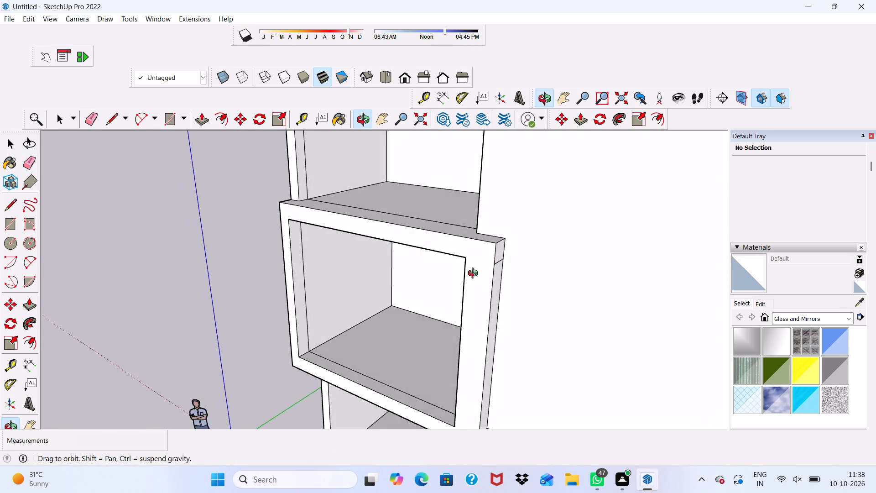
{"action": "middle_click_drag", "start_coordinate": [475, 274], "coordinate": [453, 275]}
{"action": "scroll", "coordinate": [469, 264], "scroll_direction": "up", "scroll_amount": 11}
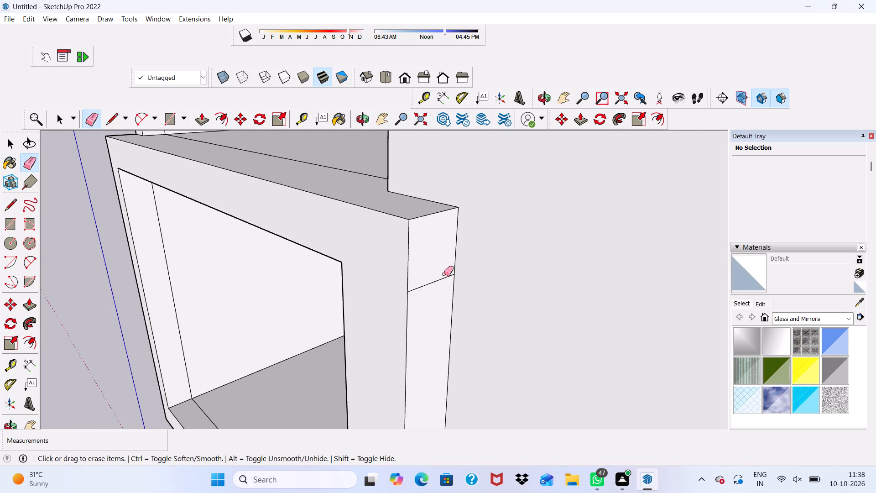
{"action": "left_click_drag", "start_coordinate": [424, 273], "coordinate": [424, 293]}
Inspect the completed projecting frame and the adjoining side wall from the opposite side.
{"action": "scroll", "coordinate": [424, 293], "scroll_direction": "down", "scroll_amount": 17}
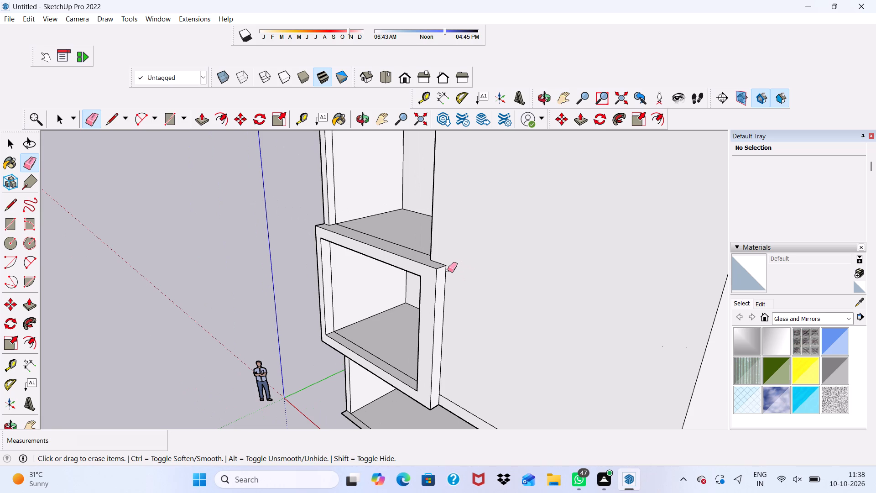
{"action": "scroll", "coordinate": [448, 279], "scroll_direction": "down", "scroll_amount": 7}
{"action": "scroll", "coordinate": [527, 244], "scroll_direction": "down", "scroll_amount": 1}
{"action": "middle_click_drag", "start_coordinate": [527, 245], "coordinate": [743, 236]}
{"action": "scroll", "coordinate": [234, 351], "scroll_direction": "up", "scroll_amount": 6}
{"action": "scroll", "coordinate": [464, 214], "scroll_direction": "up", "scroll_amount": 6}
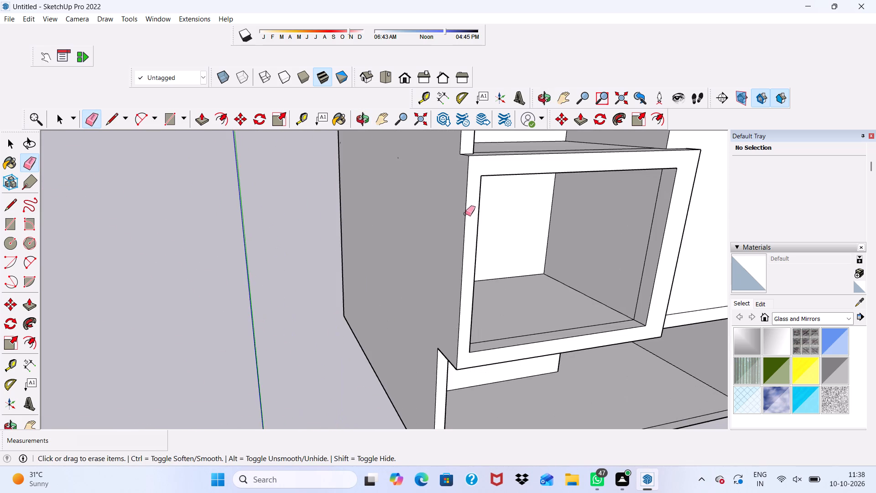
{"action": "scroll", "coordinate": [465, 215], "scroll_direction": "down", "scroll_amount": 9}
{"action": "scroll", "coordinate": [467, 252], "scroll_direction": "up", "scroll_amount": 2}
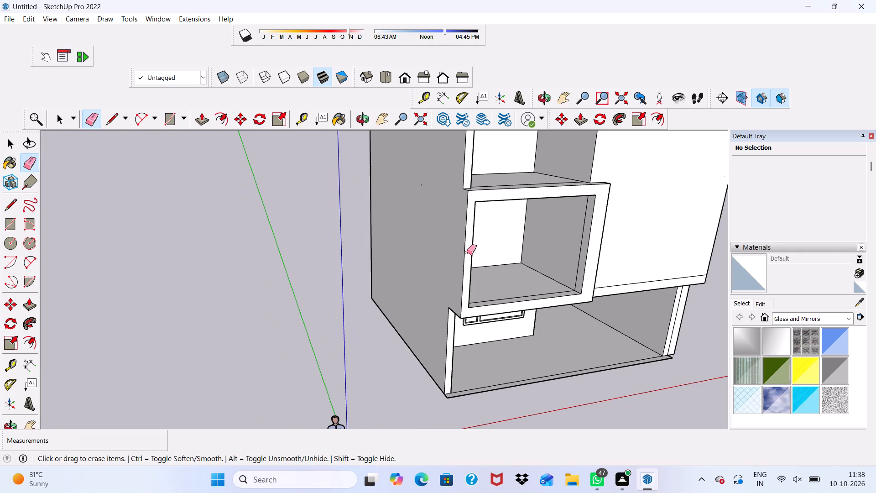
{"action": "scroll", "coordinate": [472, 266], "scroll_direction": "down", "scroll_amount": 4}
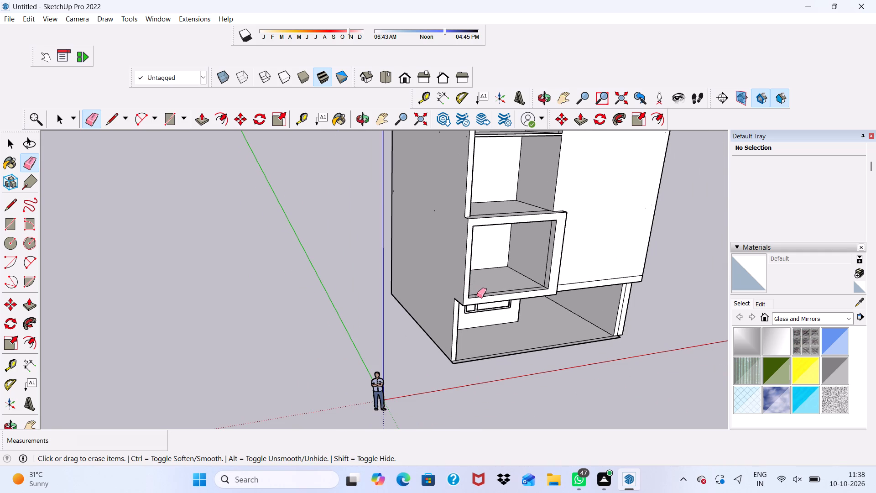
Push/Pull the front end face of the topmost storey's outer side wall 9" outward, flush with the slab edge below.
{"action": "key", "text": "space"}
{"action": "scroll", "coordinate": [477, 296], "scroll_direction": "up", "scroll_amount": 1}
{"action": "scroll", "coordinate": [477, 296], "scroll_direction": "down", "scroll_amount": 10}
{"action": "scroll", "coordinate": [458, 201], "scroll_direction": "up", "scroll_amount": 4}
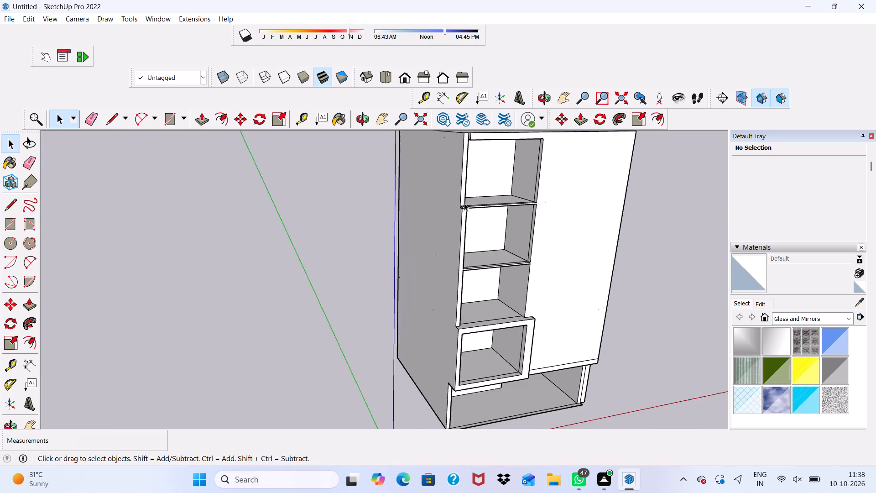
{"action": "scroll", "coordinate": [464, 203], "scroll_direction": "up", "scroll_amount": 17}
{"action": "middle_click_drag", "start_coordinate": [450, 241], "coordinate": [405, 210]}
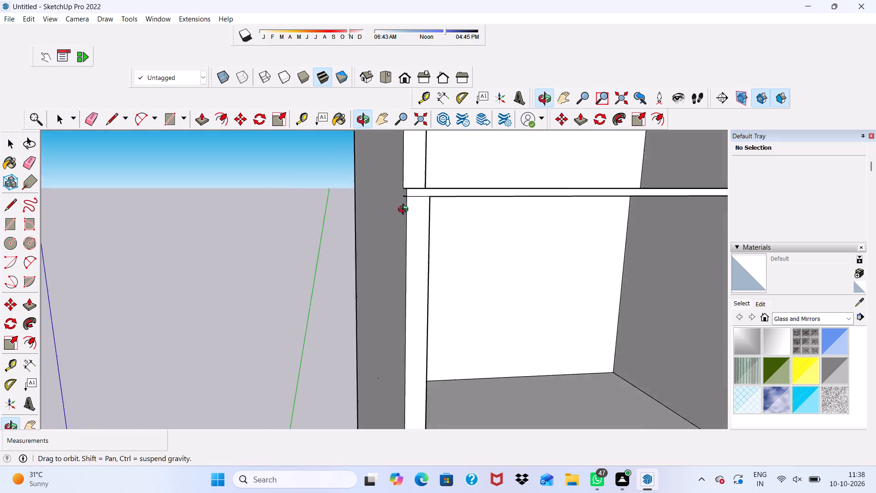
{"action": "middle_click_drag", "start_coordinate": [405, 210], "coordinate": [316, 233]}
{"action": "scroll", "coordinate": [276, 187], "scroll_direction": "up", "scroll_amount": 4}
{"action": "left_click", "coordinate": [309, 190]}
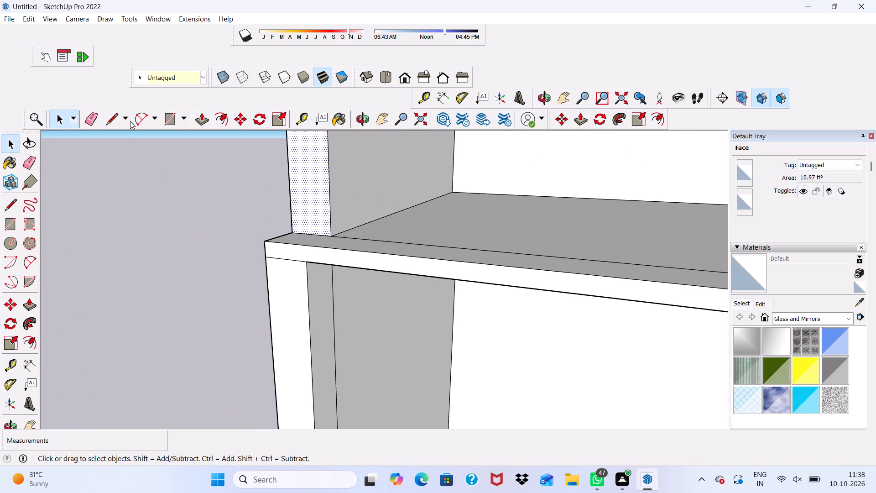
{"action": "left_click", "coordinate": [205, 119]}
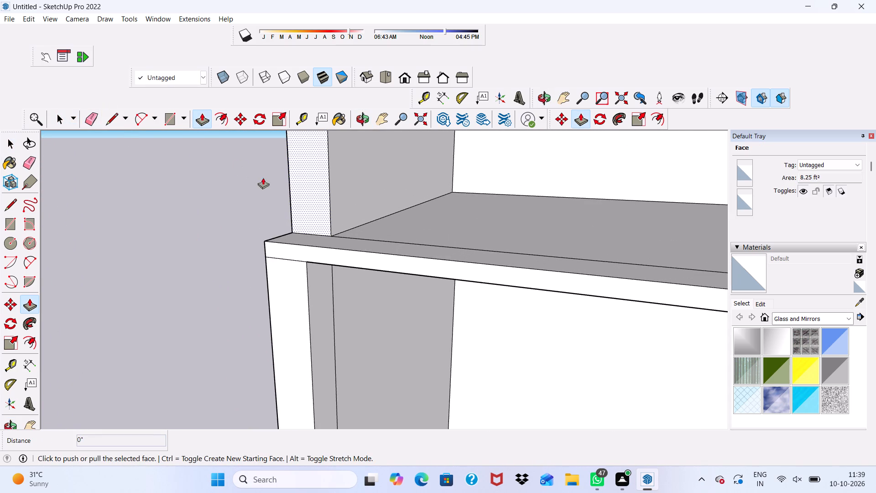
{"action": "left_click", "coordinate": [304, 193]}
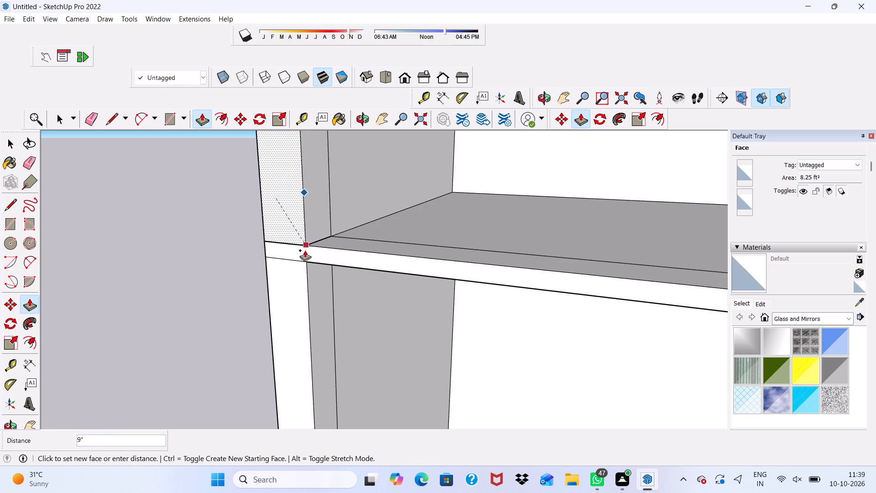
{"action": "left_click", "coordinate": [306, 271]}
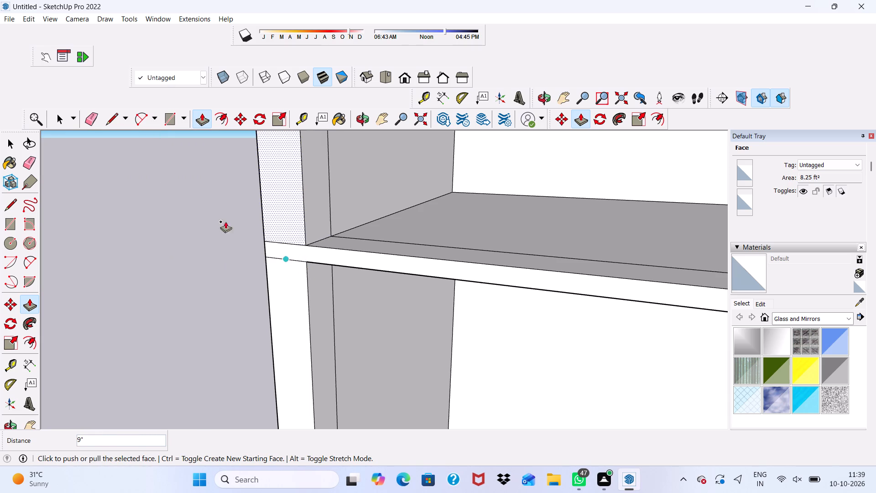
Erase the seam lines between the extended side wall and the slab edges at the topmost storey's front corner.
{"action": "double_click", "coordinate": [94, 123]}
{"action": "scroll", "coordinate": [242, 263], "scroll_direction": "up", "scroll_amount": 4}
{"action": "scroll", "coordinate": [362, 230], "scroll_direction": "down", "scroll_amount": 6}
{"action": "scroll", "coordinate": [366, 223], "scroll_direction": "up", "scroll_amount": 1}
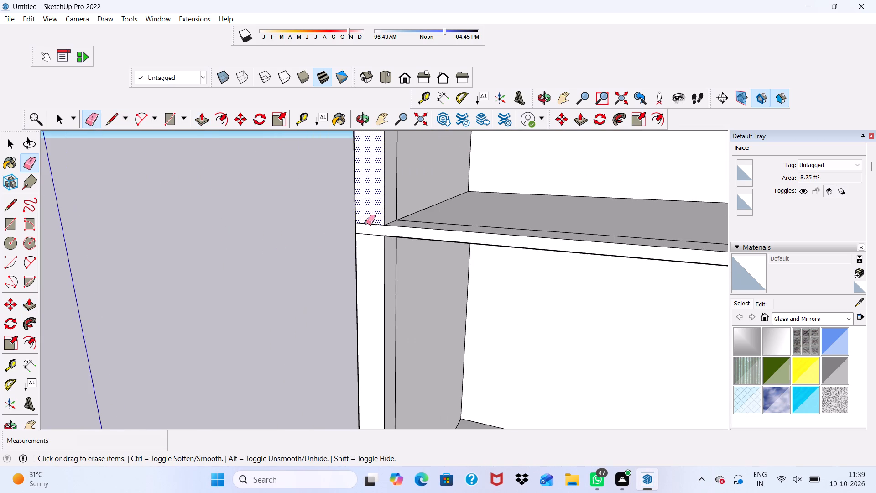
{"action": "left_click_drag", "start_coordinate": [367, 220], "coordinate": [368, 242]}
{"action": "scroll", "coordinate": [357, 230], "scroll_direction": "down", "scroll_amount": 16}
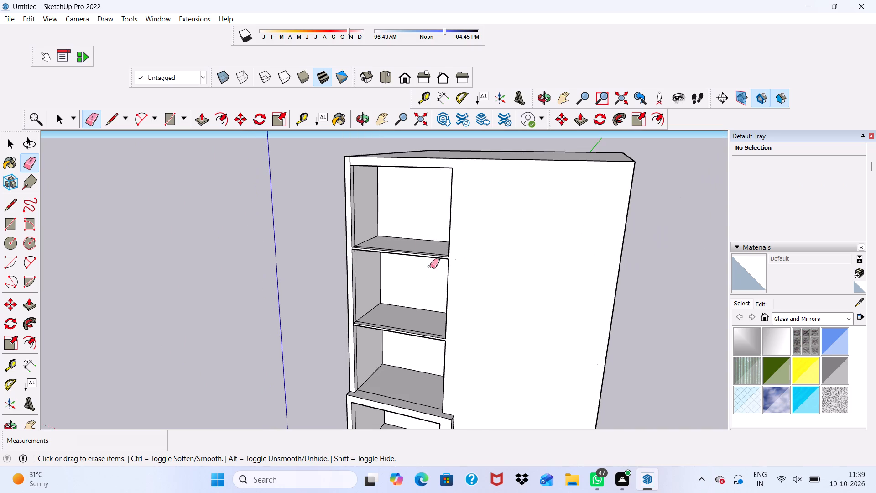
{"action": "scroll", "coordinate": [324, 172], "scroll_direction": "up", "scroll_amount": 10}
{"action": "scroll", "coordinate": [370, 145], "scroll_direction": "up", "scroll_amount": 1}
{"action": "left_click_drag", "start_coordinate": [376, 153], "coordinate": [367, 157]}
Examine the upper storeys' front openings, slab edges and outer side wall for remaining seam lines.
{"action": "scroll", "coordinate": [365, 175], "scroll_direction": "down", "scroll_amount": 4}
{"action": "scroll", "coordinate": [387, 187], "scroll_direction": "up", "scroll_amount": 1}
{"action": "scroll", "coordinate": [391, 185], "scroll_direction": "down", "scroll_amount": 5}
{"action": "middle_click_drag", "start_coordinate": [501, 191], "coordinate": [526, 171]}
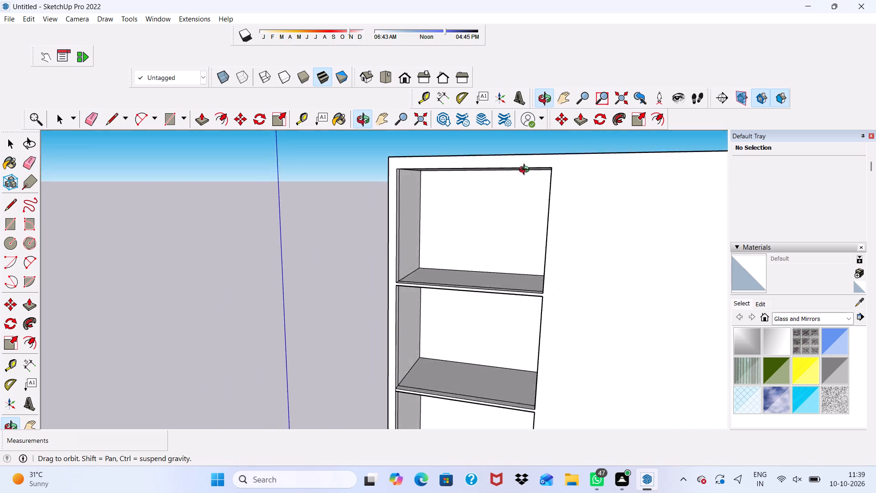
{"action": "middle_click_drag", "start_coordinate": [526, 171], "coordinate": [606, 136]}
{"action": "scroll", "coordinate": [440, 304], "scroll_direction": "up", "scroll_amount": 5}
{"action": "scroll", "coordinate": [440, 304], "scroll_direction": "down", "scroll_amount": 5}
{"action": "scroll", "coordinate": [411, 462], "scroll_direction": "up", "scroll_amount": 4}
{"action": "scroll", "coordinate": [466, 374], "scroll_direction": "down", "scroll_amount": 2}
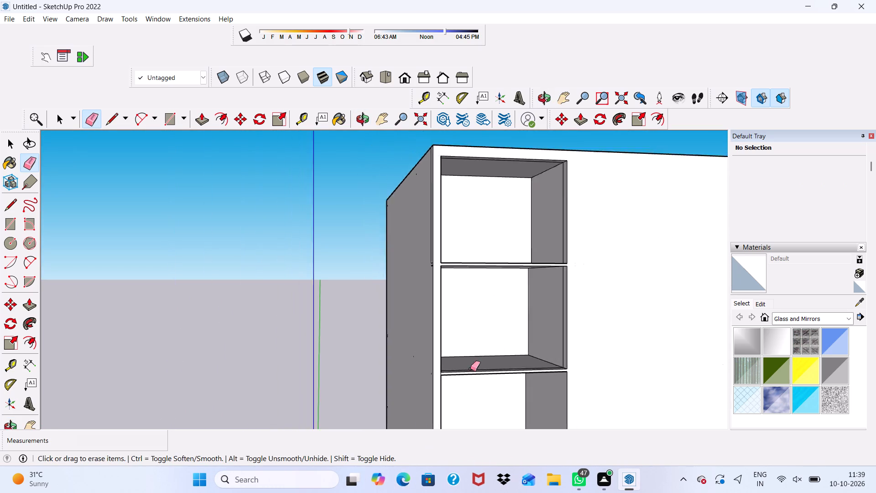
Examine the upper storeys' front openings, slab edges and outer side wall from the front and from above.
{"action": "scroll", "coordinate": [470, 369], "scroll_direction": "down", "scroll_amount": 2}
{"action": "scroll", "coordinate": [536, 304], "scroll_direction": "down", "scroll_amount": 7}
{"action": "scroll", "coordinate": [517, 388], "scroll_direction": "up", "scroll_amount": 3}
{"action": "scroll", "coordinate": [474, 402], "scroll_direction": "up", "scroll_amount": 6}
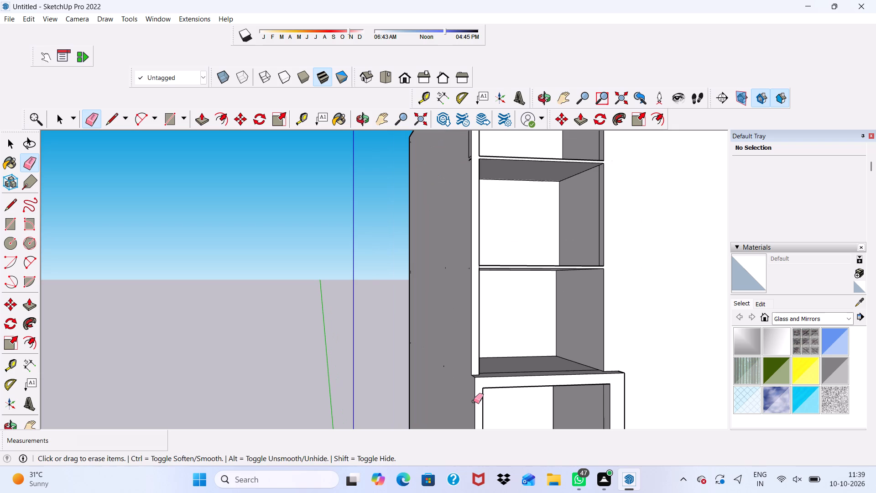
{"action": "key", "text": "space"}
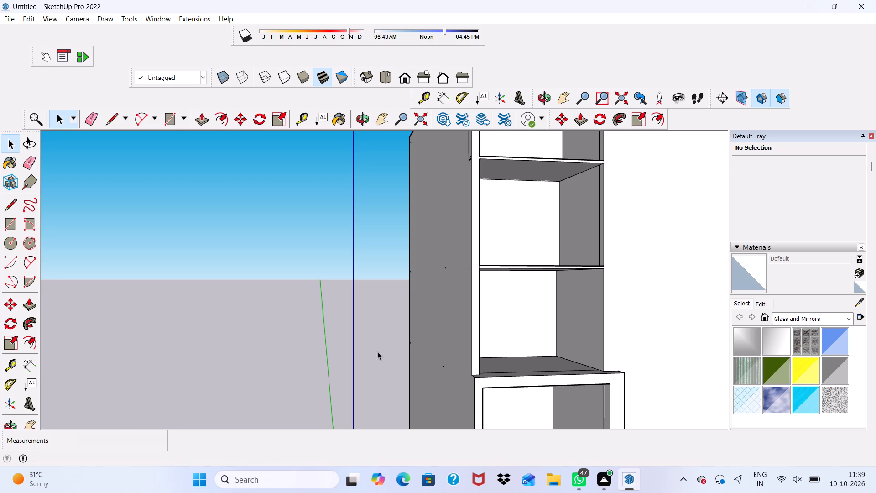
{"action": "scroll", "coordinate": [486, 256], "scroll_direction": "up", "scroll_amount": 5}
{"action": "scroll", "coordinate": [480, 276], "scroll_direction": "down", "scroll_amount": 6}
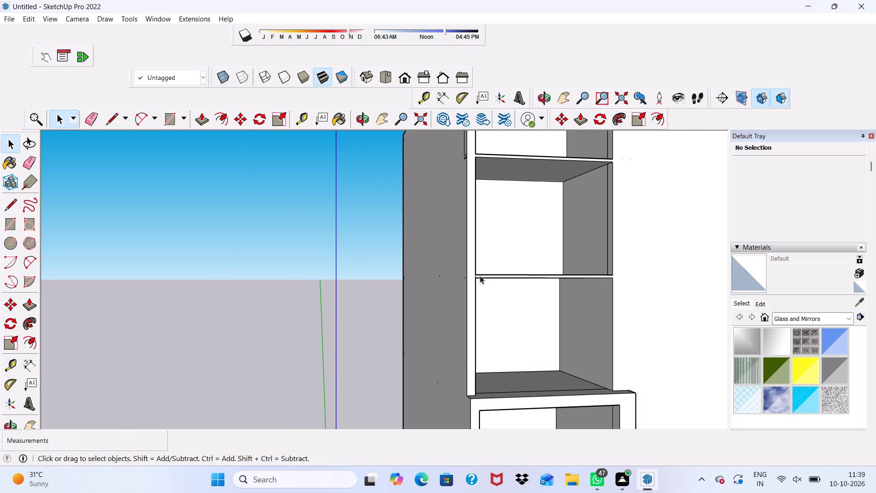
{"action": "scroll", "coordinate": [480, 276], "scroll_direction": "down", "scroll_amount": 4}
{"action": "scroll", "coordinate": [479, 283], "scroll_direction": "up", "scroll_amount": 9}
{"action": "scroll", "coordinate": [474, 295], "scroll_direction": "down", "scroll_amount": 2}
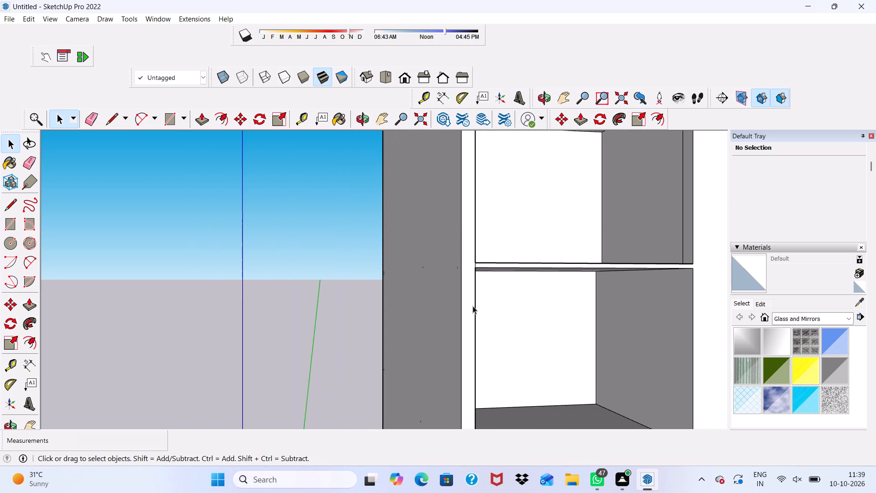
{"action": "scroll", "coordinate": [459, 330], "scroll_direction": "down", "scroll_amount": 10}
{"action": "scroll", "coordinate": [453, 296], "scroll_direction": "up", "scroll_amount": 3}
{"action": "scroll", "coordinate": [472, 288], "scroll_direction": "down", "scroll_amount": 5}
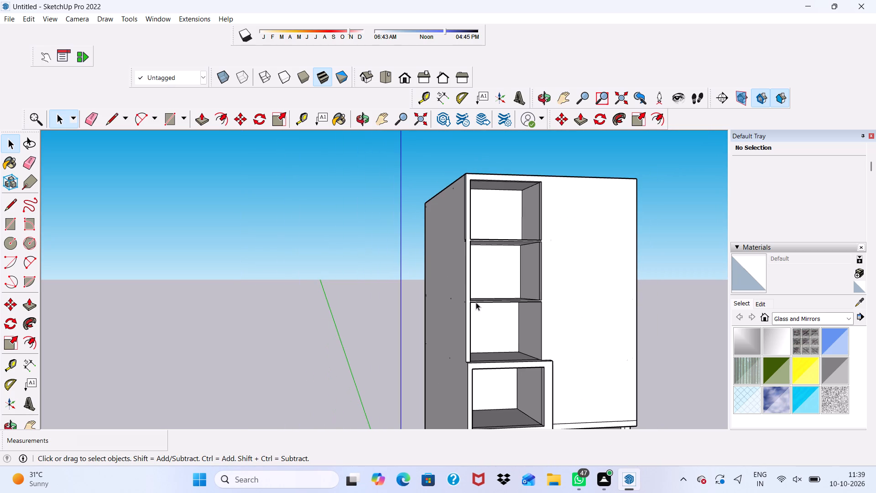
{"action": "scroll", "coordinate": [476, 302], "scroll_direction": "up", "scroll_amount": 5}
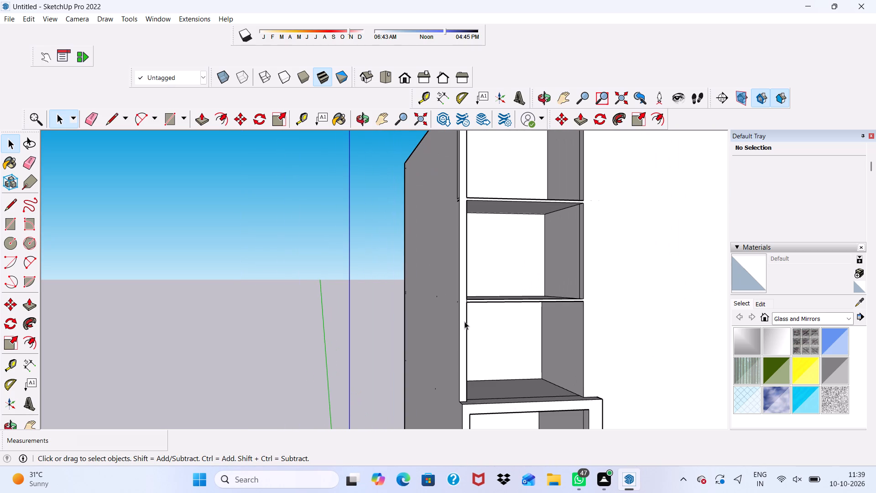
{"action": "double_click", "coordinate": [464, 321]}
{"action": "scroll", "coordinate": [464, 321], "scroll_direction": "down", "scroll_amount": 8}
{"action": "left_click", "coordinate": [392, 243]}
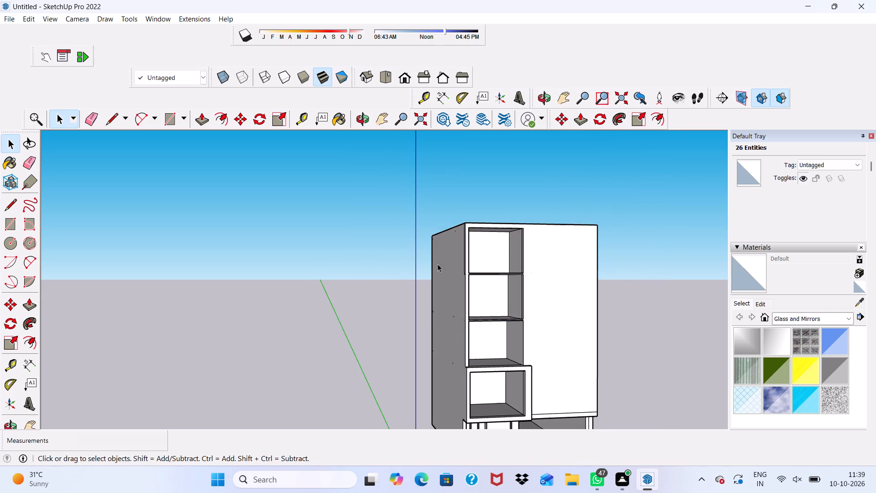
{"action": "scroll", "coordinate": [440, 264], "scroll_direction": "up", "scroll_amount": 3}
{"action": "scroll", "coordinate": [499, 245], "scroll_direction": "down", "scroll_amount": 5}
{"action": "middle_click_drag", "start_coordinate": [564, 254], "coordinate": [487, 294]}
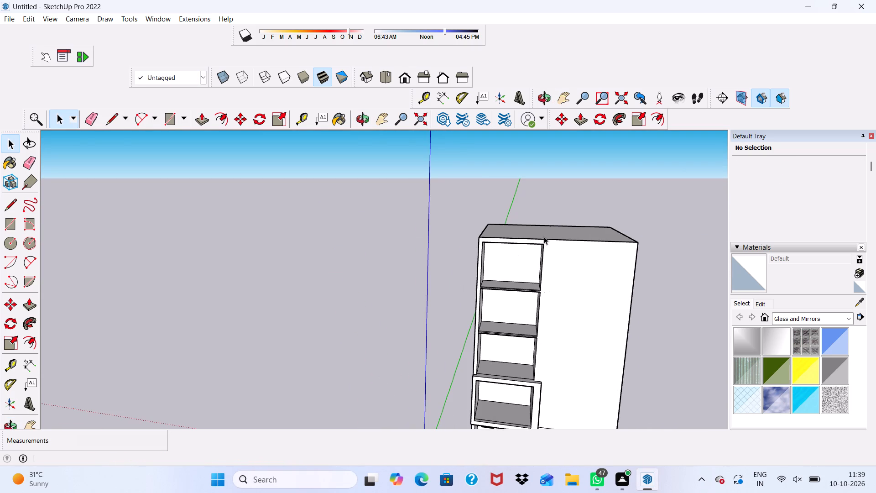
Draw a 1' vertical line from the topmost opening's upper corner, away from the outer side wall, up to the roof edge.
{"action": "scroll", "coordinate": [544, 236], "scroll_direction": "up", "scroll_amount": 13}
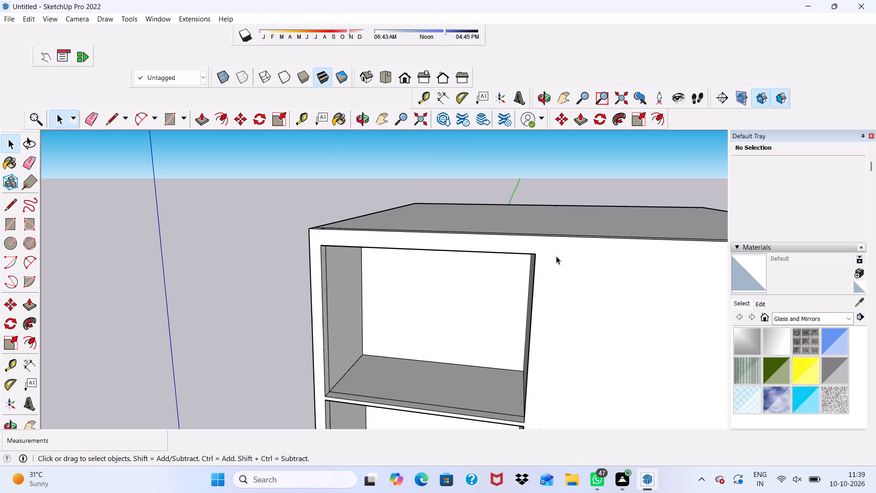
{"action": "left_click", "coordinate": [113, 118]}
{"action": "scroll", "coordinate": [639, 252], "scroll_direction": "up", "scroll_amount": 2}
{"action": "scroll", "coordinate": [591, 219], "scroll_direction": "down", "scroll_amount": 3}
{"action": "scroll", "coordinate": [550, 242], "scroll_direction": "up", "scroll_amount": 9}
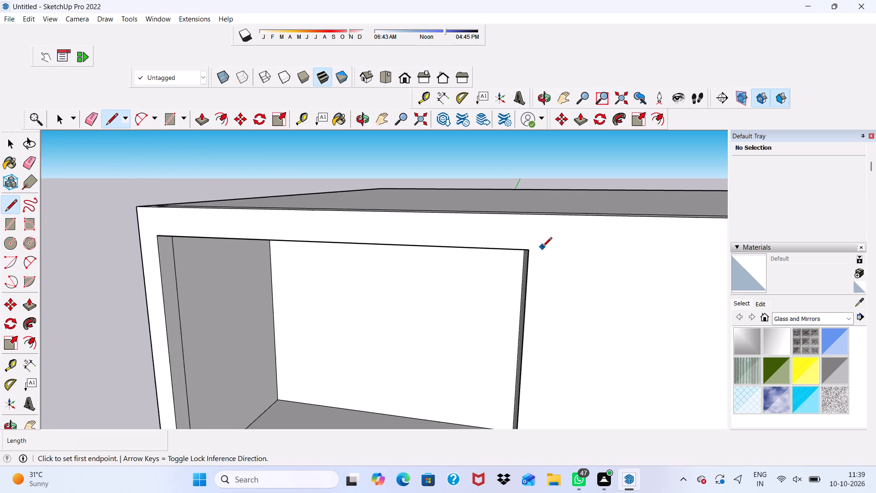
{"action": "left_click", "coordinate": [530, 248]}
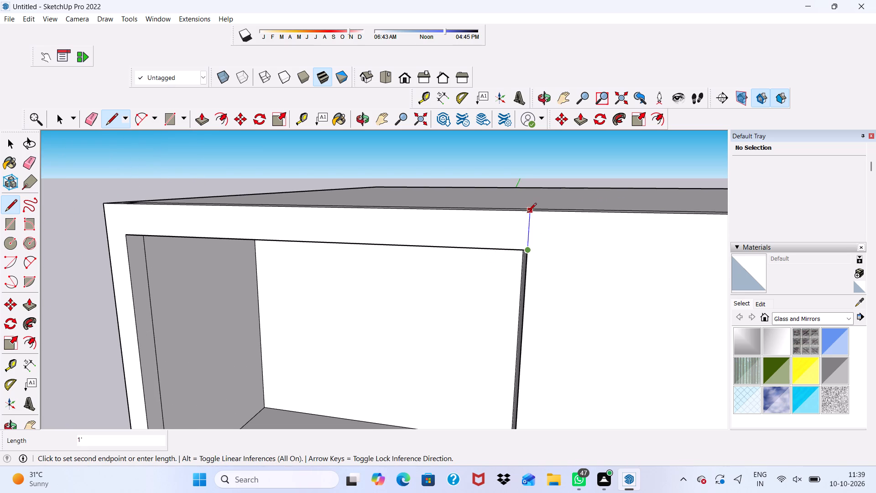
{"action": "left_click", "coordinate": [528, 213]}
Draw a short line across the slab edge below the topmost opening, joining the two openings' corners along the outer side wall.
{"action": "scroll", "coordinate": [529, 213], "scroll_direction": "down", "scroll_amount": 11}
{"action": "scroll", "coordinate": [369, 437], "scroll_direction": "up", "scroll_amount": 6}
{"action": "scroll", "coordinate": [372, 377], "scroll_direction": "up", "scroll_amount": 8}
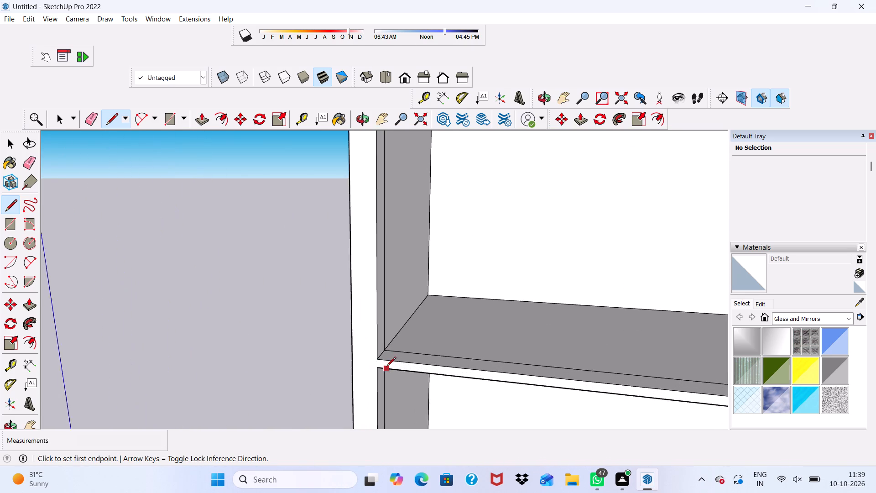
{"action": "scroll", "coordinate": [386, 367], "scroll_direction": "up", "scroll_amount": 14}
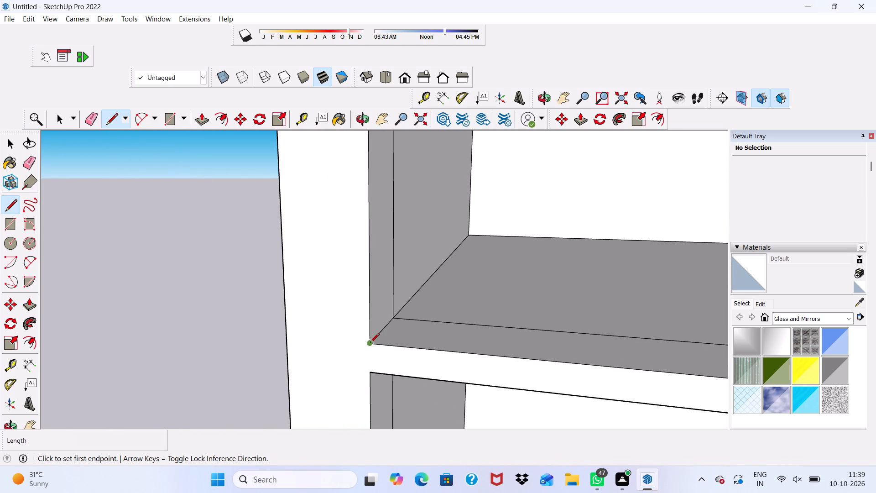
{"action": "left_click", "coordinate": [370, 343]}
{"action": "left_click", "coordinate": [366, 376]}
Delete the face covering the front opening of the second storey from the top.
{"action": "scroll", "coordinate": [376, 355], "scroll_direction": "down", "scroll_amount": 16}
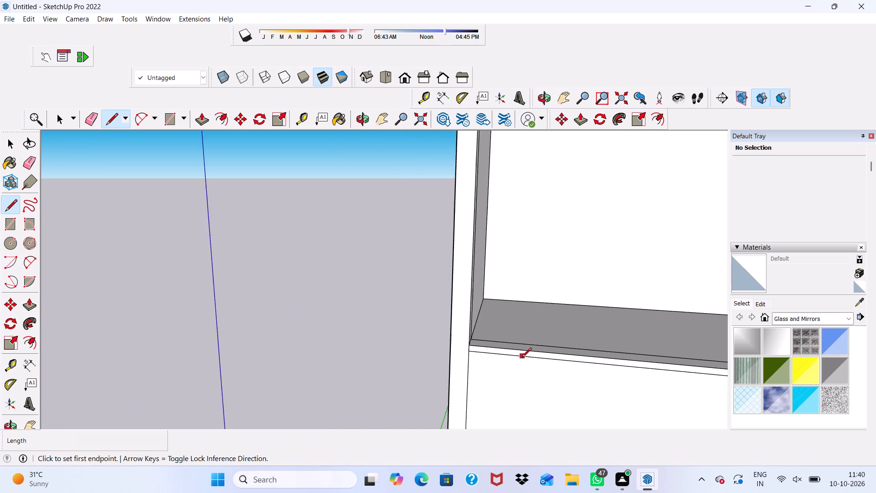
{"action": "scroll", "coordinate": [522, 358], "scroll_direction": "down", "scroll_amount": 7}
{"action": "scroll", "coordinate": [525, 314], "scroll_direction": "down", "scroll_amount": 10}
{"action": "scroll", "coordinate": [542, 291], "scroll_direction": "up", "scroll_amount": 3}
{"action": "scroll", "coordinate": [543, 380], "scroll_direction": "down", "scroll_amount": 1}
{"action": "scroll", "coordinate": [531, 418], "scroll_direction": "up", "scroll_amount": 4}
{"action": "scroll", "coordinate": [501, 382], "scroll_direction": "down", "scroll_amount": 7}
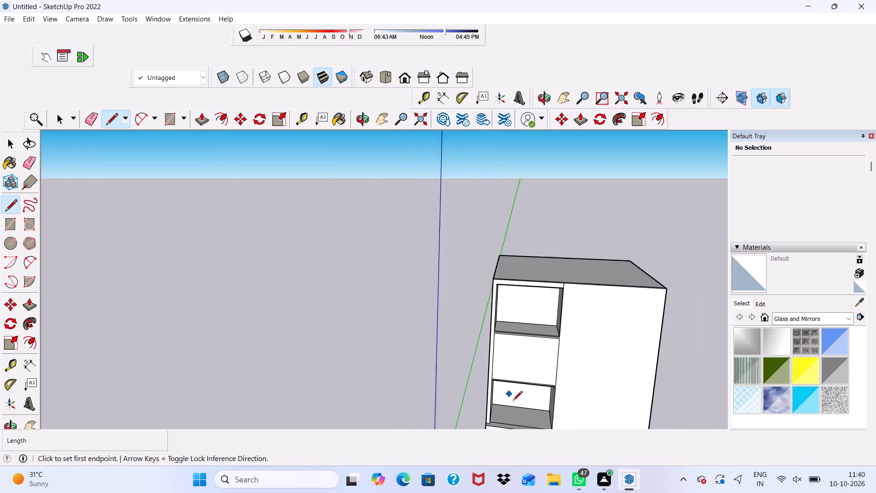
{"action": "scroll", "coordinate": [513, 401], "scroll_direction": "down", "scroll_amount": 2}
{"action": "scroll", "coordinate": [508, 416], "scroll_direction": "up", "scroll_amount": 4}
{"action": "scroll", "coordinate": [498, 402], "scroll_direction": "down", "scroll_amount": 7}
{"action": "scroll", "coordinate": [500, 404], "scroll_direction": "up", "scroll_amount": 10}
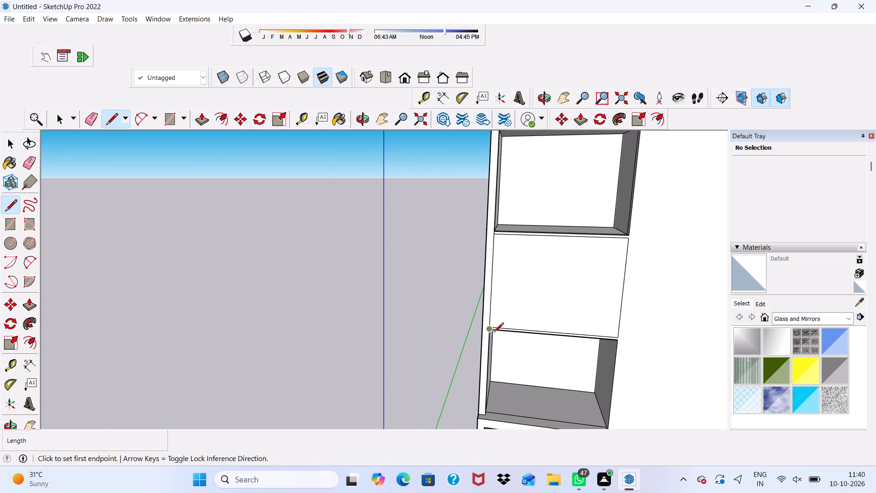
{"action": "scroll", "coordinate": [501, 333], "scroll_direction": "down", "scroll_amount": 5}
{"action": "scroll", "coordinate": [520, 404], "scroll_direction": "up", "scroll_amount": 5}
{"action": "scroll", "coordinate": [479, 338], "scroll_direction": "up", "scroll_amount": 3}
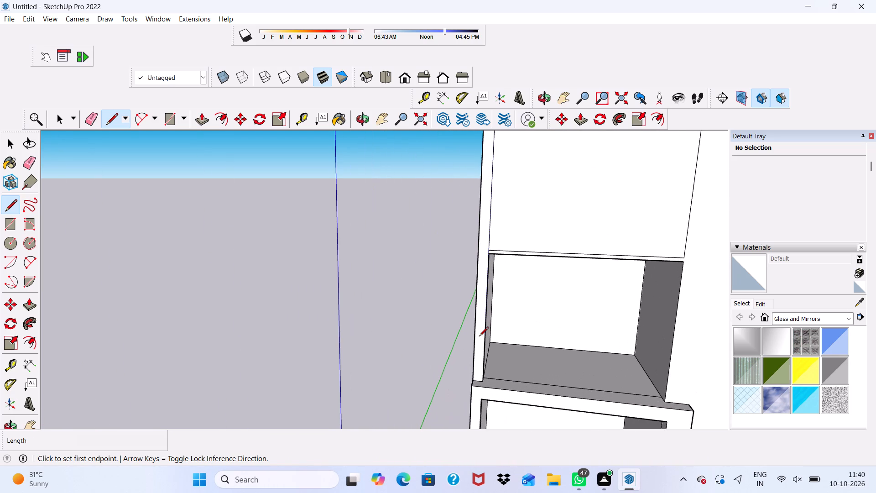
{"action": "key", "text": "space"}
{"action": "left_click", "coordinate": [511, 230]}
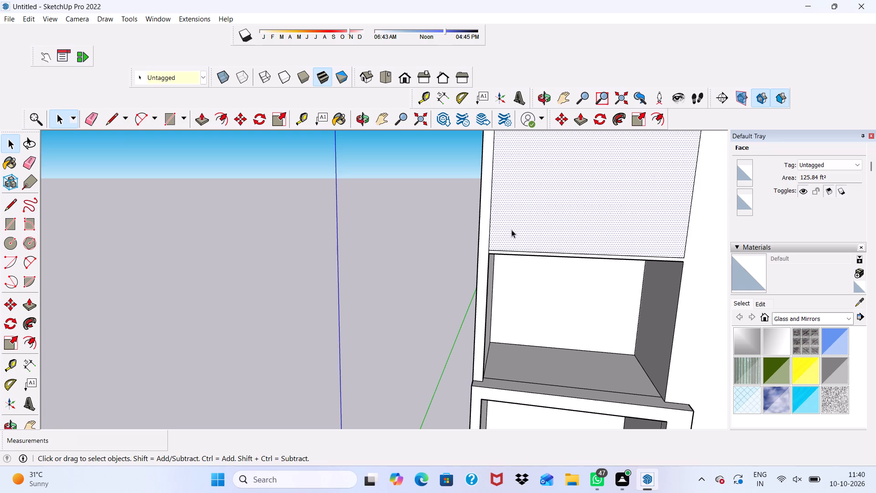
{"action": "key", "text": "Delete"}
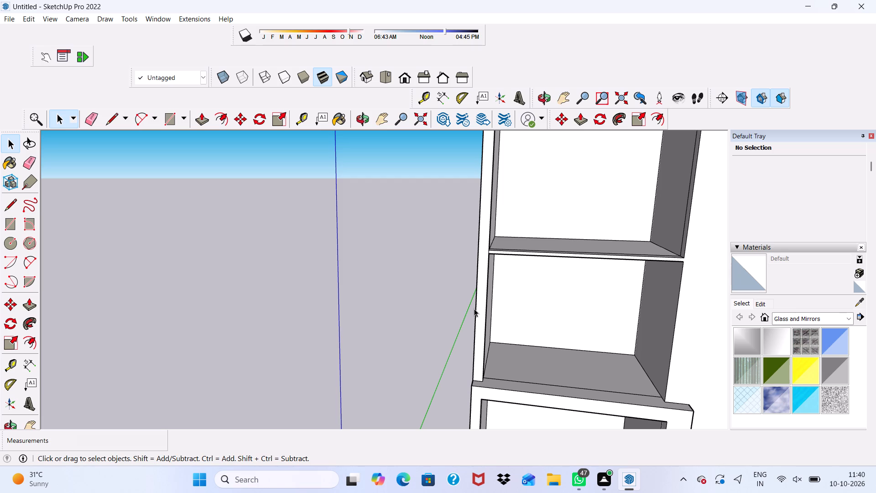
Push/Pull the front face of the outer side wall and roof-edge band 1' outward.
{"action": "scroll", "coordinate": [440, 361], "scroll_direction": "down", "scroll_amount": 4}
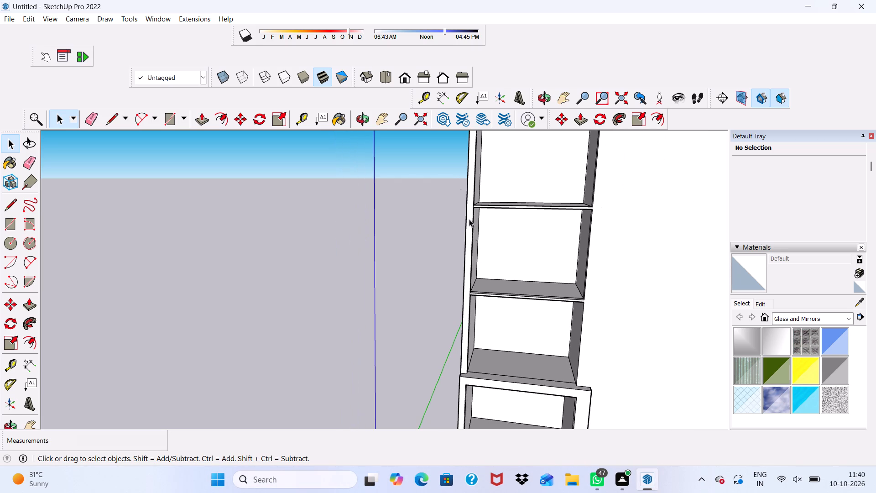
{"action": "scroll", "coordinate": [470, 168], "scroll_direction": "up", "scroll_amount": 11}
{"action": "left_click", "coordinate": [465, 190]}
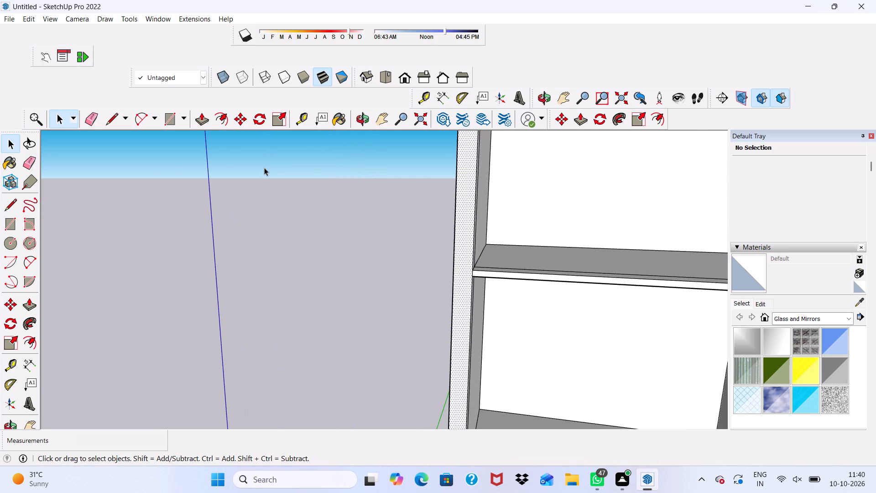
{"action": "left_click", "coordinate": [202, 122]}
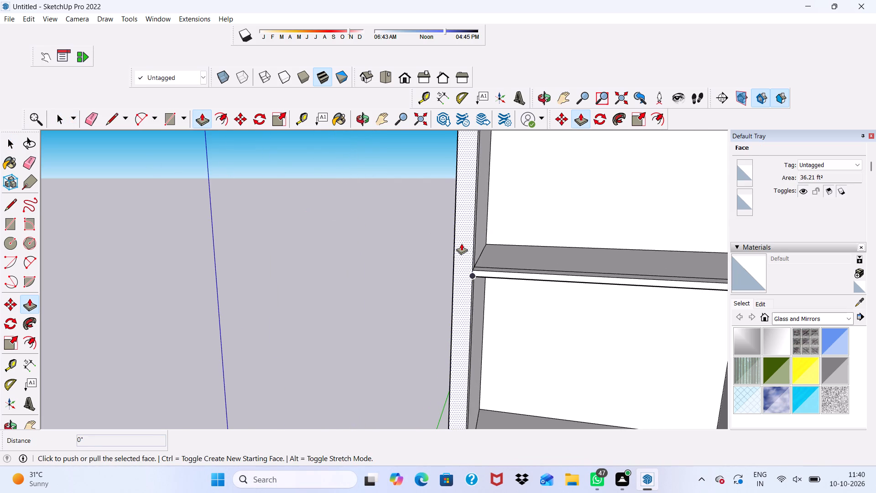
{"action": "left_click", "coordinate": [461, 243]}
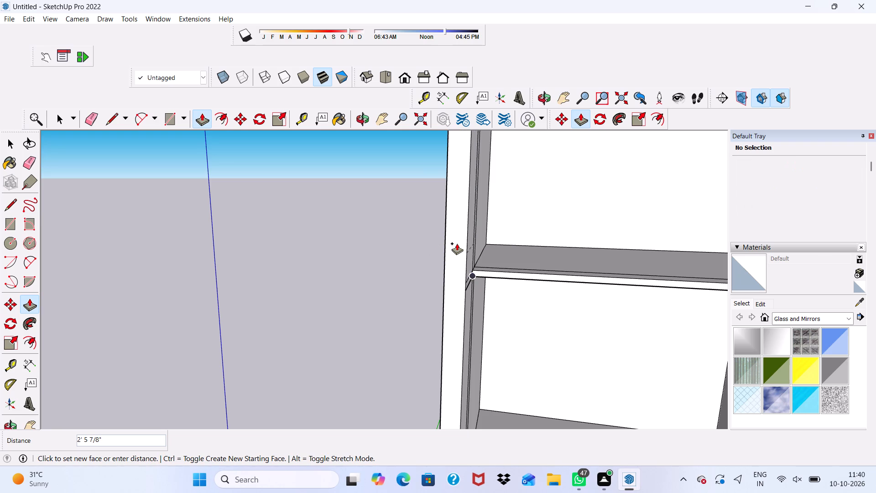
{"action": "key", "text": "1"}
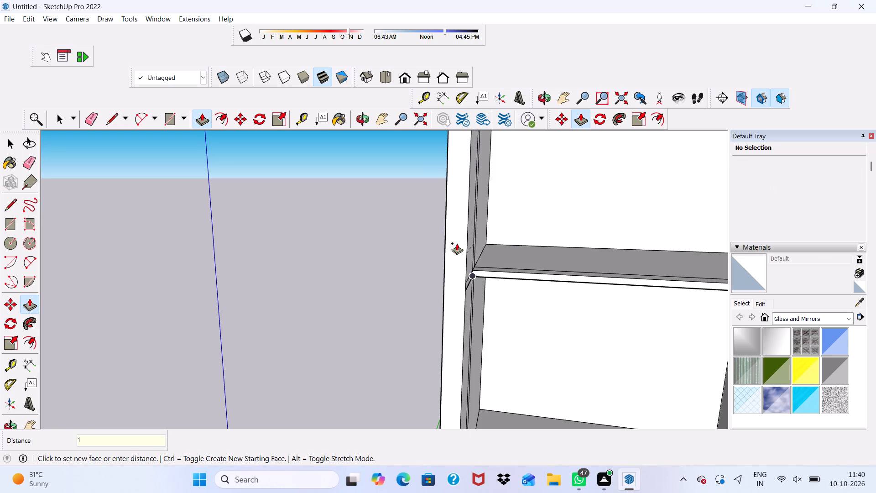
{"action": "key", "text": "apostrophe"}
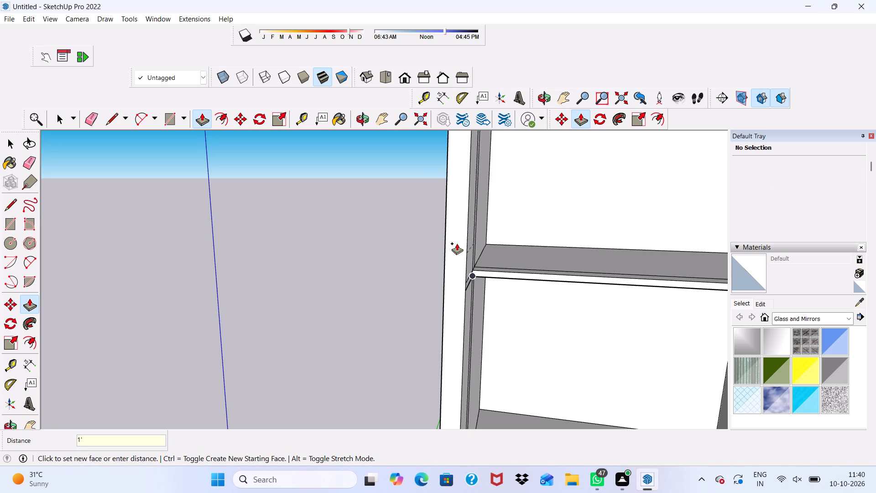
{"action": "key", "text": "Return"}
Push/Pull the front face of the outer side wall and roof-edge band a further 1' outward.
{"action": "scroll", "coordinate": [457, 243], "scroll_direction": "down", "scroll_amount": 5}
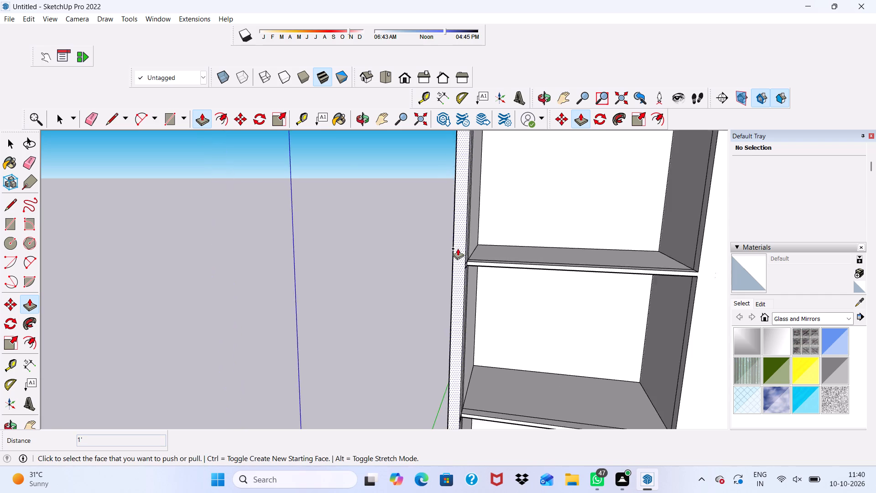
{"action": "scroll", "coordinate": [455, 251], "scroll_direction": "down", "scroll_amount": 5}
{"action": "middle_click_drag", "start_coordinate": [458, 256], "coordinate": [282, 247]}
{"action": "scroll", "coordinate": [288, 246], "scroll_direction": "up", "scroll_amount": 1}
{"action": "scroll", "coordinate": [322, 238], "scroll_direction": "down", "scroll_amount": 7}
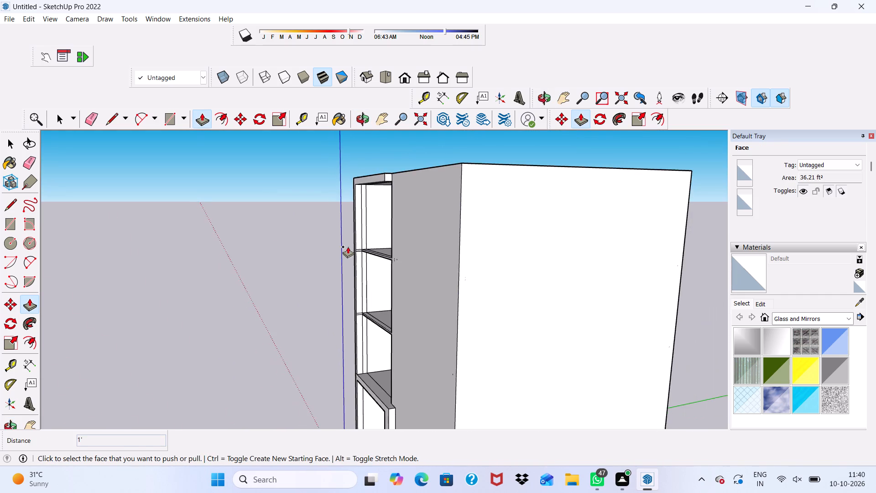
{"action": "middle_click_drag", "start_coordinate": [348, 247], "coordinate": [574, 178]}
{"action": "scroll", "coordinate": [334, 377], "scroll_direction": "up", "scroll_amount": 10}
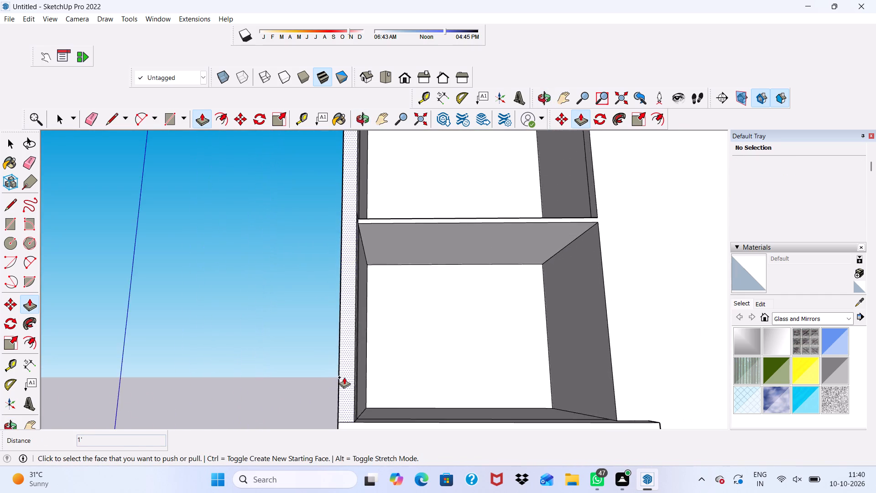
{"action": "scroll", "coordinate": [340, 360], "scroll_direction": "down", "scroll_amount": 3}
{"action": "scroll", "coordinate": [327, 389], "scroll_direction": "up", "scroll_amount": 6}
{"action": "scroll", "coordinate": [385, 426], "scroll_direction": "up", "scroll_amount": 6}
{"action": "scroll", "coordinate": [376, 375], "scroll_direction": "down", "scroll_amount": 2}
{"action": "middle_click_drag", "start_coordinate": [376, 375], "coordinate": [377, 327]}
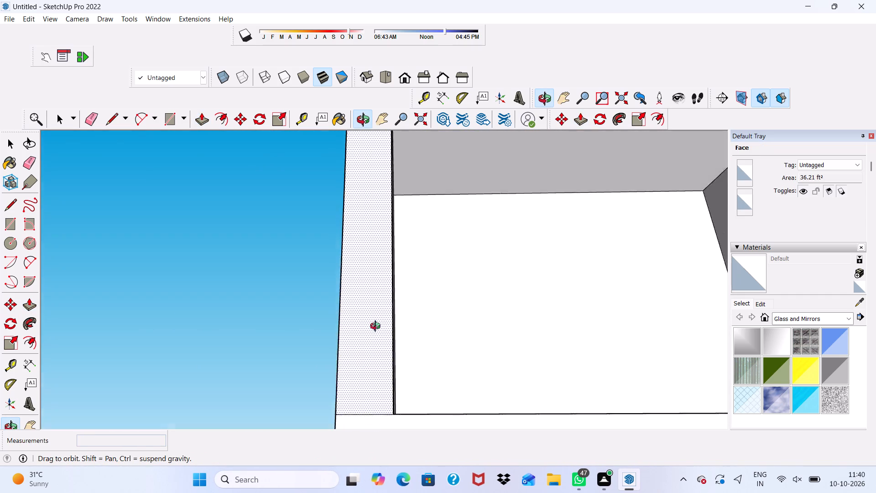
{"action": "middle_click_drag", "start_coordinate": [377, 327], "coordinate": [391, 333]}
{"action": "scroll", "coordinate": [377, 381], "scroll_direction": "up", "scroll_amount": 1}
{"action": "left_click", "coordinate": [368, 367]}
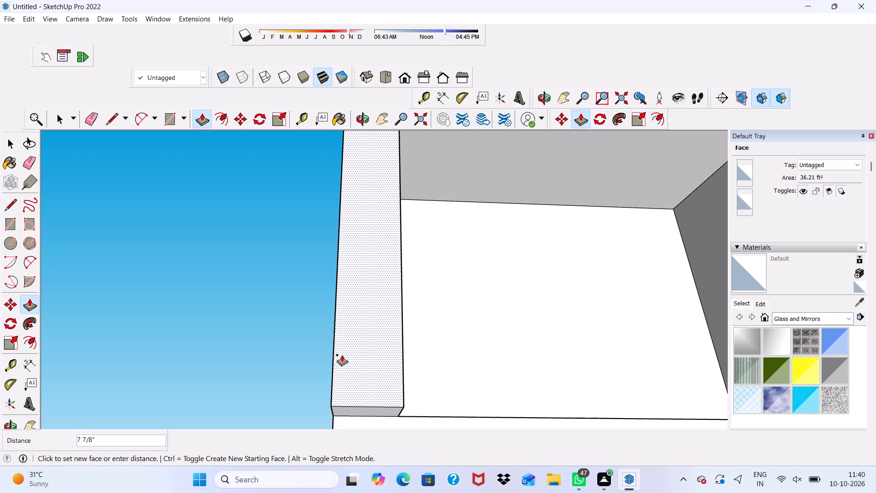
{"action": "type", "text": "1'"}
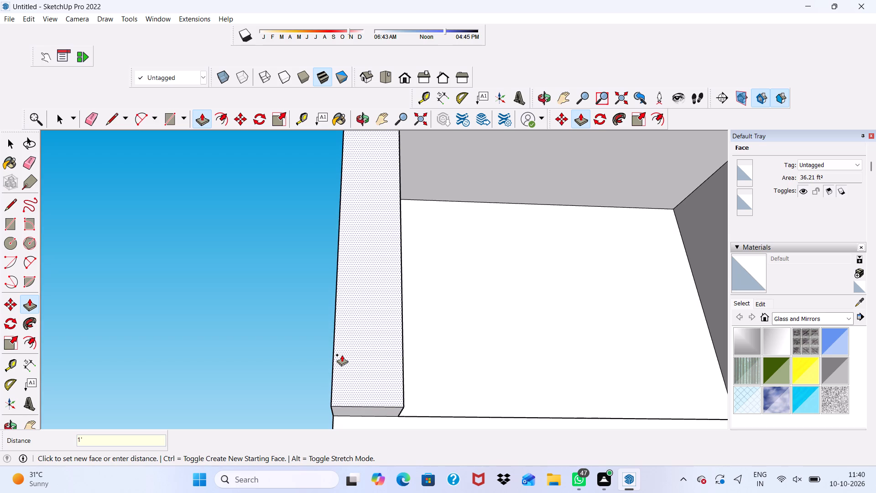
{"action": "key", "text": "Return"}
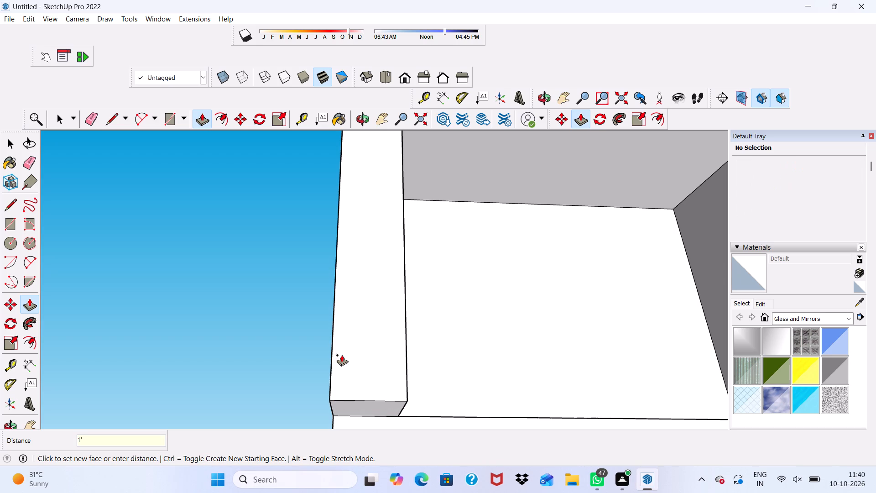
Inspect the projecting side wall and roof-edge band from below and from the opposite side above the roof.
{"action": "scroll", "coordinate": [342, 361], "scroll_direction": "down", "scroll_amount": 5}
{"action": "scroll", "coordinate": [498, 342], "scroll_direction": "down", "scroll_amount": 5}
{"action": "scroll", "coordinate": [401, 436], "scroll_direction": "down", "scroll_amount": 4}
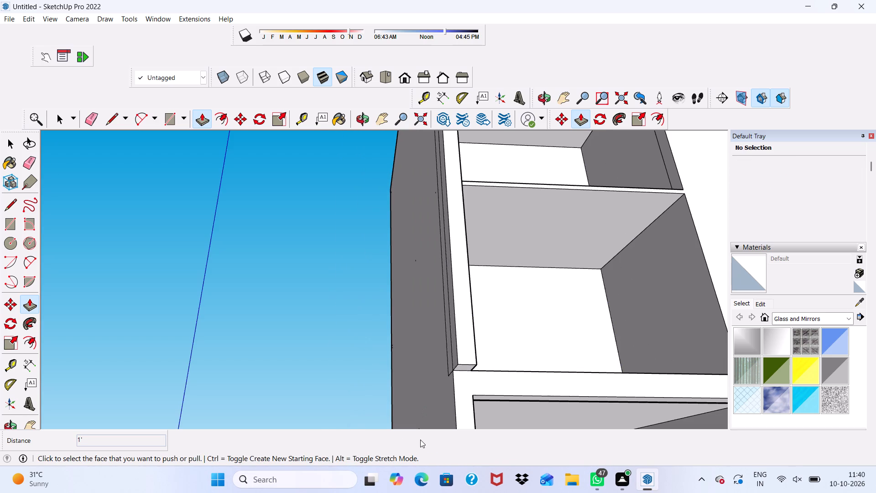
{"action": "scroll", "coordinate": [420, 440], "scroll_direction": "down", "scroll_amount": 1}
{"action": "middle_click_drag", "start_coordinate": [420, 440], "coordinate": [386, 492]}
{"action": "scroll", "coordinate": [389, 492], "scroll_direction": "down", "scroll_amount": 1}
{"action": "scroll", "coordinate": [401, 407], "scroll_direction": "up", "scroll_amount": 3}
{"action": "scroll", "coordinate": [471, 360], "scroll_direction": "down", "scroll_amount": 5}
{"action": "middle_click_drag", "start_coordinate": [511, 321], "coordinate": [511, 328]}
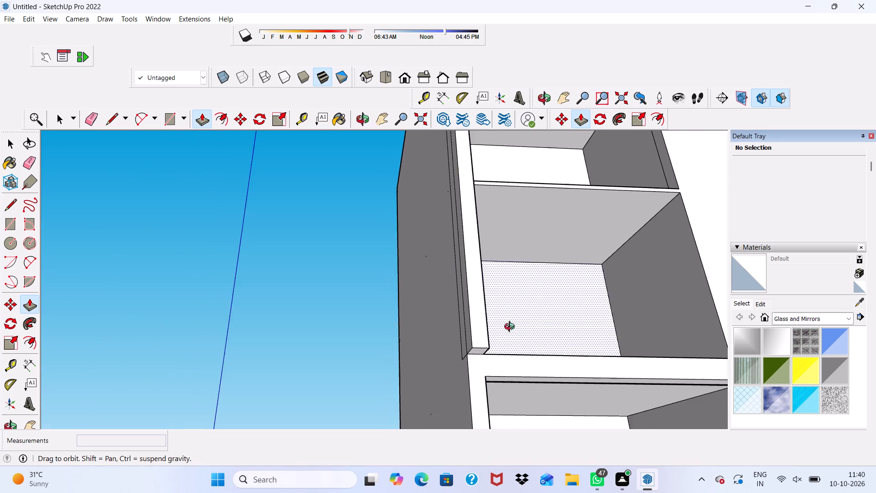
{"action": "middle_click_drag", "start_coordinate": [511, 328], "coordinate": [318, 449]}
{"action": "scroll", "coordinate": [261, 363], "scroll_direction": "down", "scroll_amount": 12}
{"action": "scroll", "coordinate": [270, 260], "scroll_direction": "up", "scroll_amount": 3}
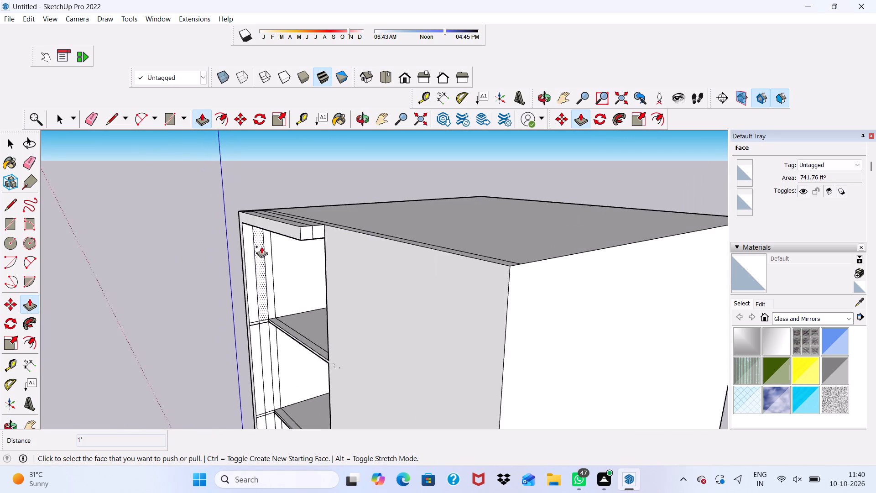
Undo the two 1' outward pulls of the outer side wall and roof-edge band.
{"action": "scroll", "coordinate": [261, 246], "scroll_direction": "up", "scroll_amount": 8}
{"action": "scroll", "coordinate": [290, 213], "scroll_direction": "up", "scroll_amount": 2}
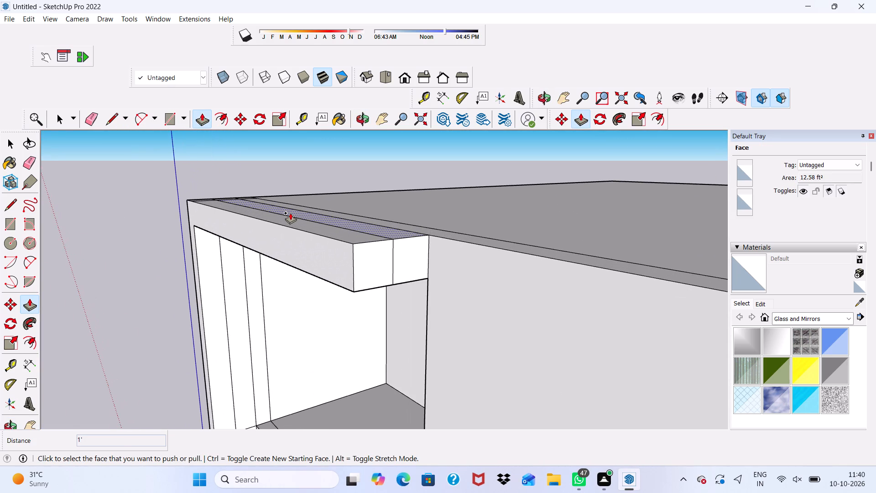
{"action": "scroll", "coordinate": [290, 213], "scroll_direction": "up", "scroll_amount": 1}
{"action": "scroll", "coordinate": [290, 213], "scroll_direction": "down", "scroll_amount": 9}
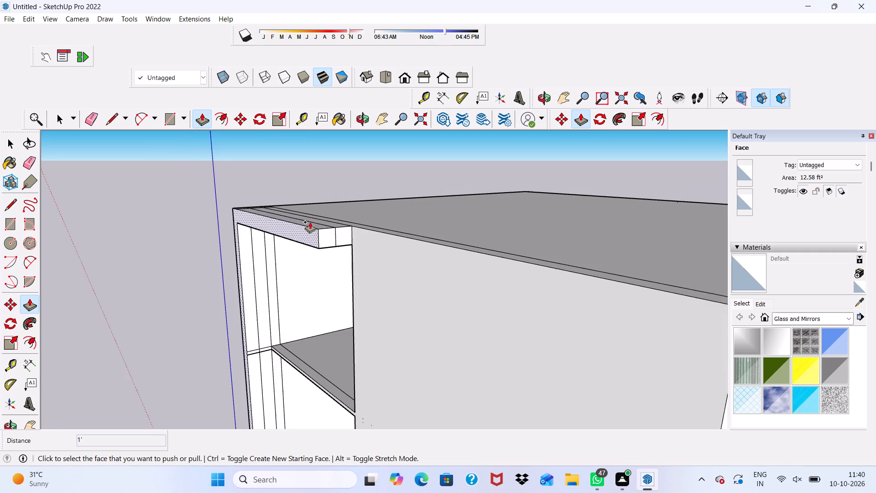
{"action": "scroll", "coordinate": [310, 222], "scroll_direction": "down", "scroll_amount": 5}
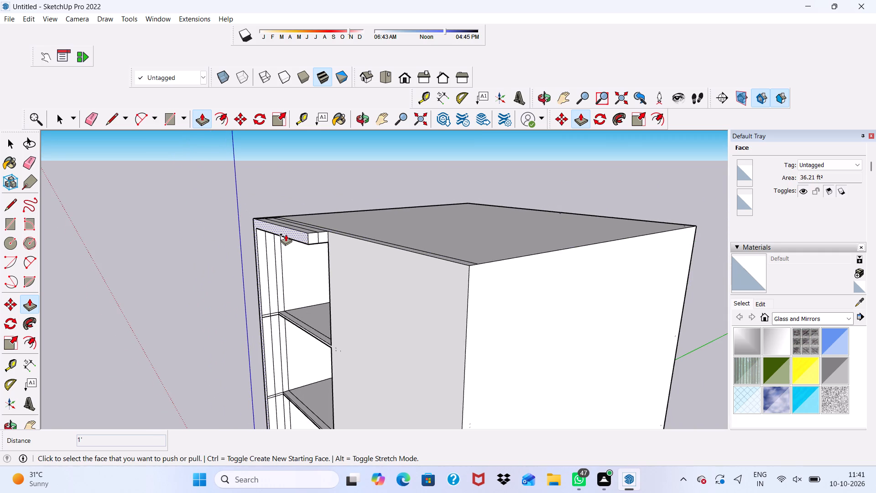
{"action": "scroll", "coordinate": [286, 234], "scroll_direction": "down", "scroll_amount": 10}
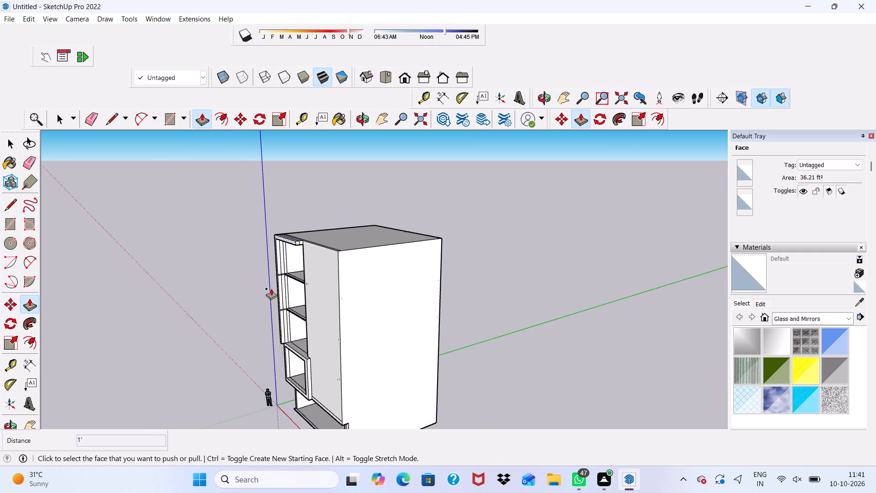
{"action": "scroll", "coordinate": [276, 288], "scroll_direction": "up", "scroll_amount": 1}
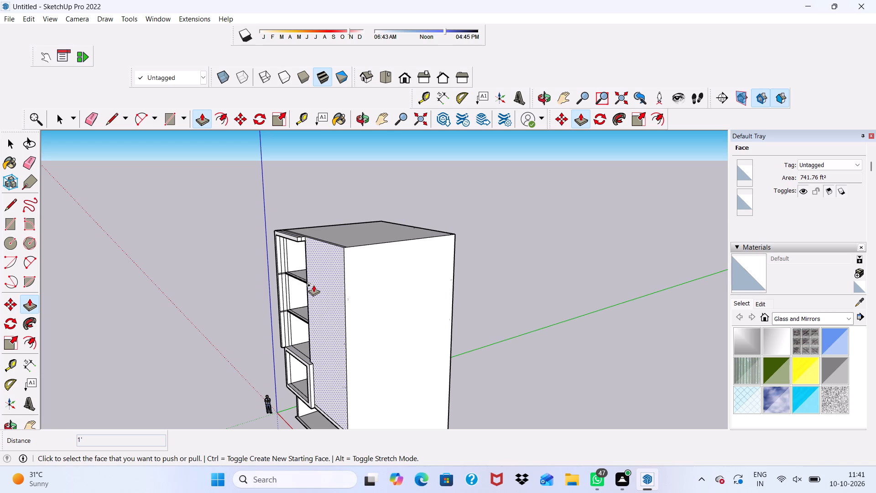
{"action": "key", "text": "ctrl+z"}
{"action": "key", "text": "ctrl+z"}
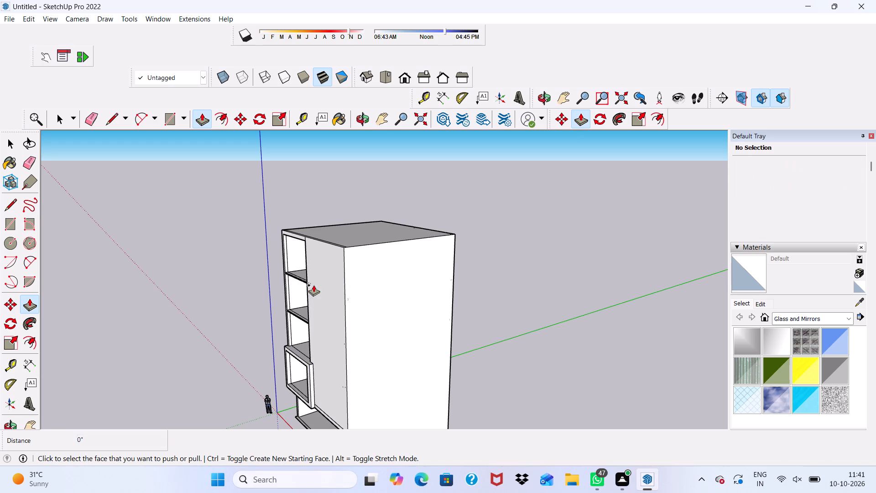
Draw a 1' vertical line from the top-storey opening's outer upper corner to the roof edge, separating the side wall from the roof band.
{"action": "key", "text": "space"}
{"action": "scroll", "coordinate": [313, 285], "scroll_direction": "up", "scroll_amount": 6}
{"action": "scroll", "coordinate": [266, 194], "scroll_direction": "up", "scroll_amount": 7}
{"action": "scroll", "coordinate": [273, 196], "scroll_direction": "down", "scroll_amount": 1}
{"action": "middle_click_drag", "start_coordinate": [273, 196], "coordinate": [317, 195]}
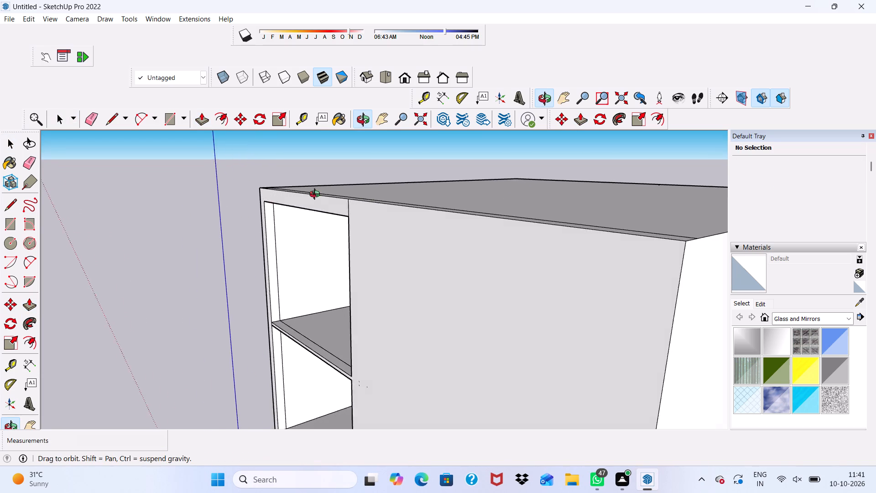
{"action": "middle_click_drag", "start_coordinate": [317, 195], "coordinate": [465, 313]}
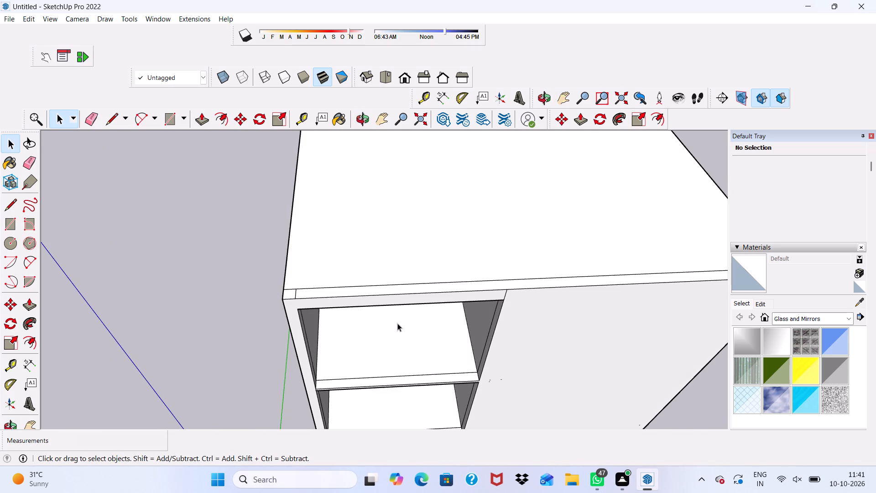
{"action": "scroll", "coordinate": [363, 350], "scroll_direction": "down", "scroll_amount": 1}
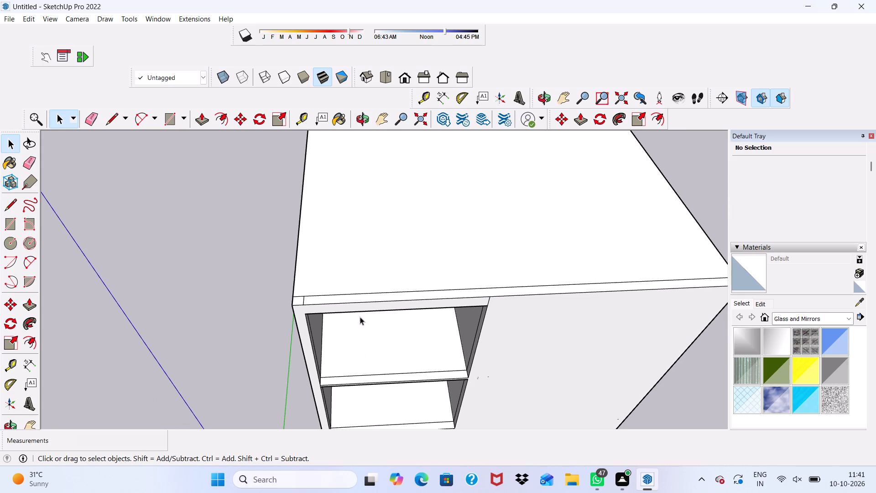
{"action": "middle_click_drag", "start_coordinate": [309, 315], "coordinate": [311, 225]}
{"action": "scroll", "coordinate": [311, 225], "scroll_direction": "up", "scroll_amount": 5}
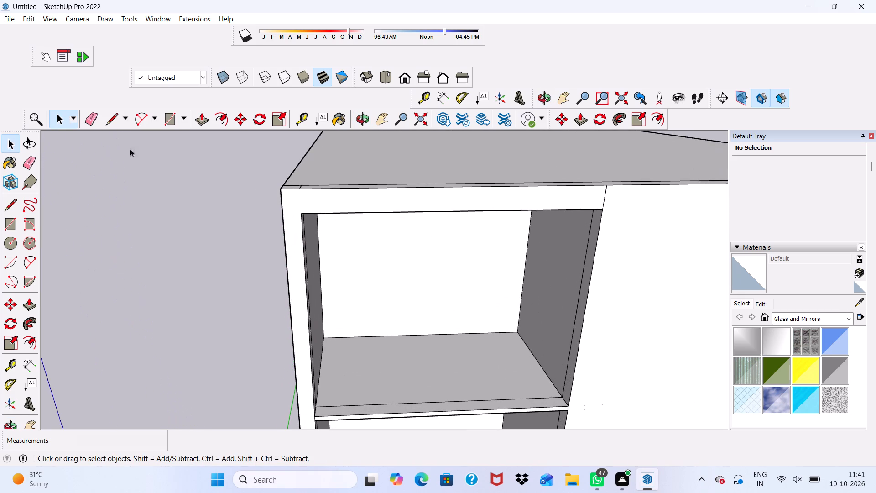
{"action": "left_click", "coordinate": [108, 117]}
{"action": "scroll", "coordinate": [326, 194], "scroll_direction": "up", "scroll_amount": 4}
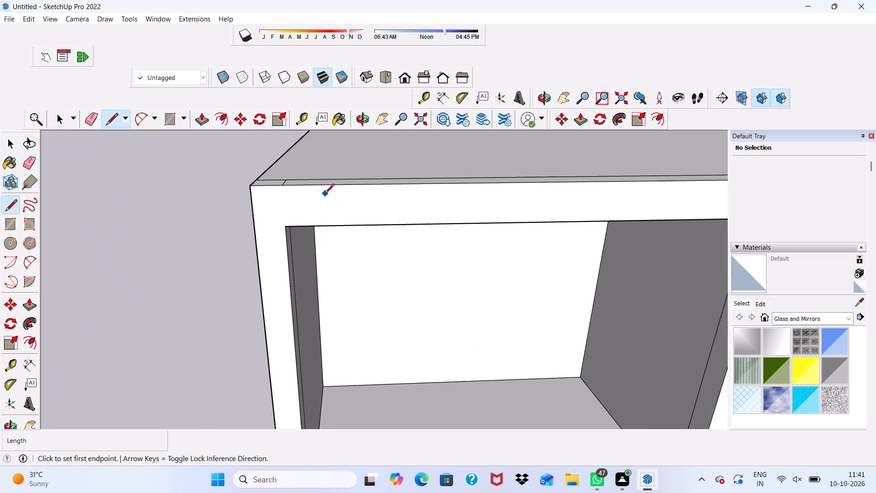
{"action": "scroll", "coordinate": [325, 194], "scroll_direction": "up", "scroll_amount": 4}
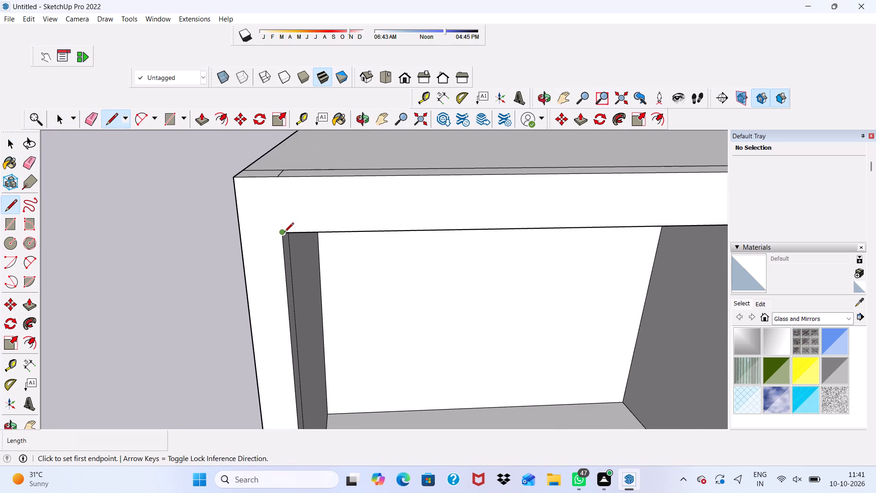
{"action": "left_click", "coordinate": [284, 232]}
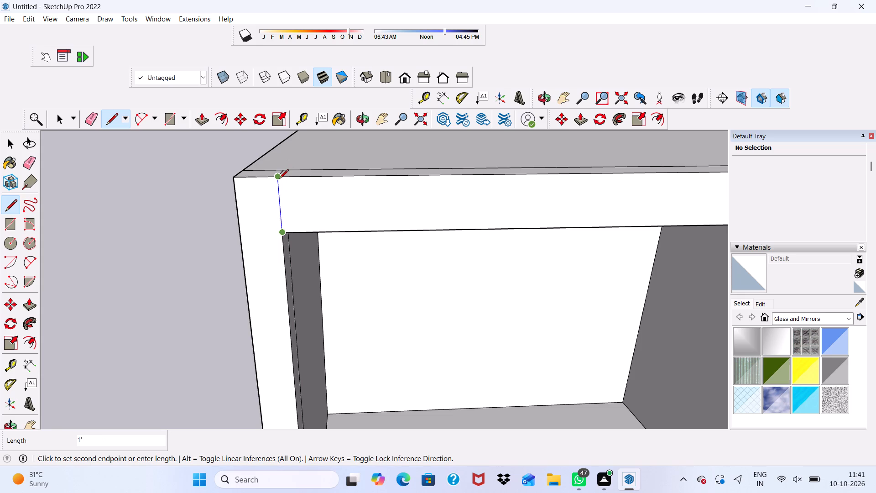
{"action": "left_click", "coordinate": [279, 179]}
{"action": "scroll", "coordinate": [309, 221], "scroll_direction": "down", "scroll_amount": 7}
{"action": "scroll", "coordinate": [417, 220], "scroll_direction": "down", "scroll_amount": 2}
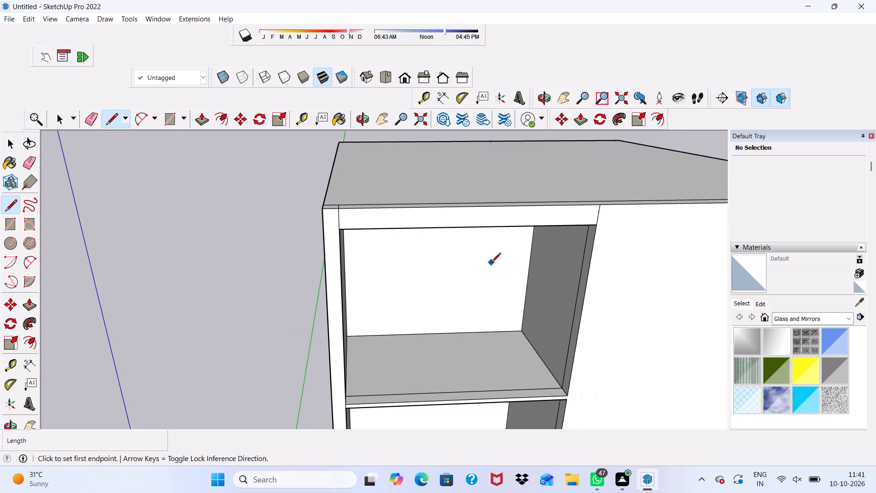
{"action": "key", "text": "space"}
Push/Pull the narrow front face of the outer side wall outward, entering a distance of 2'.
{"action": "scroll", "coordinate": [491, 263], "scroll_direction": "down", "scroll_amount": 9}
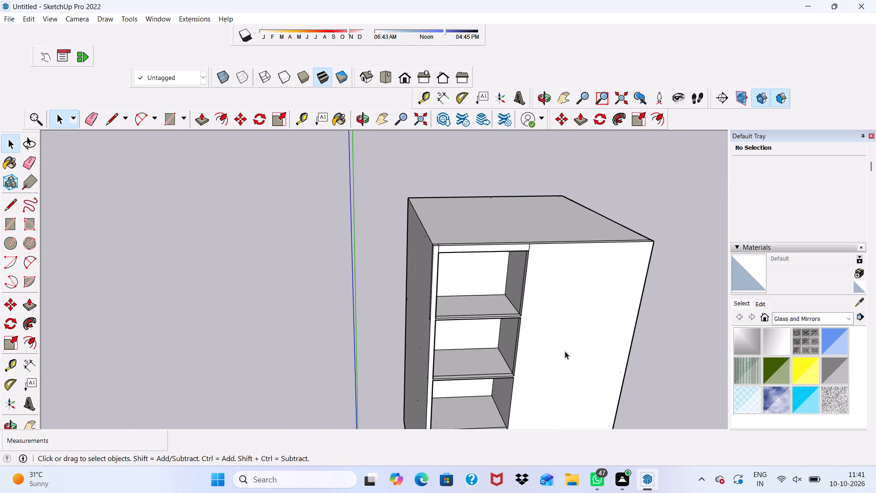
{"action": "scroll", "coordinate": [565, 351], "scroll_direction": "down", "scroll_amount": 4}
{"action": "middle_click_drag", "start_coordinate": [579, 378], "coordinate": [551, 302]}
{"action": "scroll", "coordinate": [551, 302], "scroll_direction": "up", "scroll_amount": 3}
{"action": "scroll", "coordinate": [551, 307], "scroll_direction": "down", "scroll_amount": 9}
{"action": "scroll", "coordinate": [553, 323], "scroll_direction": "up", "scroll_amount": 3}
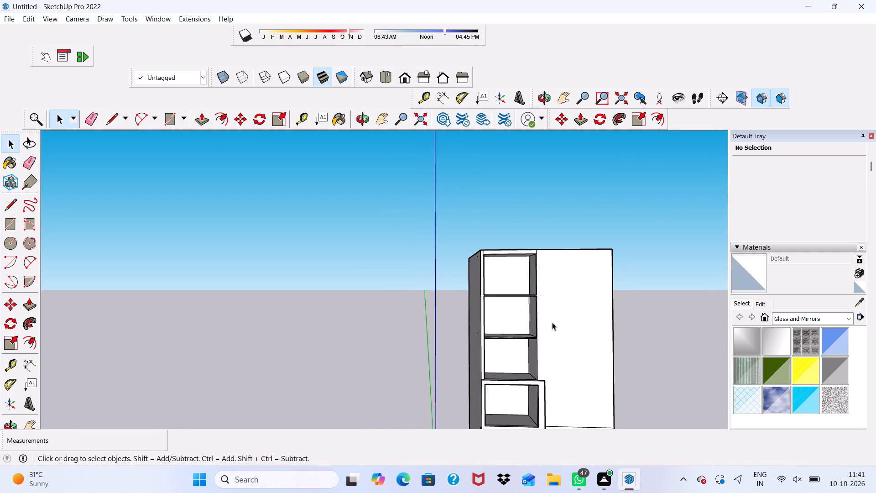
{"action": "scroll", "coordinate": [552, 322], "scroll_direction": "up", "scroll_amount": 2}
{"action": "scroll", "coordinate": [497, 248], "scroll_direction": "up", "scroll_amount": 3}
{"action": "scroll", "coordinate": [459, 272], "scroll_direction": "up", "scroll_amount": 10}
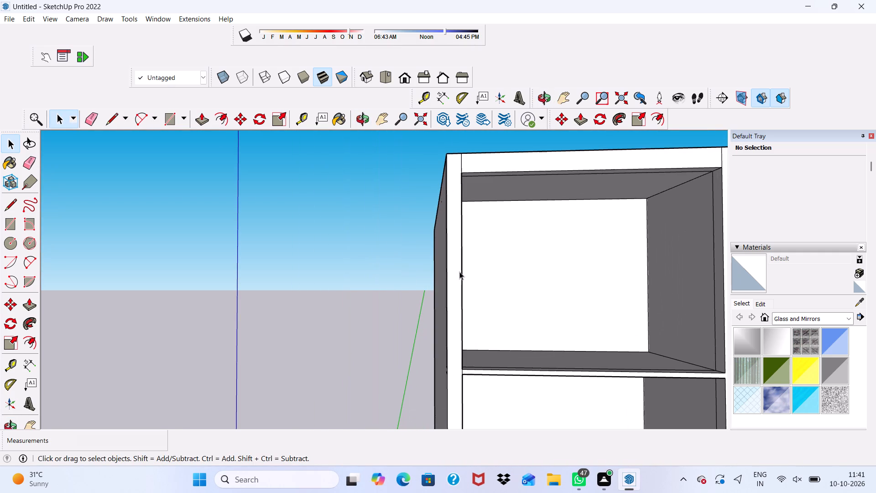
{"action": "left_click", "coordinate": [459, 272]}
{"action": "scroll", "coordinate": [459, 272], "scroll_direction": "down", "scroll_amount": 4}
{"action": "middle_click_drag", "start_coordinate": [469, 278], "coordinate": [326, 309]}
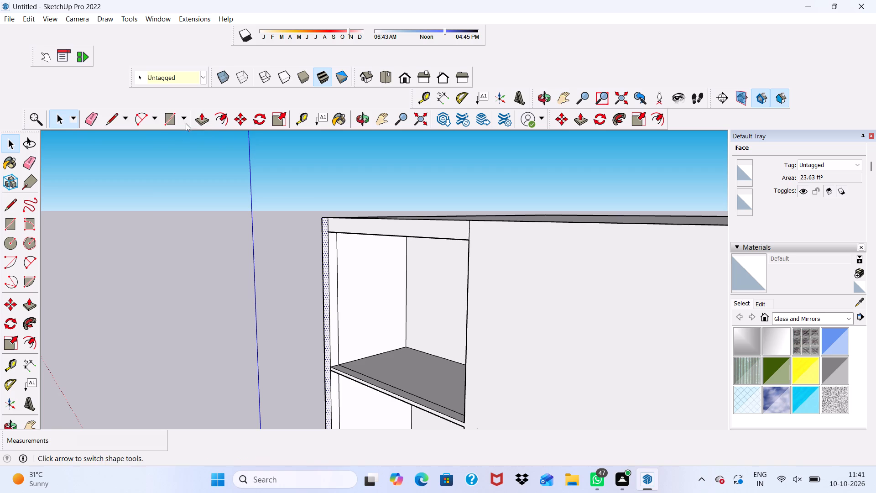
{"action": "left_click", "coordinate": [198, 117]}
{"action": "scroll", "coordinate": [320, 242], "scroll_direction": "up", "scroll_amount": 9}
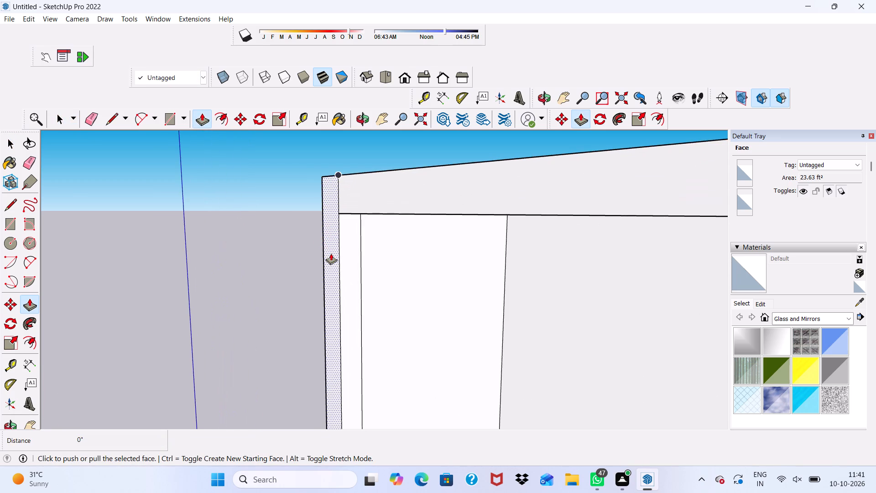
{"action": "left_click", "coordinate": [331, 253]}
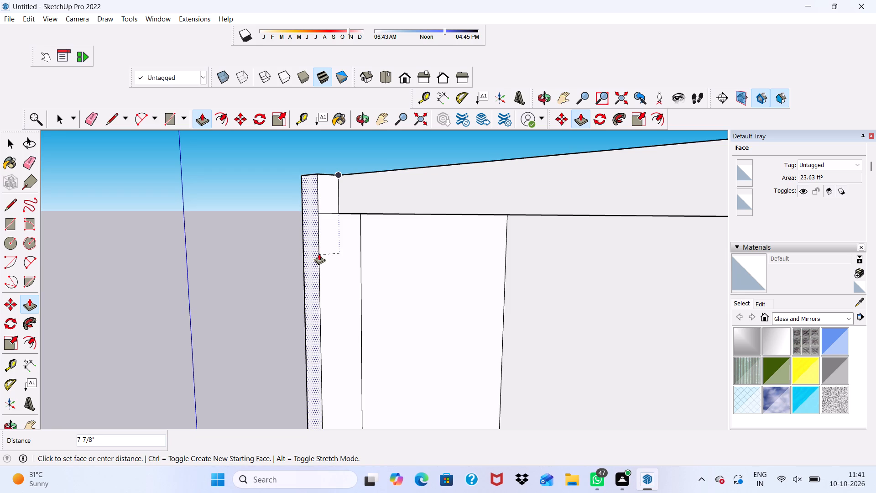
{"action": "key", "text": "2"}
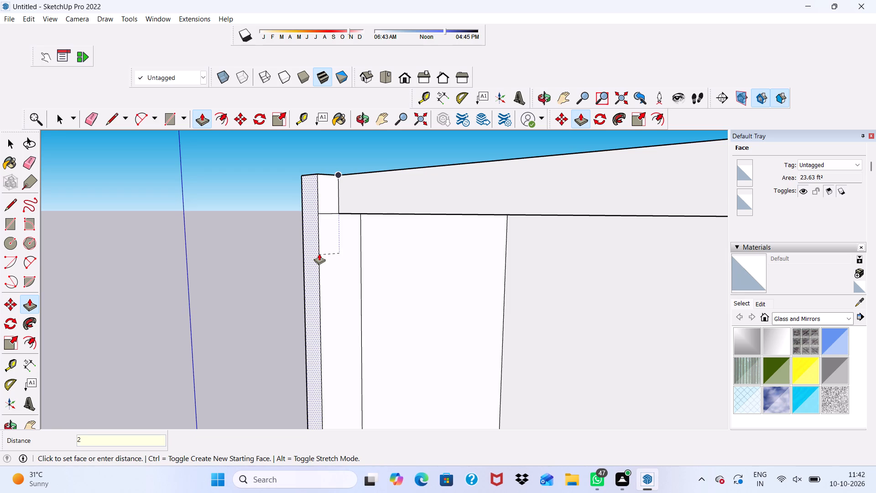
{"action": "key", "text": "BackSpace"}
{"action": "key", "text": "1"}
{"action": "key", "text": "BackSpace"}
{"action": "type", "text": "2'"}
{"action": "key", "text": "Return"}
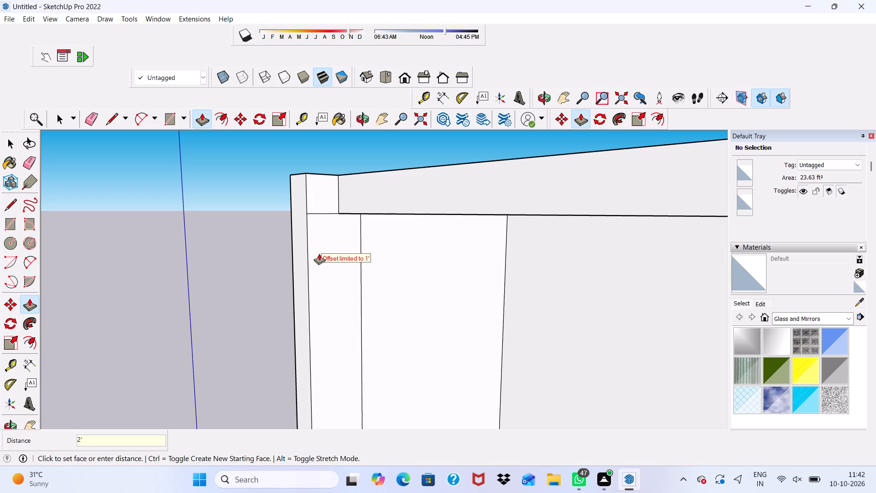
Erase the leftover horizontal edge across the inner face of the projecting side wall, level with the roof band's underside.
{"action": "left_click", "coordinate": [92, 115]}
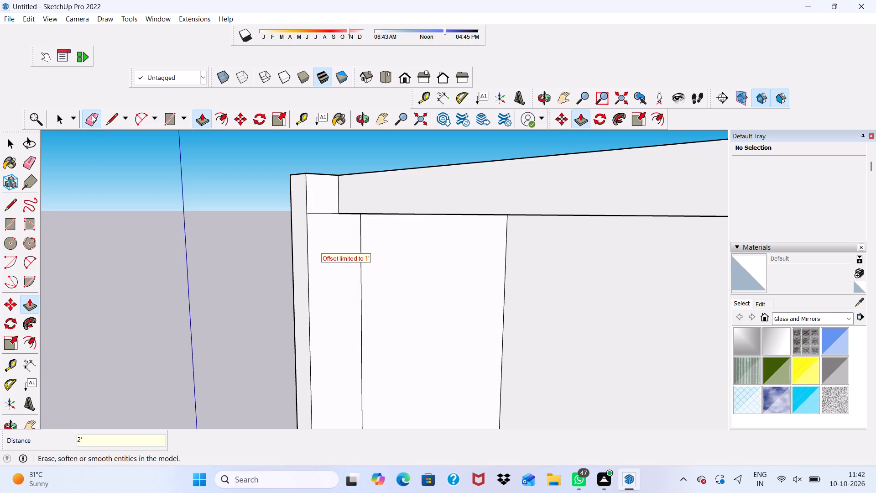
{"action": "scroll", "coordinate": [386, 231], "scroll_direction": "up", "scroll_amount": 3}
{"action": "left_click_drag", "start_coordinate": [298, 199], "coordinate": [309, 225]}
{"action": "scroll", "coordinate": [309, 225], "scroll_direction": "down", "scroll_amount": 2}
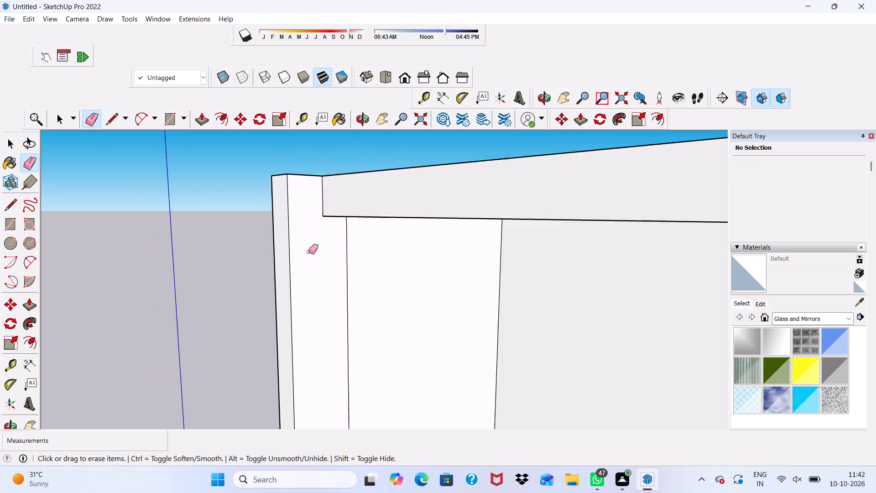
{"action": "scroll", "coordinate": [308, 252], "scroll_direction": "down", "scroll_amount": 7}
{"action": "middle_click_drag", "start_coordinate": [307, 278], "coordinate": [447, 341]}
{"action": "scroll", "coordinate": [309, 227], "scroll_direction": "up", "scroll_amount": 4}
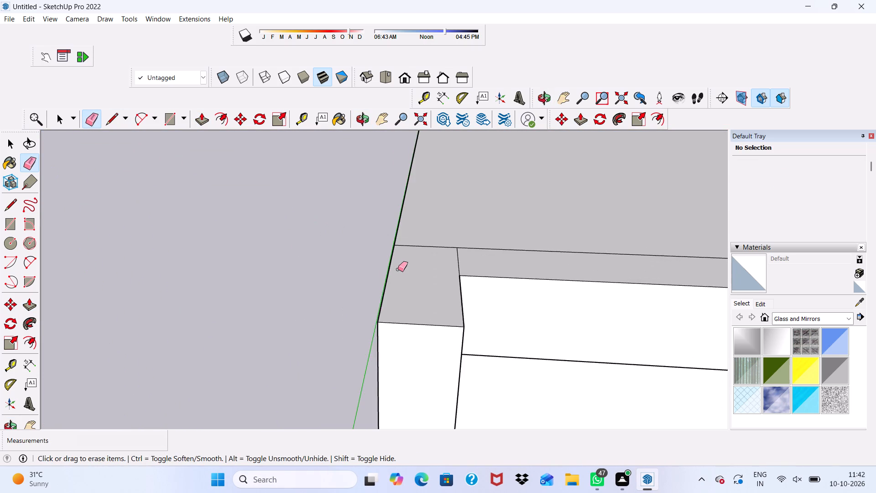
{"action": "scroll", "coordinate": [398, 269], "scroll_direction": "up", "scroll_amount": 1}
{"action": "scroll", "coordinate": [398, 269], "scroll_direction": "down", "scroll_amount": 8}
{"action": "middle_click_drag", "start_coordinate": [411, 321], "coordinate": [408, 214]}
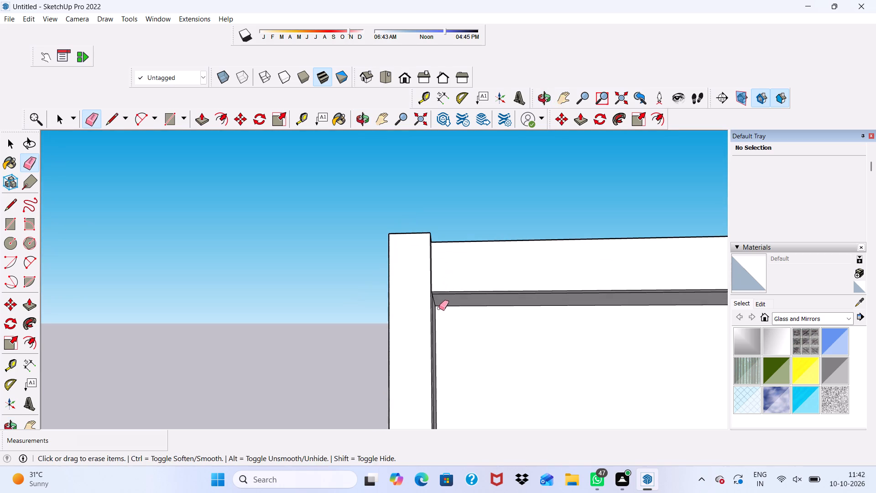
Start a Push/Pull near the top front corner where the projecting side wall meets the roof edge.
{"action": "key", "text": "space"}
{"action": "scroll", "coordinate": [437, 309], "scroll_direction": "down", "scroll_amount": 3}
{"action": "middle_click_drag", "start_coordinate": [438, 316], "coordinate": [432, 399]}
{"action": "scroll", "coordinate": [431, 399], "scroll_direction": "down", "scroll_amount": 1}
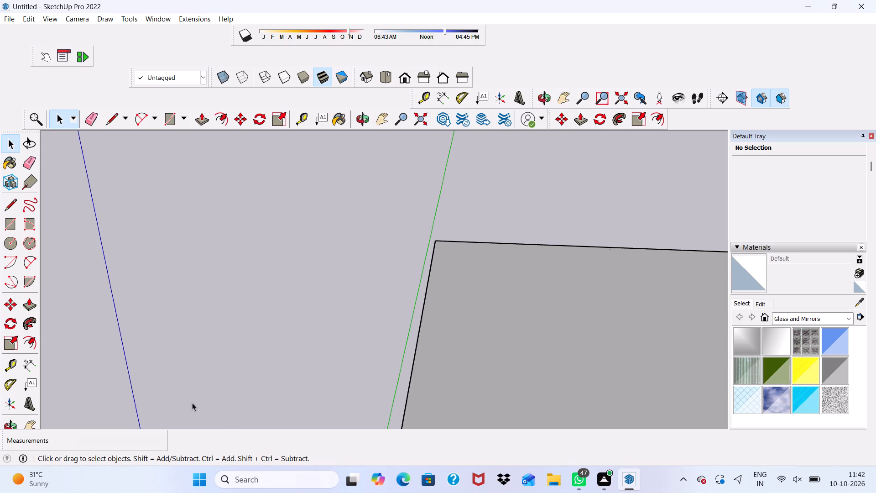
{"action": "scroll", "coordinate": [232, 392], "scroll_direction": "down", "scroll_amount": 5}
{"action": "scroll", "coordinate": [348, 310], "scroll_direction": "down", "scroll_amount": 6}
{"action": "scroll", "coordinate": [348, 367], "scroll_direction": "up", "scroll_amount": 12}
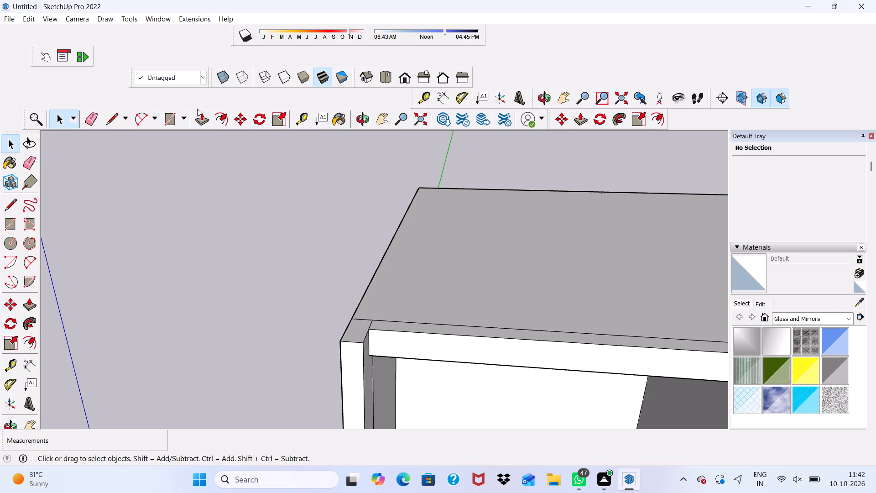
{"action": "left_click", "coordinate": [206, 116]}
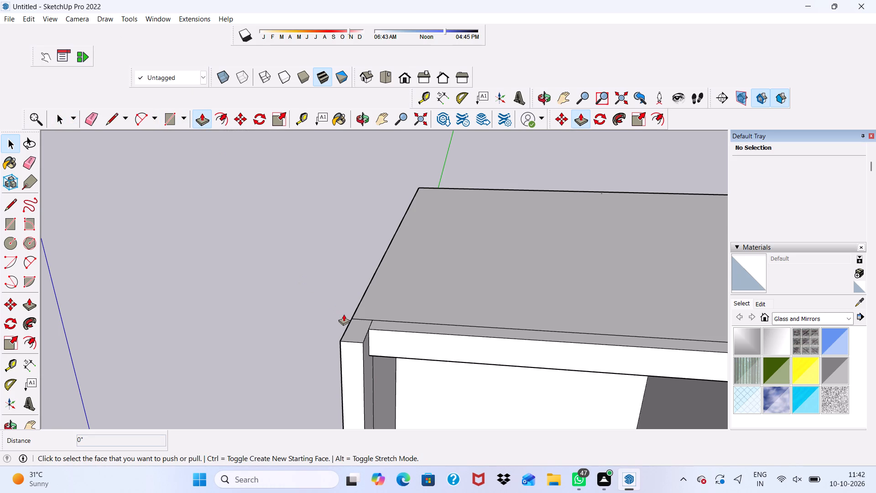
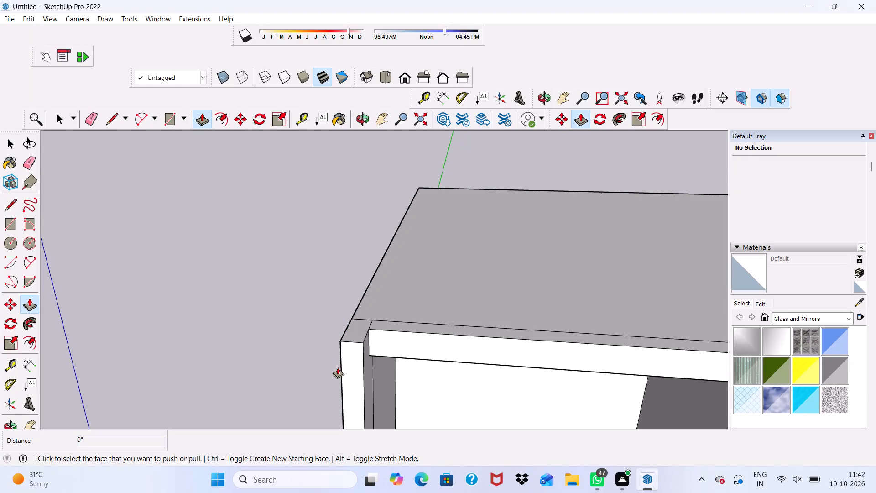
Push/Pull the small top face of the projecting outer side wall upward 10' above the roof.
{"action": "scroll", "coordinate": [355, 335], "scroll_direction": "up", "scroll_amount": 5}
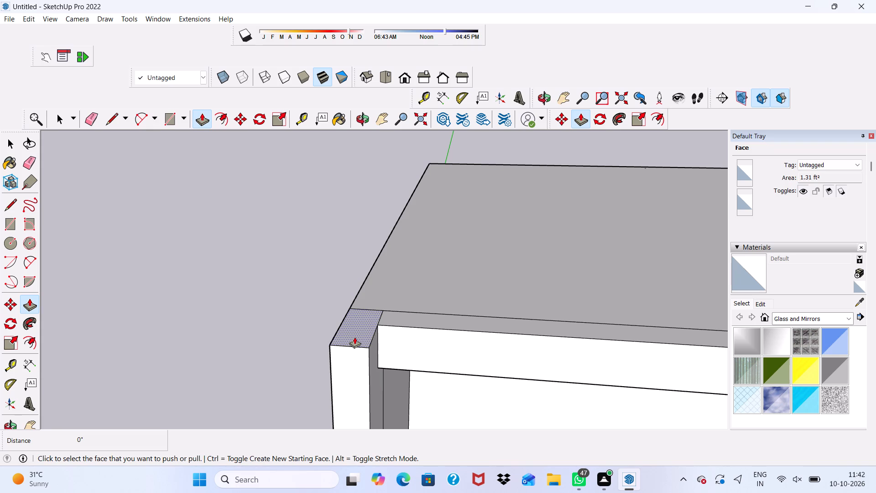
{"action": "scroll", "coordinate": [355, 337], "scroll_direction": "up", "scroll_amount": 1}
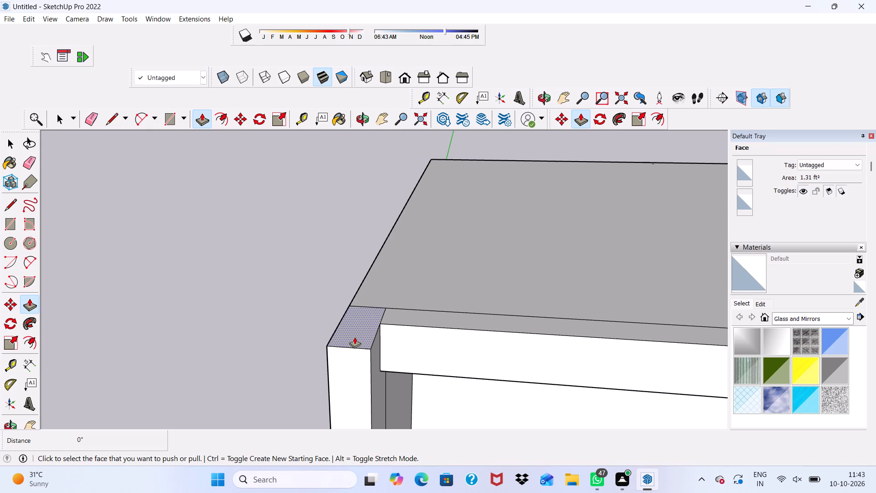
{"action": "scroll", "coordinate": [355, 337], "scroll_direction": "down", "scroll_amount": 6}
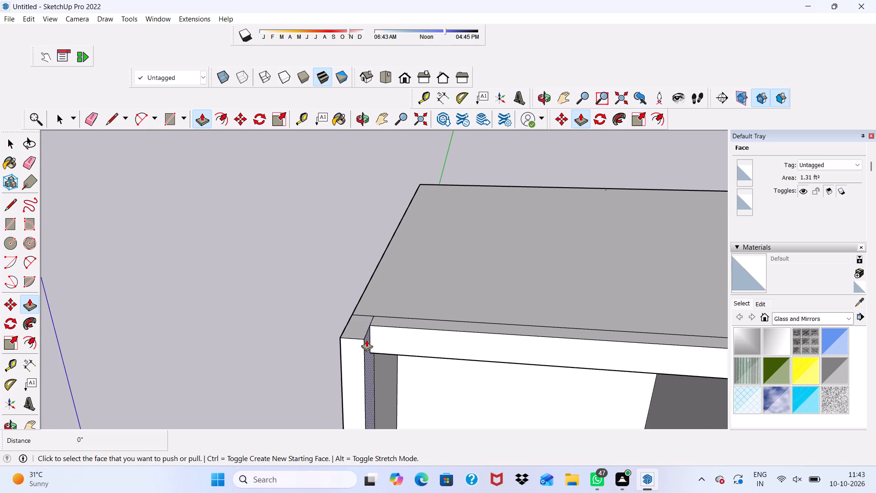
{"action": "scroll", "coordinate": [366, 340], "scroll_direction": "up", "scroll_amount": 5}
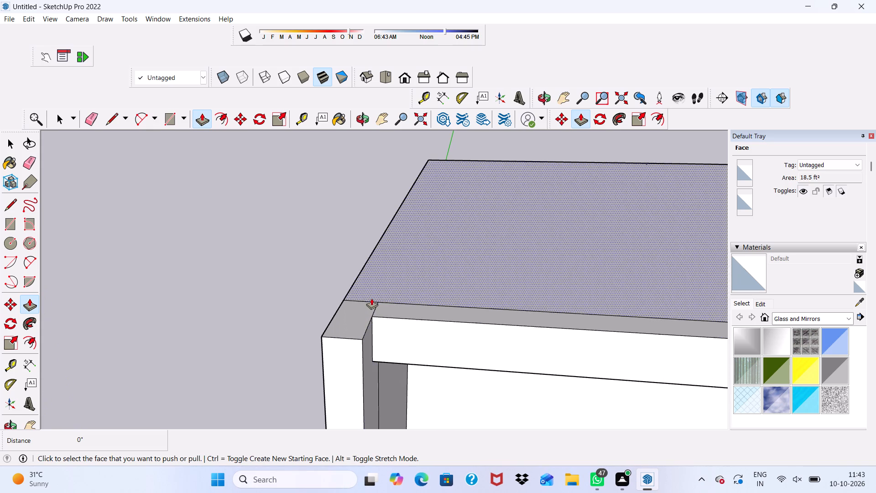
{"action": "scroll", "coordinate": [350, 321], "scroll_direction": "up", "scroll_amount": 1}
{"action": "left_click", "coordinate": [350, 321]}
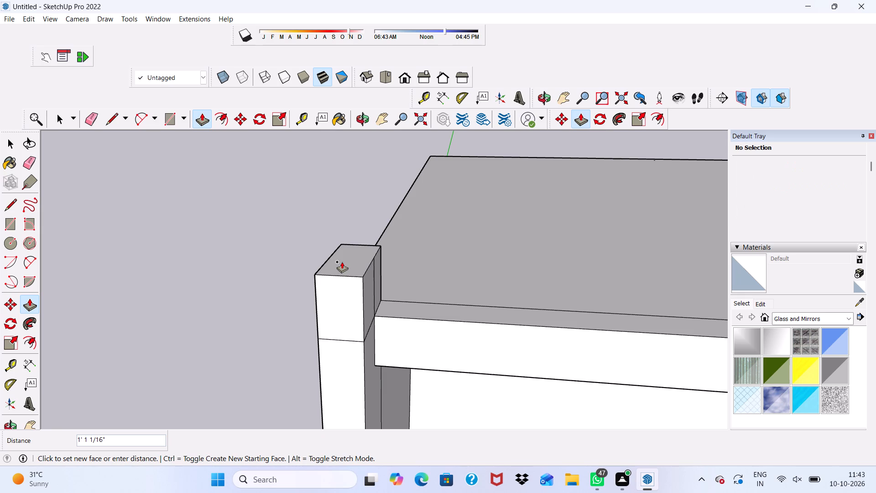
{"action": "type", "text": "10"}
{"action": "key", "text": "apostrophe"}
{"action": "key", "text": "Return"}
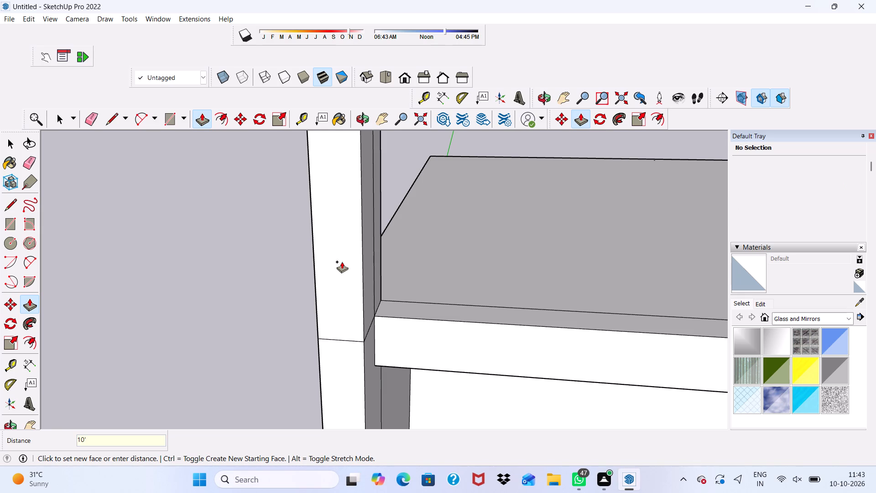
{"action": "key", "text": "space"}
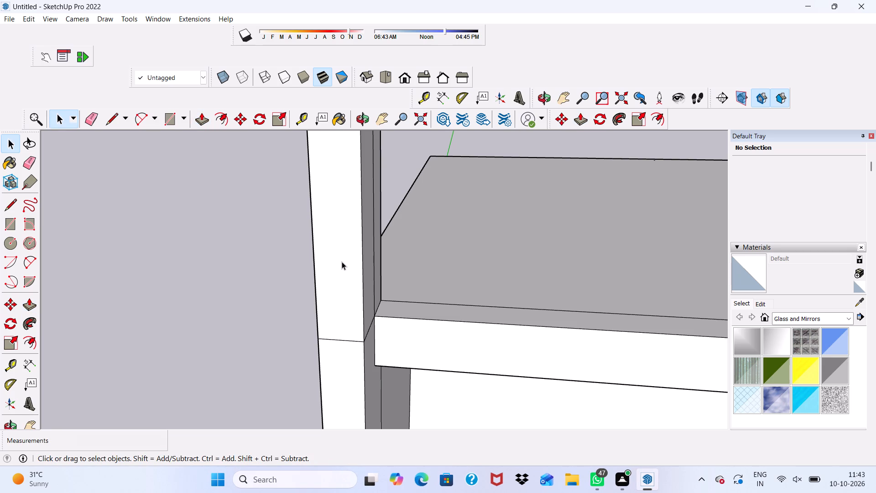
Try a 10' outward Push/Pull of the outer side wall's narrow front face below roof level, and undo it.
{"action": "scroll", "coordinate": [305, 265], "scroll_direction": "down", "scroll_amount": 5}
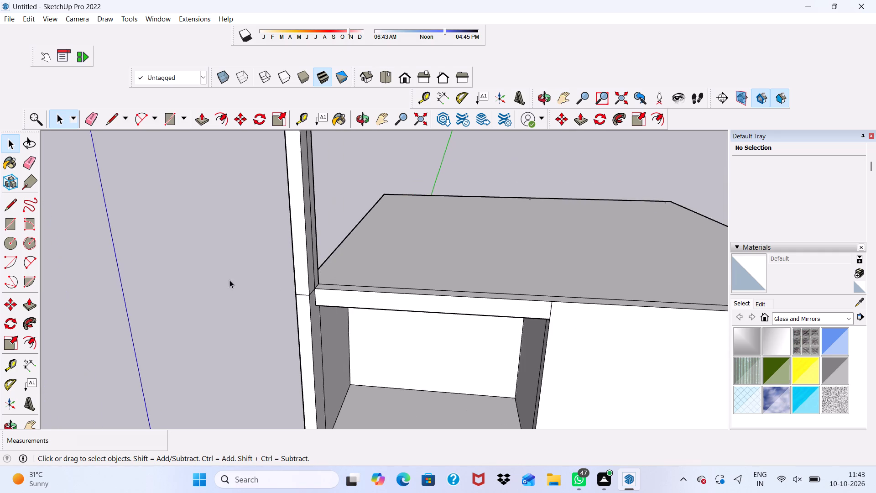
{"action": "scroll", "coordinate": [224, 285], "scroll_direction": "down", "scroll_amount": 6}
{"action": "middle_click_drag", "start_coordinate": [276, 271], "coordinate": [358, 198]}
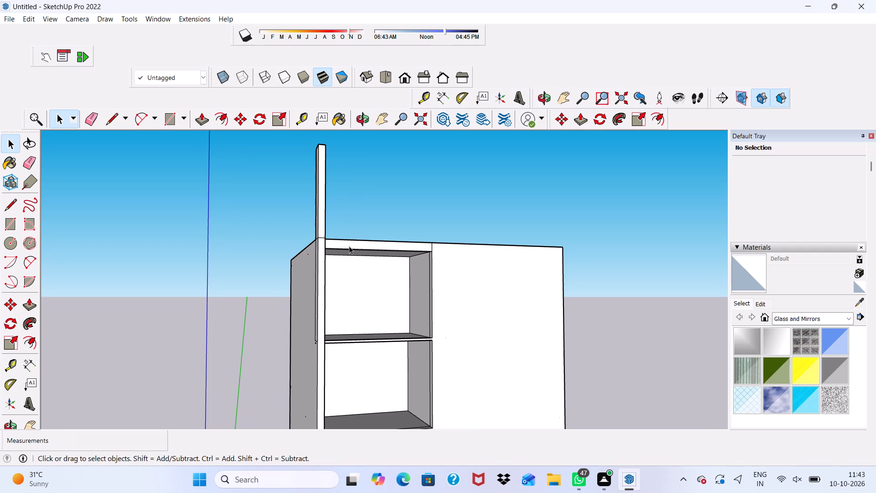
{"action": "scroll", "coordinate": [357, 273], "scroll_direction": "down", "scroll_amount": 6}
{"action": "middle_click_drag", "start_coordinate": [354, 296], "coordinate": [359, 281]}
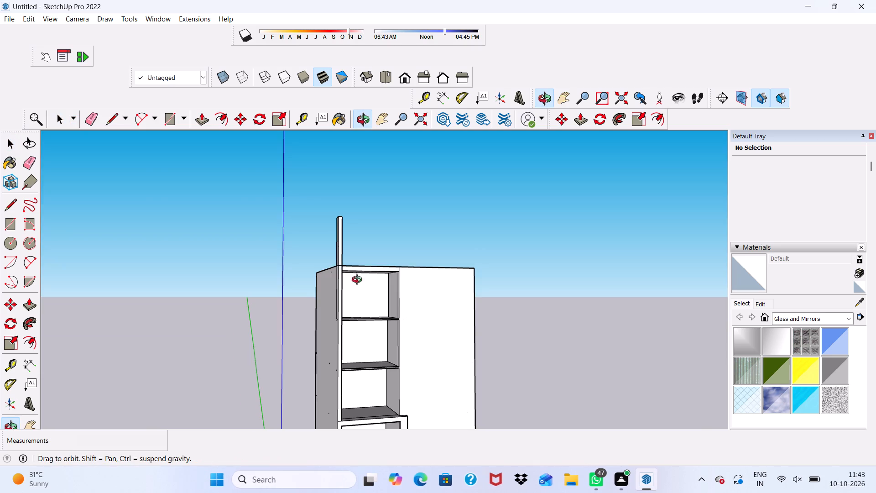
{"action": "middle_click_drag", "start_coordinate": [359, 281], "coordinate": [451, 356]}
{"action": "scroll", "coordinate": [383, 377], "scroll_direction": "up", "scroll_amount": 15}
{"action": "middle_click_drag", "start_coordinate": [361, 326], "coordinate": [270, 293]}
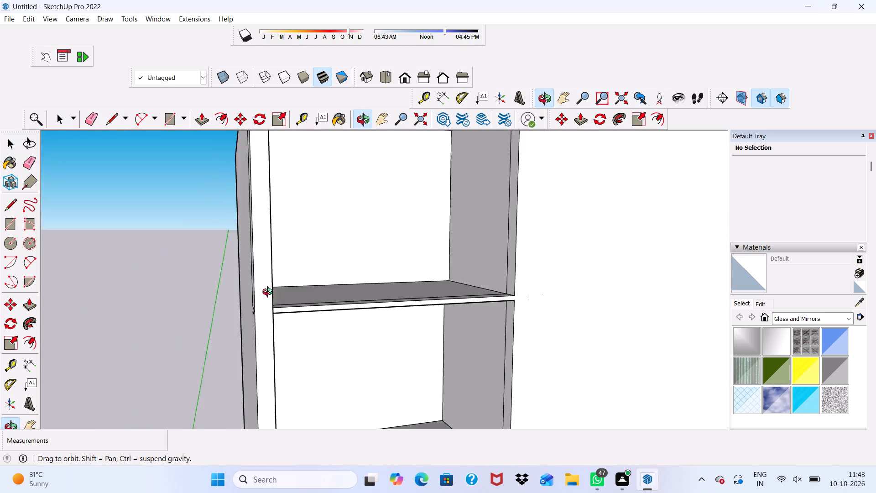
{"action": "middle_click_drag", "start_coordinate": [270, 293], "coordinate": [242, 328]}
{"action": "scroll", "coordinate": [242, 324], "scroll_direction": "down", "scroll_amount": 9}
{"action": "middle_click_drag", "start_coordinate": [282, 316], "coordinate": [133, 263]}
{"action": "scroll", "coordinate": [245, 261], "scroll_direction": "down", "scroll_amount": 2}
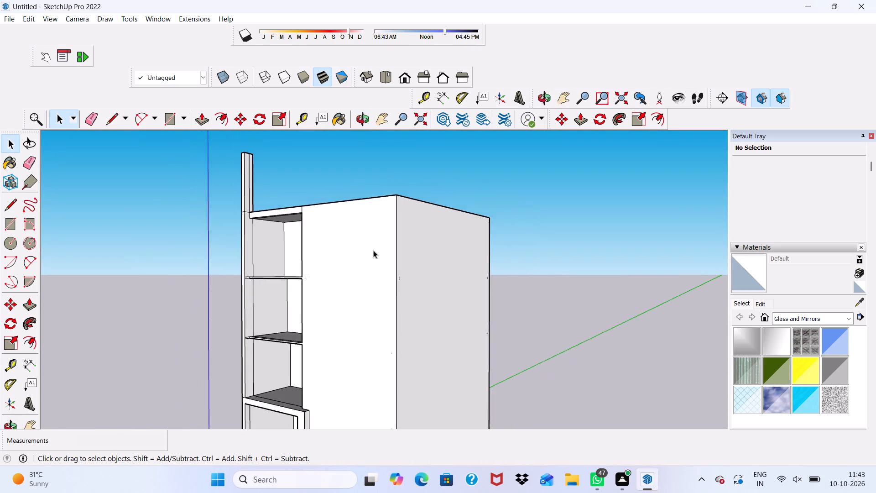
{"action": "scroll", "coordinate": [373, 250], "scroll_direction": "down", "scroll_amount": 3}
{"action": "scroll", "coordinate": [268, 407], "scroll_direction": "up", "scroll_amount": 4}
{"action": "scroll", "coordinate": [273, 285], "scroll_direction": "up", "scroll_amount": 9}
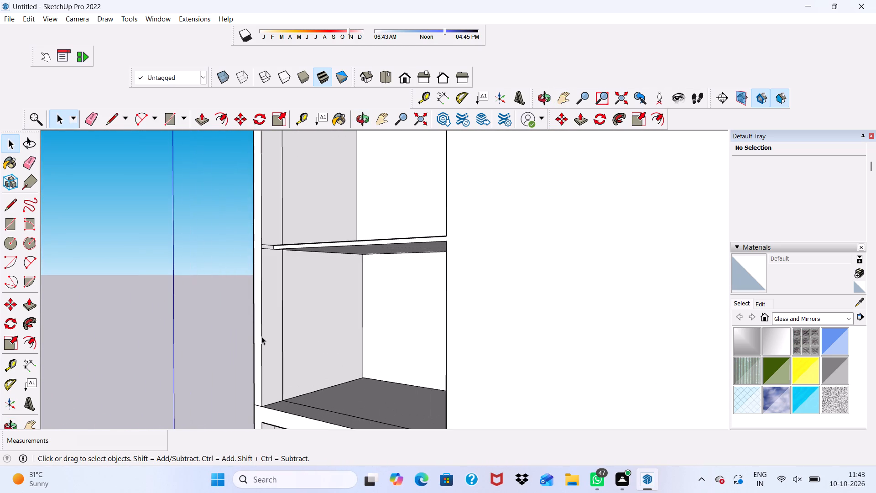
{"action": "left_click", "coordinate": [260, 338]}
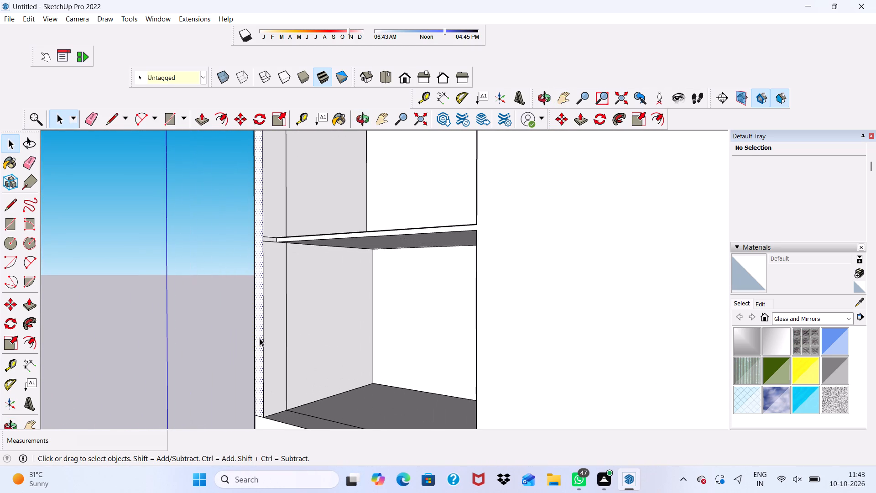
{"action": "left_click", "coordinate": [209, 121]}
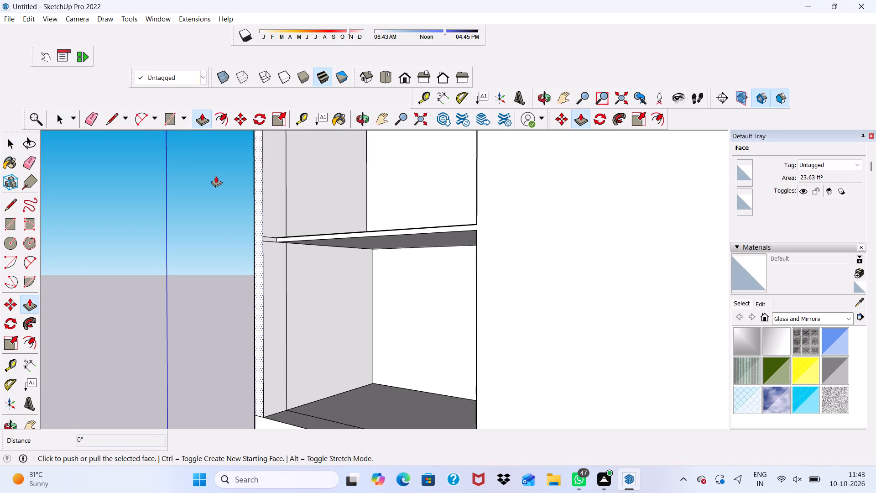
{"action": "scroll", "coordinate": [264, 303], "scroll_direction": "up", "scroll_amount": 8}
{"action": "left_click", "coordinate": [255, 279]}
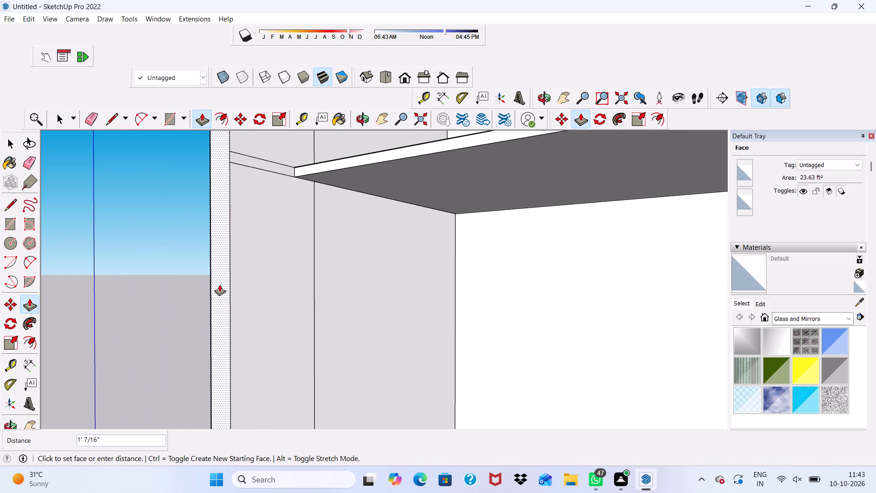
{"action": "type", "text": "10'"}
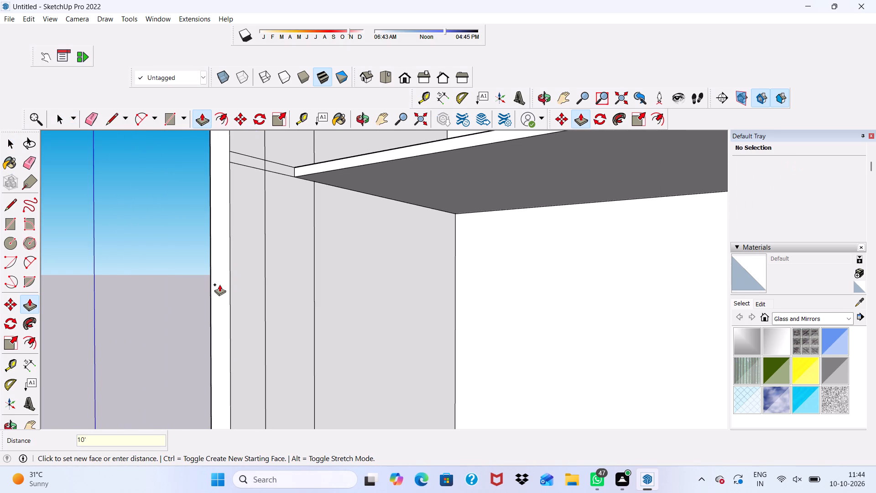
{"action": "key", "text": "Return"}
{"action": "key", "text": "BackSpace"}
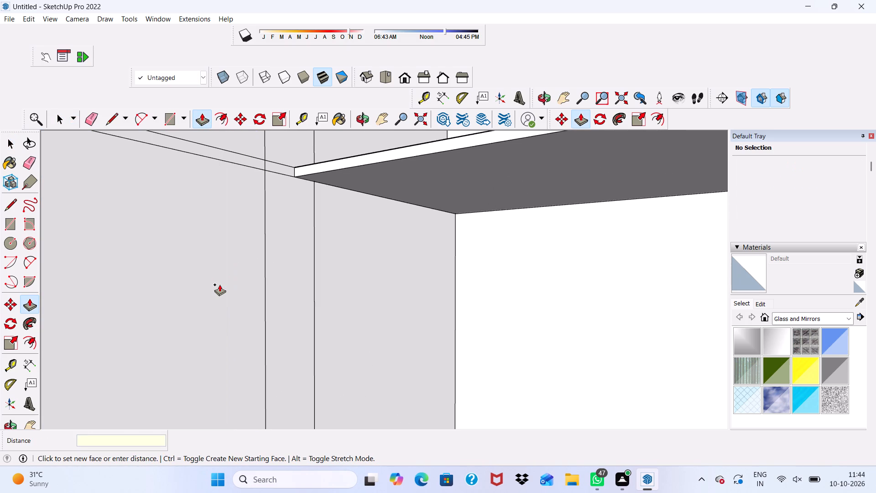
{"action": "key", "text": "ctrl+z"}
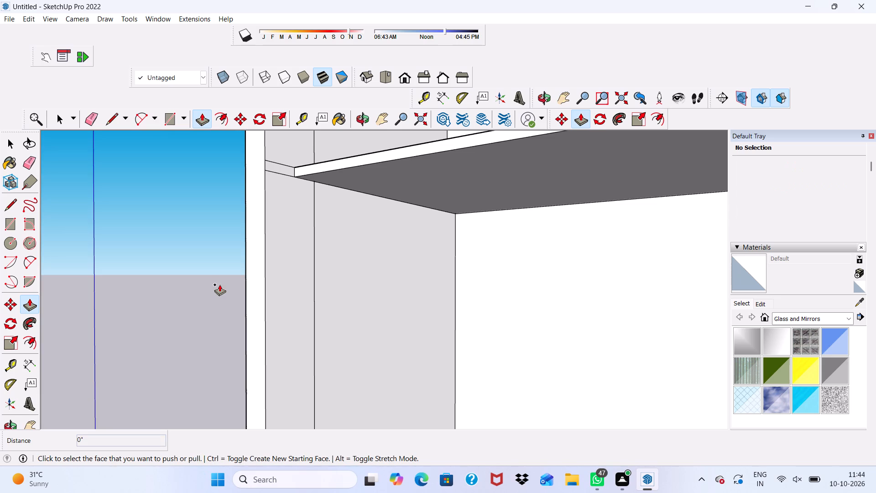
Push/Pull the outer side wall's narrow front face below roof level outward by 1'.
{"action": "left_click", "coordinate": [258, 311]}
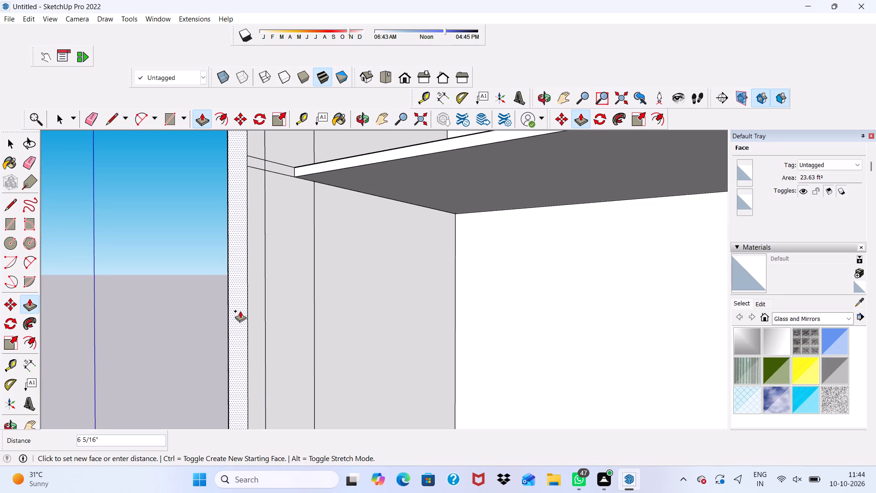
{"action": "type", "text": "1'"}
{"action": "key", "text": "Return"}
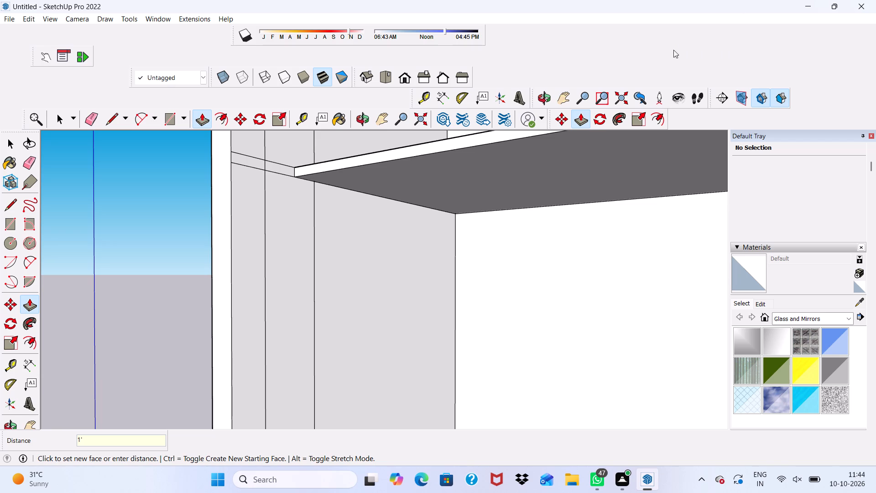
{"action": "scroll", "coordinate": [561, 86], "scroll_direction": "down", "scroll_amount": 1}
{"action": "scroll", "coordinate": [525, 125], "scroll_direction": "down", "scroll_amount": 2}
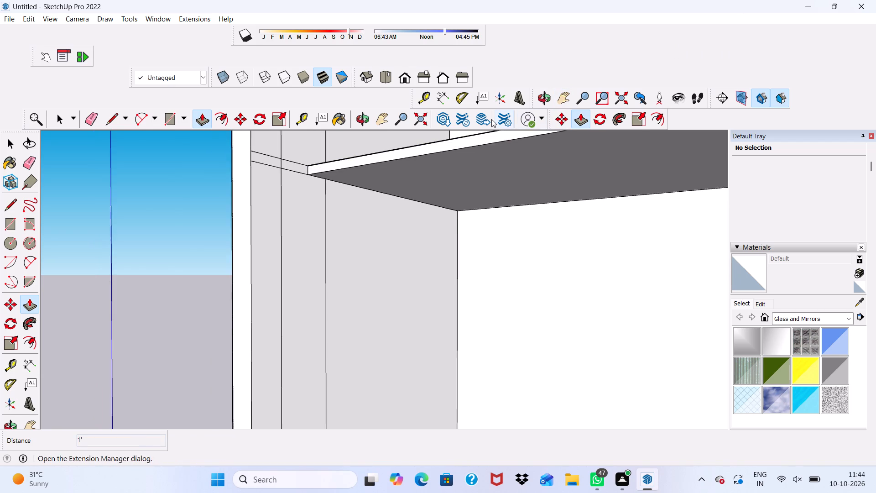
{"action": "scroll", "coordinate": [487, 124], "scroll_direction": "down", "scroll_amount": 4}
{"action": "middle_click_drag", "start_coordinate": [382, 164], "coordinate": [503, 191]}
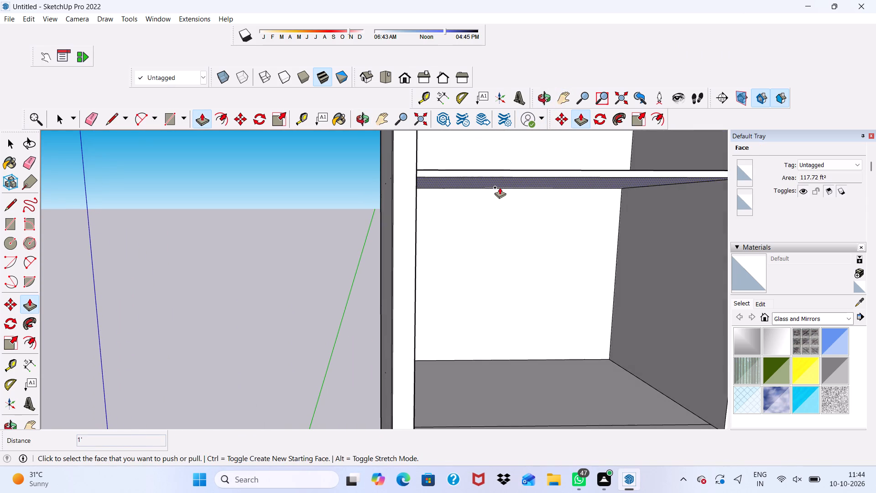
{"action": "key", "text": "space"}
Push/Pull the small ledge atop the side wall's front projection up 10', level with the top of the raised wall.
{"action": "scroll", "coordinate": [583, 207], "scroll_direction": "down", "scroll_amount": 6}
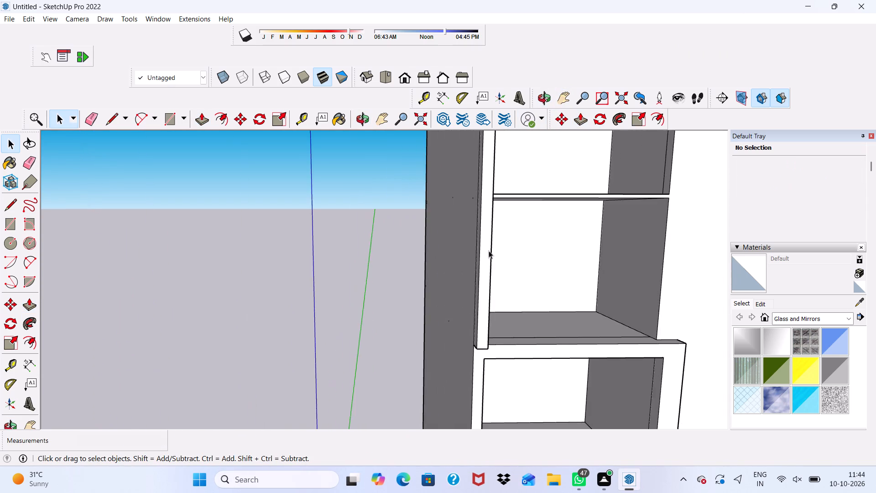
{"action": "scroll", "coordinate": [489, 251], "scroll_direction": "down", "scroll_amount": 4}
{"action": "middle_click_drag", "start_coordinate": [557, 245], "coordinate": [368, 266]}
{"action": "scroll", "coordinate": [367, 291], "scroll_direction": "down", "scroll_amount": 5}
{"action": "scroll", "coordinate": [421, 225], "scroll_direction": "up", "scroll_amount": 6}
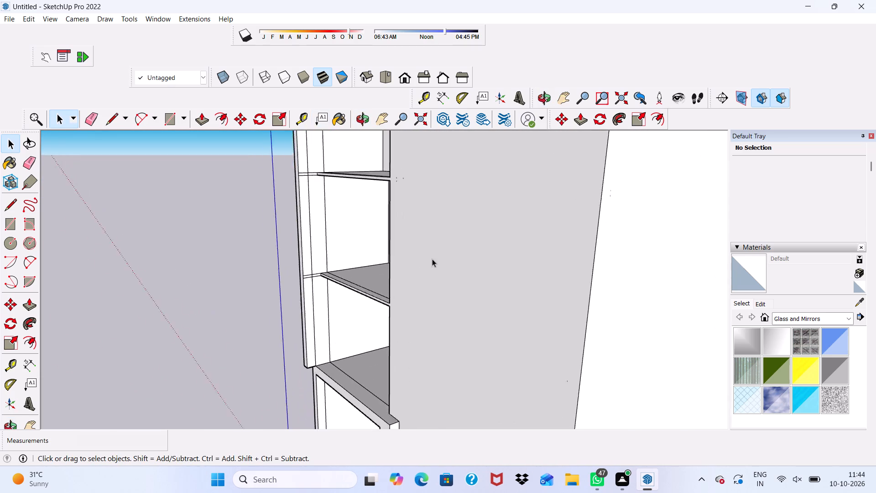
{"action": "scroll", "coordinate": [432, 259], "scroll_direction": "up", "scroll_amount": 1}
{"action": "scroll", "coordinate": [428, 282], "scroll_direction": "down", "scroll_amount": 7}
{"action": "scroll", "coordinate": [362, 146], "scroll_direction": "up", "scroll_amount": 5}
{"action": "scroll", "coordinate": [344, 152], "scroll_direction": "down", "scroll_amount": 1}
{"action": "middle_click_drag", "start_coordinate": [344, 152], "coordinate": [472, 267]}
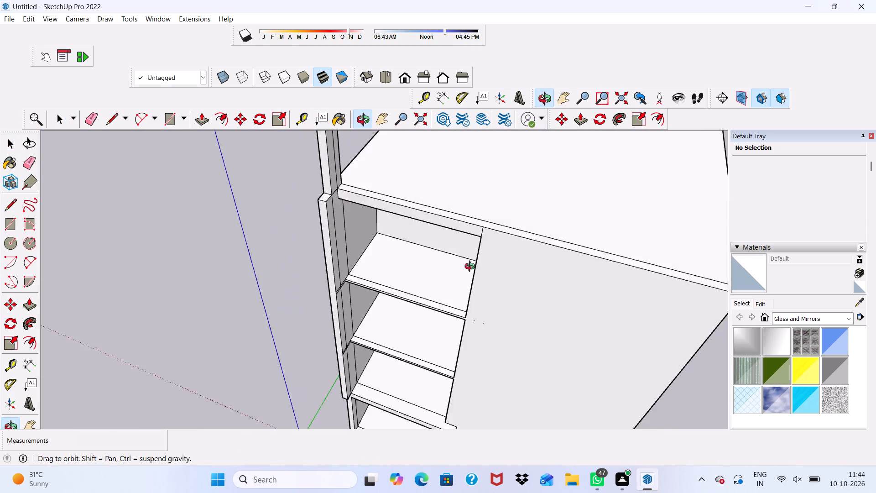
{"action": "middle_click_drag", "start_coordinate": [472, 267], "coordinate": [474, 268]}
{"action": "scroll", "coordinate": [365, 244], "scroll_direction": "up", "scroll_amount": 5}
{"action": "scroll", "coordinate": [248, 143], "scroll_direction": "up", "scroll_amount": 5}
{"action": "scroll", "coordinate": [356, 283], "scroll_direction": "down", "scroll_amount": 6}
{"action": "scroll", "coordinate": [415, 279], "scroll_direction": "up", "scroll_amount": 4}
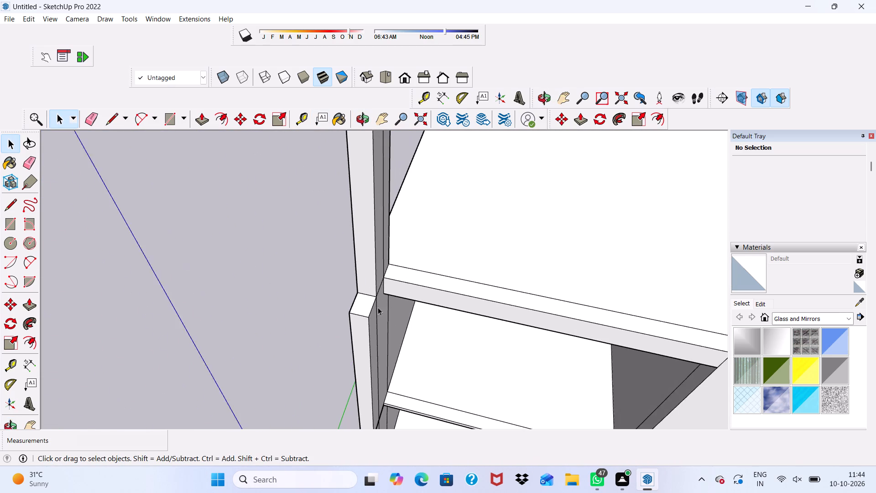
{"action": "scroll", "coordinate": [378, 307], "scroll_direction": "up", "scroll_amount": 2}
{"action": "left_click", "coordinate": [363, 313]}
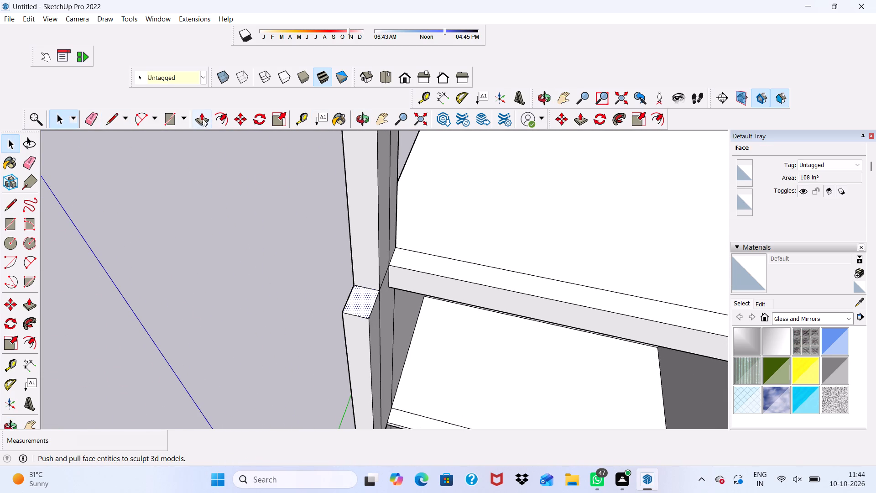
{"action": "left_click", "coordinate": [200, 120]}
{"action": "scroll", "coordinate": [363, 312], "scroll_direction": "up", "scroll_amount": 6}
{"action": "left_click", "coordinate": [364, 307]}
{"action": "scroll", "coordinate": [363, 290], "scroll_direction": "down", "scroll_amount": 9}
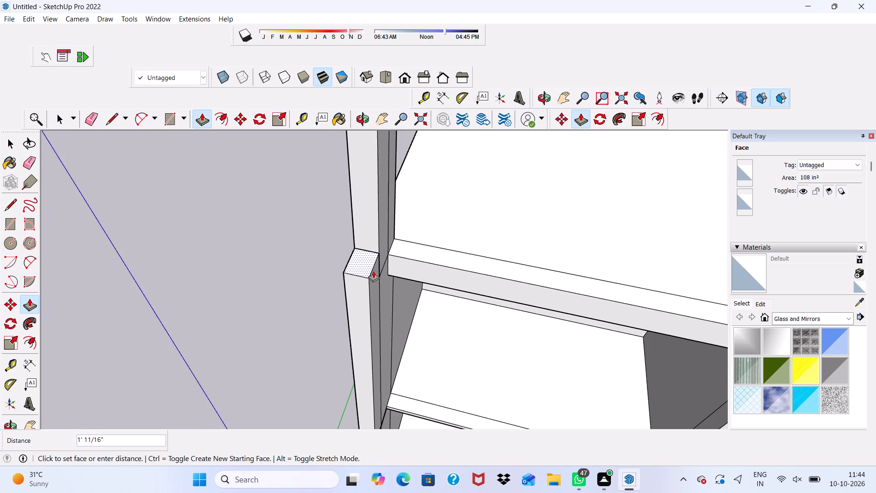
{"action": "scroll", "coordinate": [373, 271], "scroll_direction": "down", "scroll_amount": 10}
{"action": "scroll", "coordinate": [371, 282], "scroll_direction": "up", "scroll_amount": 5}
{"action": "scroll", "coordinate": [397, 321], "scroll_direction": "up", "scroll_amount": 5}
{"action": "scroll", "coordinate": [421, 339], "scroll_direction": "down", "scroll_amount": 4}
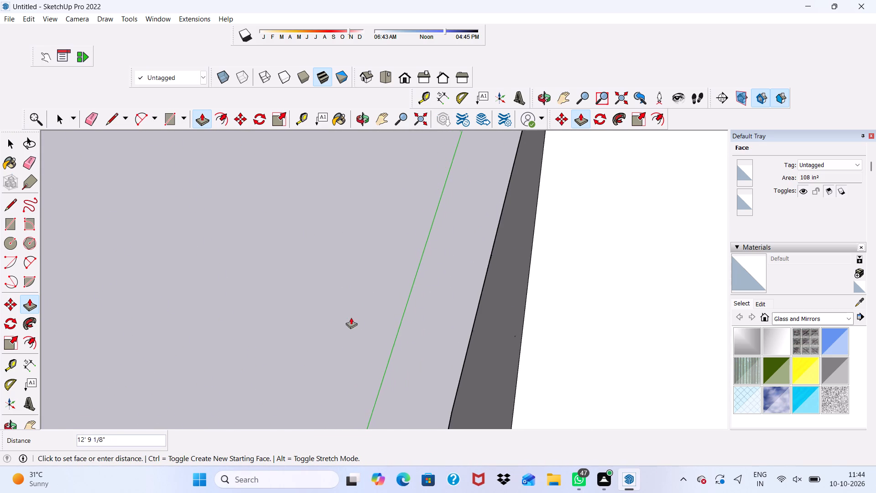
{"action": "scroll", "coordinate": [351, 317], "scroll_direction": "down", "scroll_amount": 11}
{"action": "middle_click_drag", "start_coordinate": [412, 320], "coordinate": [206, 286]}
{"action": "scroll", "coordinate": [372, 341], "scroll_direction": "up", "scroll_amount": 1}
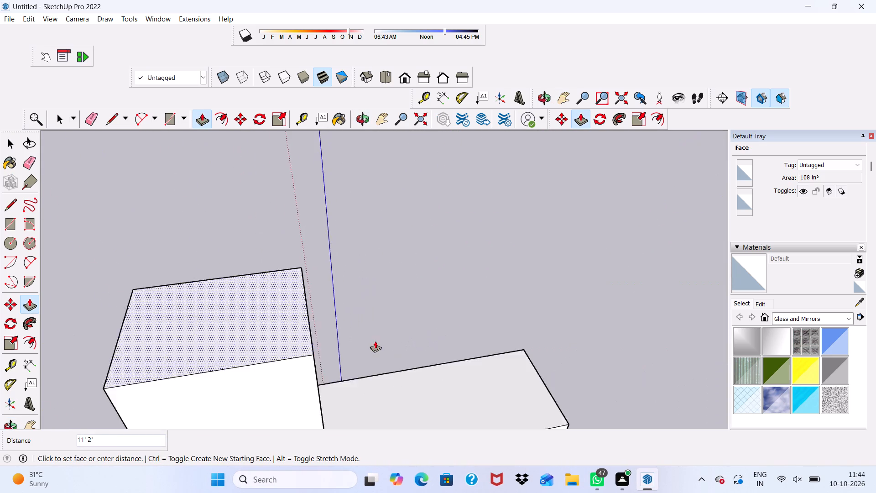
{"action": "scroll", "coordinate": [375, 341], "scroll_direction": "up", "scroll_amount": 3}
{"action": "scroll", "coordinate": [379, 381], "scroll_direction": "down", "scroll_amount": 7}
{"action": "scroll", "coordinate": [373, 330], "scroll_direction": "down", "scroll_amount": 2}
{"action": "scroll", "coordinate": [373, 360], "scroll_direction": "up", "scroll_amount": 4}
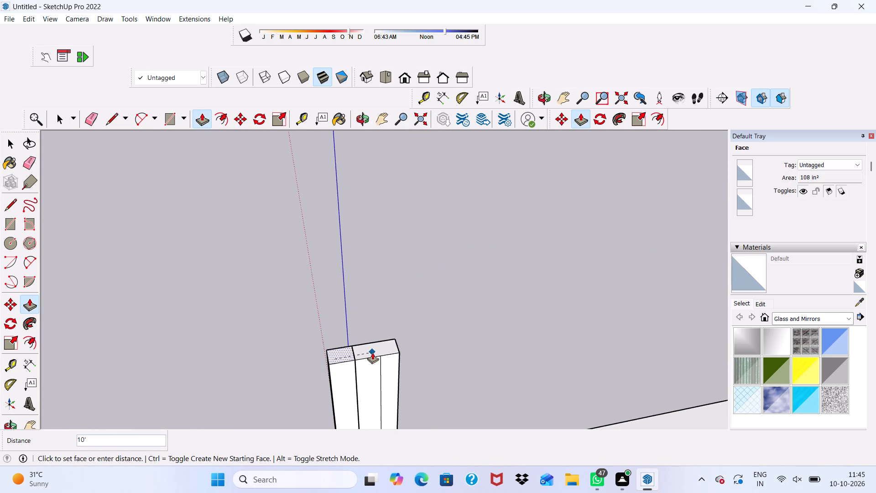
{"action": "left_click", "coordinate": [372, 352]}
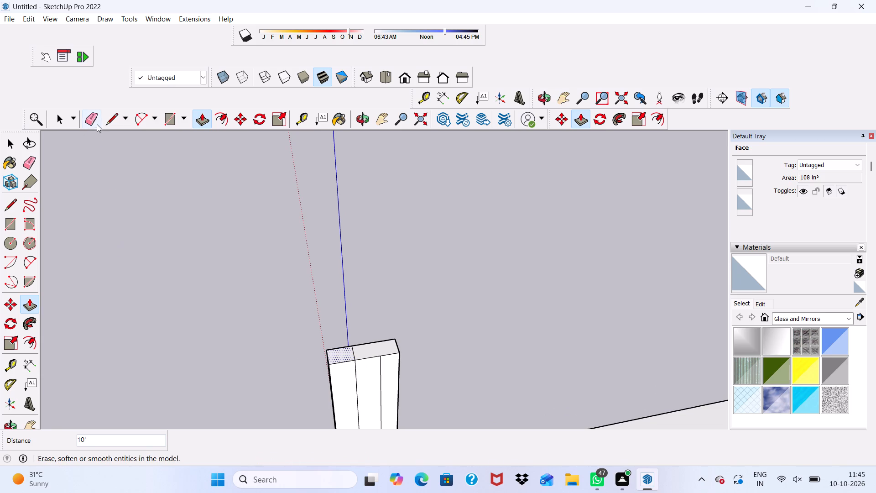
Erase the leftover seam lines across the front and top faces of the raised outer side wall.
{"action": "left_click", "coordinate": [93, 116]}
{"action": "scroll", "coordinate": [260, 220], "scroll_direction": "down", "scroll_amount": 4}
{"action": "scroll", "coordinate": [299, 316], "scroll_direction": "up", "scroll_amount": 5}
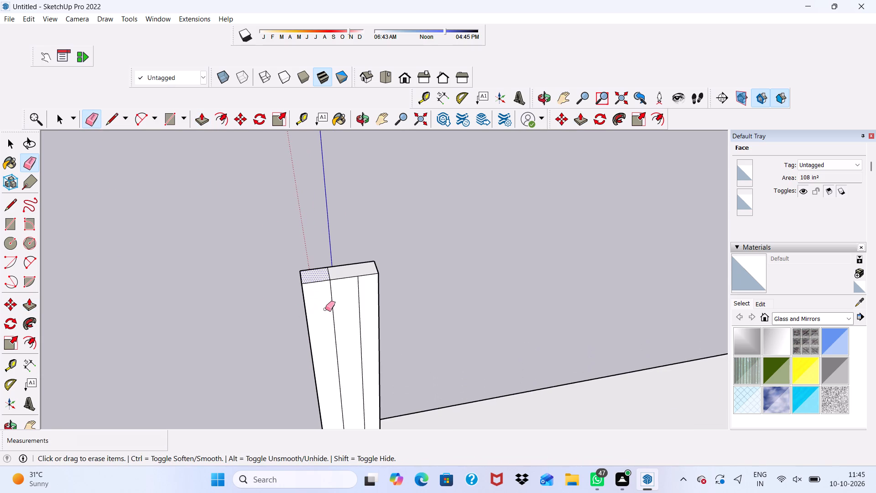
{"action": "left_click_drag", "start_coordinate": [327, 307], "coordinate": [342, 299]}
{"action": "left_click", "coordinate": [342, 299]}
{"action": "left_click", "coordinate": [356, 298]}
{"action": "scroll", "coordinate": [322, 265], "scroll_direction": "up", "scroll_amount": 5}
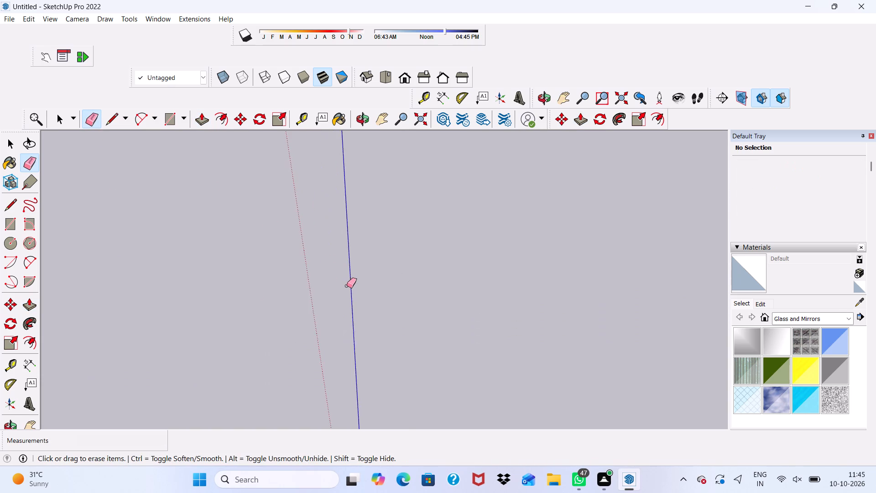
{"action": "scroll", "coordinate": [347, 282], "scroll_direction": "down", "scroll_amount": 6}
{"action": "scroll", "coordinate": [369, 292], "scroll_direction": "up", "scroll_amount": 5}
{"action": "left_click_drag", "start_coordinate": [356, 294], "coordinate": [369, 284]}
{"action": "scroll", "coordinate": [296, 280], "scroll_direction": "down", "scroll_amount": 5}
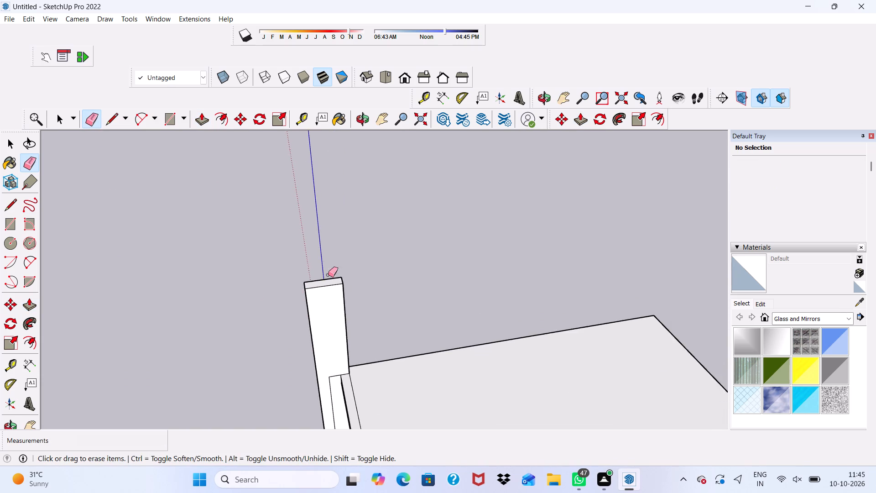
{"action": "scroll", "coordinate": [328, 275], "scroll_direction": "down", "scroll_amount": 2}
Erase the leftover edge lines on the outer side face, from the raised wall at roof level down the front strip.
{"action": "middle_click_drag", "start_coordinate": [323, 281], "coordinate": [707, 224]}
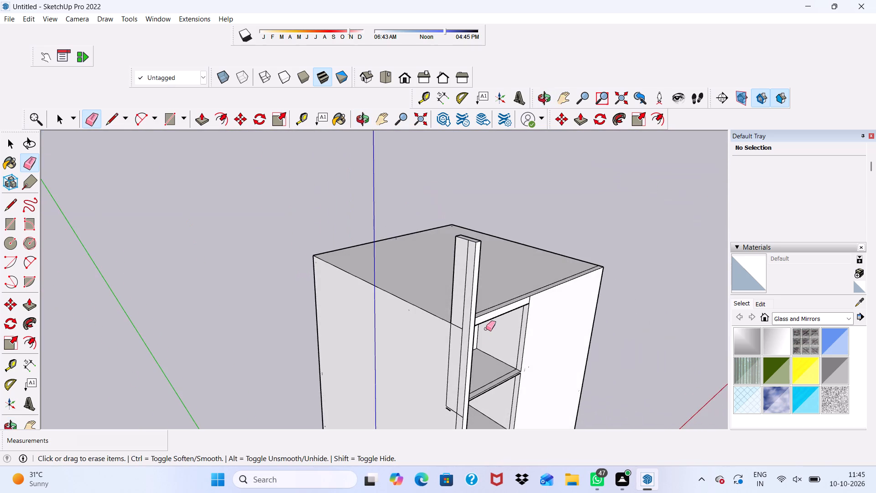
{"action": "scroll", "coordinate": [477, 342], "scroll_direction": "up", "scroll_amount": 5}
{"action": "scroll", "coordinate": [438, 322], "scroll_direction": "down", "scroll_amount": 1}
{"action": "scroll", "coordinate": [436, 282], "scroll_direction": "up", "scroll_amount": 5}
{"action": "scroll", "coordinate": [462, 258], "scroll_direction": "down", "scroll_amount": 1}
{"action": "left_click_drag", "start_coordinate": [461, 254], "coordinate": [444, 278]}
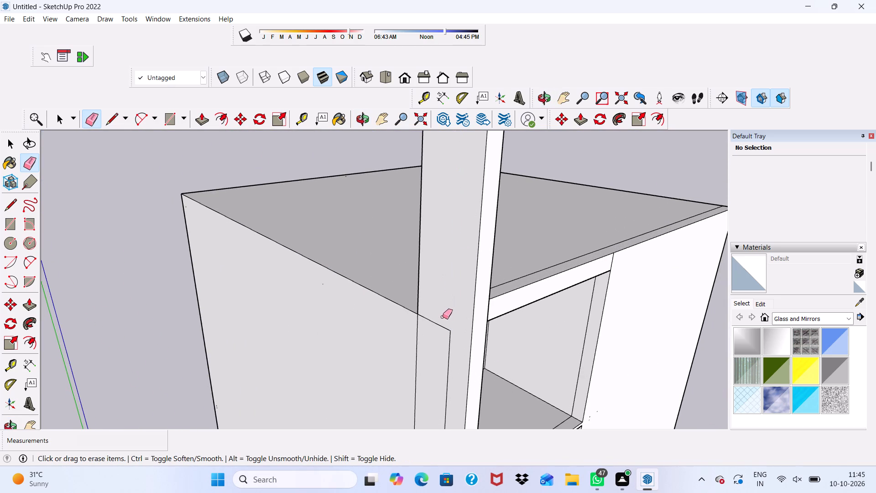
{"action": "left_click_drag", "start_coordinate": [443, 317], "coordinate": [433, 336]}
{"action": "left_click_drag", "start_coordinate": [447, 351], "coordinate": [451, 360]}
{"action": "scroll", "coordinate": [383, 172], "scroll_direction": "down", "scroll_amount": 9}
{"action": "scroll", "coordinate": [415, 292], "scroll_direction": "up", "scroll_amount": 6}
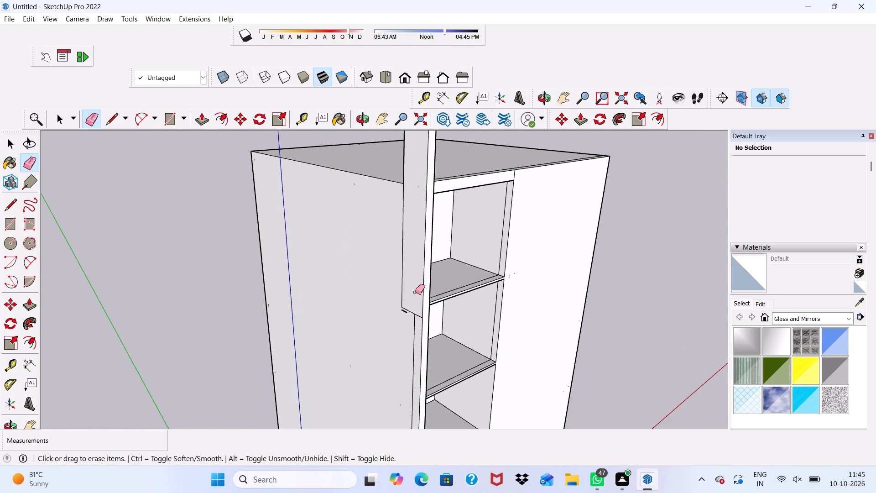
{"action": "scroll", "coordinate": [415, 292], "scroll_direction": "up", "scroll_amount": 4}
{"action": "left_click_drag", "start_coordinate": [410, 305], "coordinate": [399, 324]}
{"action": "left_click", "coordinate": [402, 312]}
{"action": "left_click_drag", "start_coordinate": [401, 299], "coordinate": [386, 321]}
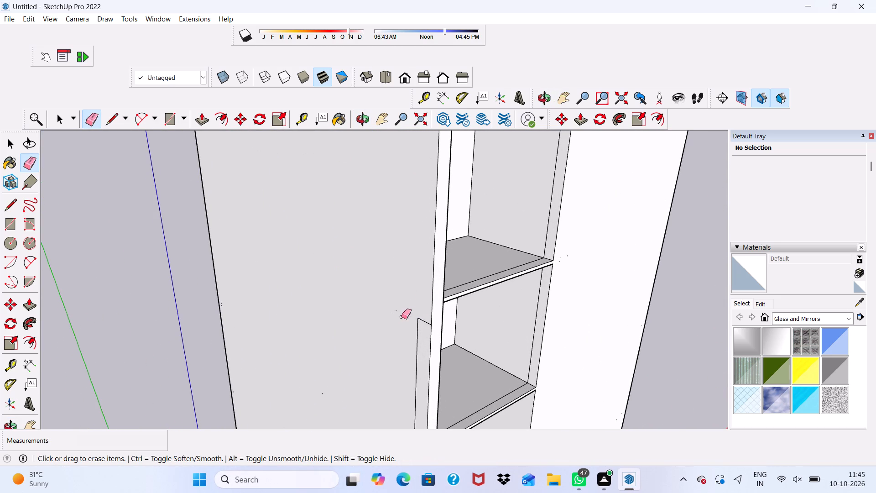
{"action": "left_click_drag", "start_coordinate": [422, 318], "coordinate": [422, 332]}
{"action": "left_click_drag", "start_coordinate": [418, 334], "coordinate": [415, 343]}
{"action": "scroll", "coordinate": [392, 250], "scroll_direction": "down", "scroll_amount": 7}
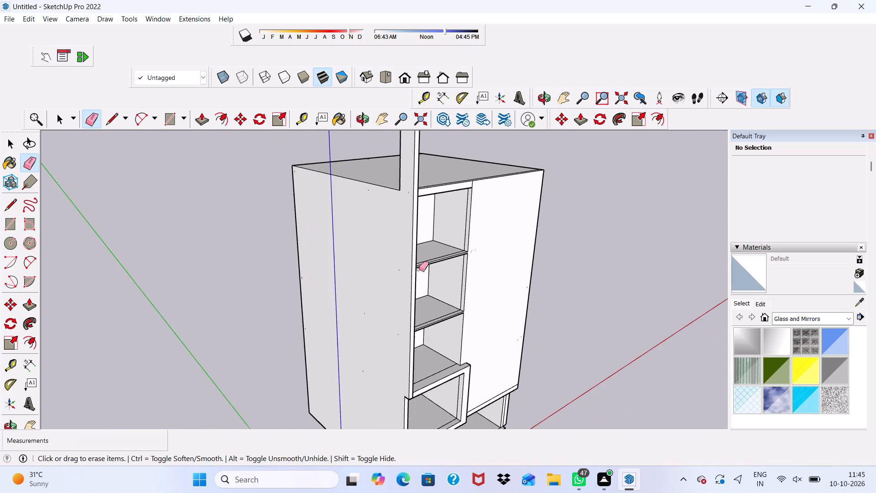
Erase the seam lines on the side wall's inner face beside the top-floor opening and the roof slab's end.
{"action": "scroll", "coordinate": [419, 269], "scroll_direction": "down", "scroll_amount": 5}
{"action": "middle_click_drag", "start_coordinate": [401, 342], "coordinate": [208, 305]}
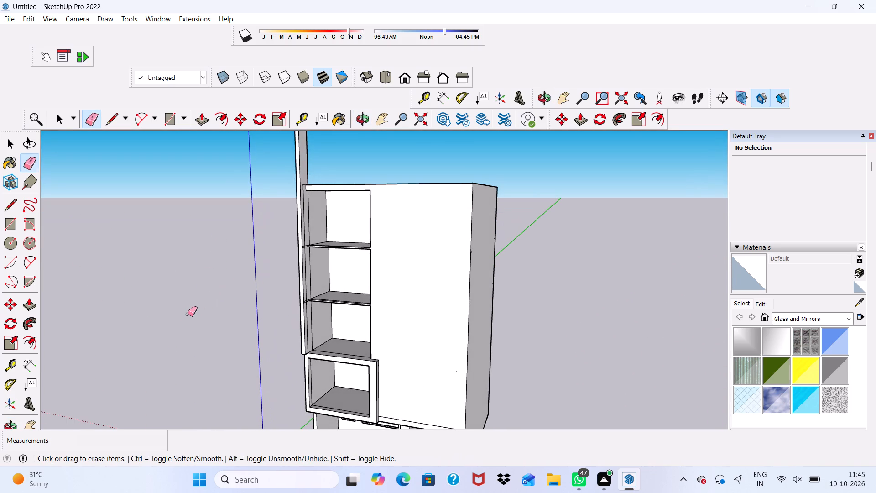
{"action": "scroll", "coordinate": [319, 199], "scroll_direction": "up", "scroll_amount": 4}
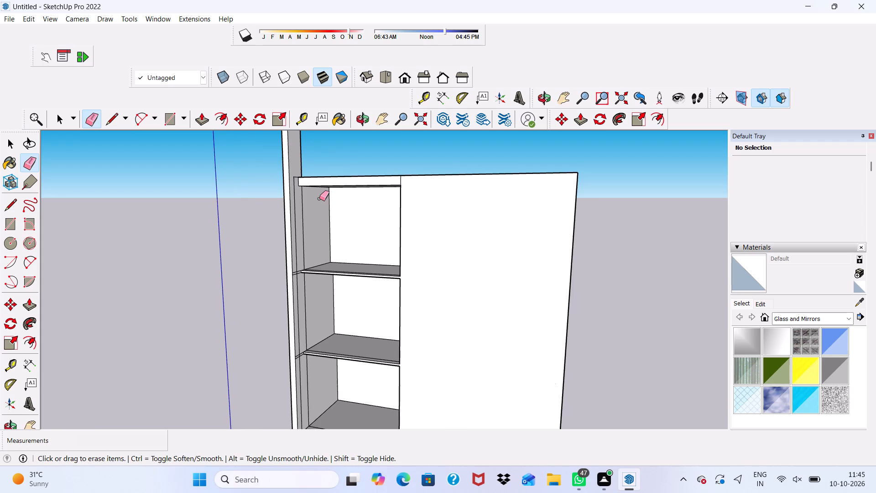
{"action": "scroll", "coordinate": [290, 224], "scroll_direction": "up", "scroll_amount": 5}
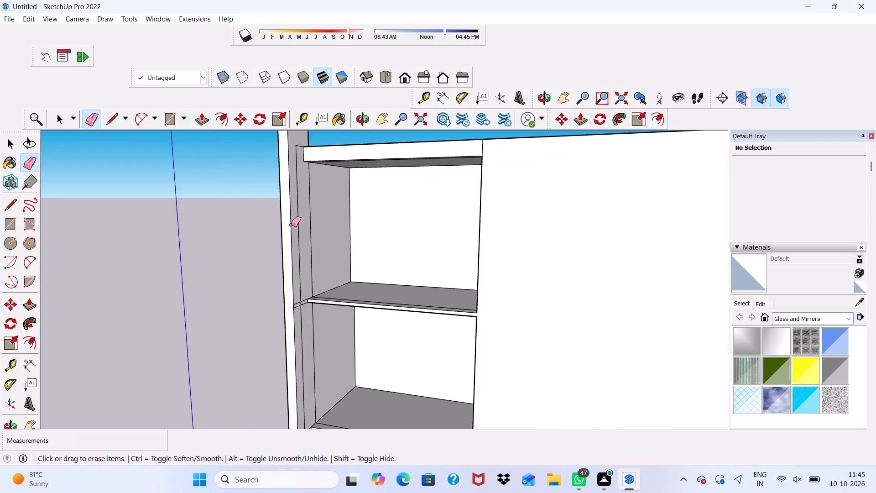
{"action": "scroll", "coordinate": [306, 215], "scroll_direction": "up", "scroll_amount": 5}
{"action": "left_click_drag", "start_coordinate": [289, 226], "coordinate": [315, 222]}
{"action": "left_click", "coordinate": [315, 222]}
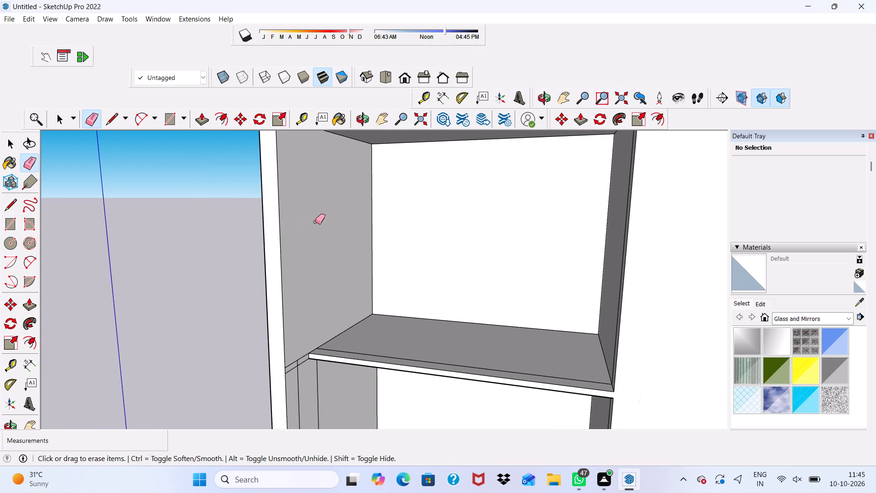
{"action": "scroll", "coordinate": [315, 222], "scroll_direction": "down", "scroll_amount": 9}
{"action": "scroll", "coordinate": [337, 167], "scroll_direction": "up", "scroll_amount": 13}
{"action": "left_click_drag", "start_coordinate": [294, 190], "coordinate": [286, 203]}
{"action": "scroll", "coordinate": [285, 201], "scroll_direction": "down", "scroll_amount": 2}
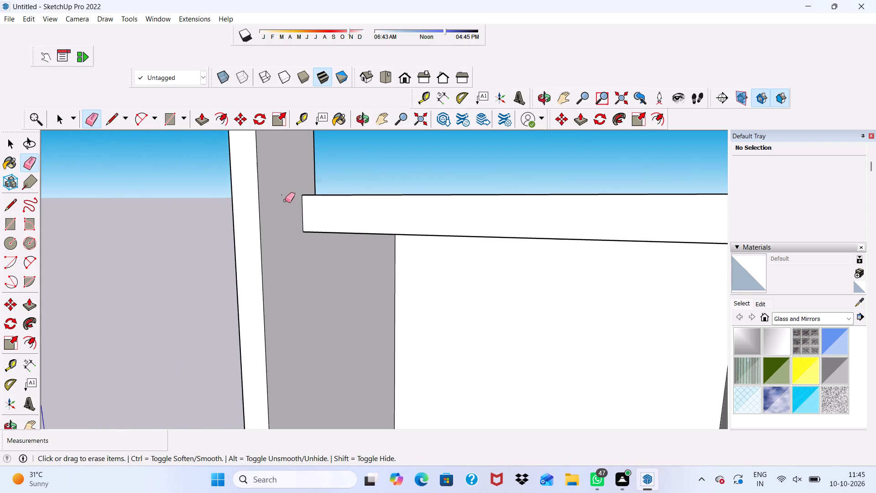
{"action": "scroll", "coordinate": [285, 200], "scroll_direction": "down", "scroll_amount": 9}
{"action": "scroll", "coordinate": [323, 163], "scroll_direction": "down", "scroll_amount": 4}
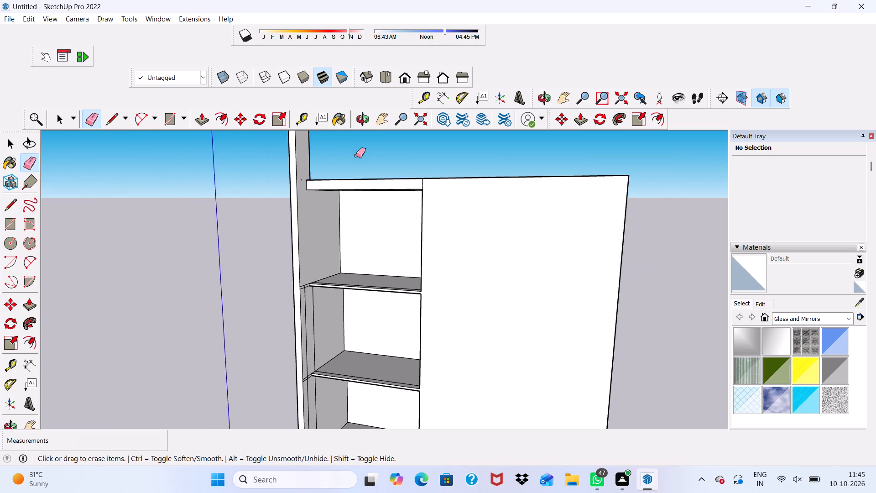
{"action": "scroll", "coordinate": [358, 169], "scroll_direction": "up", "scroll_amount": 1}
{"action": "scroll", "coordinate": [358, 172], "scroll_direction": "down", "scroll_amount": 8}
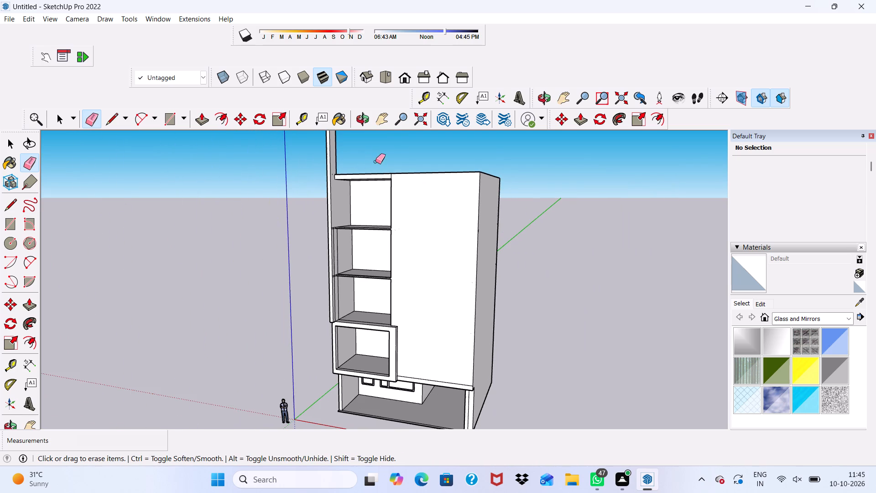
Erase the seam lines on the wall's inner face beside the second opening from the top and at the end of the slab above it.
{"action": "scroll", "coordinate": [378, 214], "scroll_direction": "up", "scroll_amount": 4}
{"action": "scroll", "coordinate": [282, 266], "scroll_direction": "up", "scroll_amount": 5}
{"action": "scroll", "coordinate": [375, 241], "scroll_direction": "up", "scroll_amount": 8}
{"action": "left_click_drag", "start_coordinate": [304, 241], "coordinate": [278, 257]}
{"action": "left_click", "coordinate": [278, 257]}
{"action": "left_click_drag", "start_coordinate": [293, 247], "coordinate": [314, 242]}
{"action": "scroll", "coordinate": [287, 171], "scroll_direction": "up", "scroll_amount": 5}
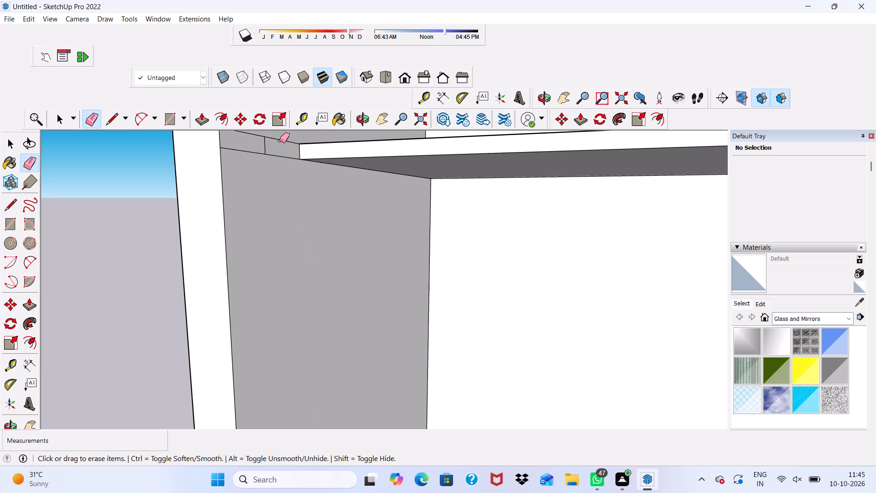
{"action": "left_click_drag", "start_coordinate": [280, 138], "coordinate": [270, 157]}
{"action": "left_click_drag", "start_coordinate": [262, 136], "coordinate": [259, 155]}
{"action": "left_click", "coordinate": [259, 155]}
{"action": "left_click", "coordinate": [266, 144]}
{"action": "scroll", "coordinate": [261, 156], "scroll_direction": "down", "scroll_amount": 17}
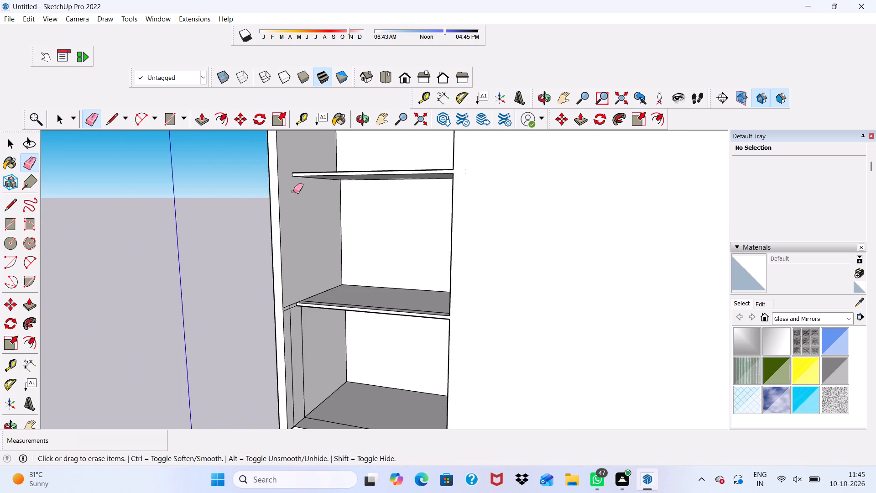
Erase the seam lines on the wall's inner face beside the third opening from the top and at the end of the slab above it.
{"action": "scroll", "coordinate": [293, 191], "scroll_direction": "down", "scroll_amount": 3}
{"action": "middle_click_drag", "start_coordinate": [295, 204], "coordinate": [276, 254]}
{"action": "scroll", "coordinate": [302, 343], "scroll_direction": "up", "scroll_amount": 2}
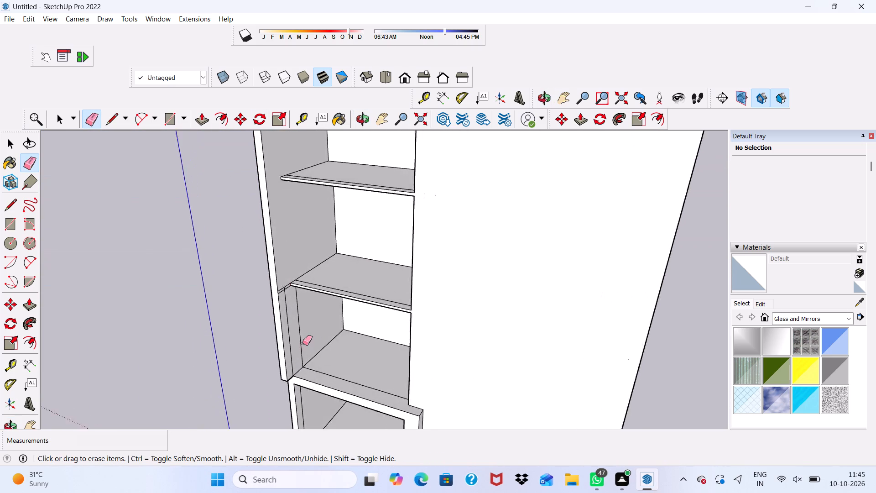
{"action": "scroll", "coordinate": [302, 343], "scroll_direction": "up", "scroll_amount": 10}
{"action": "left_click_drag", "start_coordinate": [274, 284], "coordinate": [314, 253]}
{"action": "left_click_drag", "start_coordinate": [271, 199], "coordinate": [268, 203]}
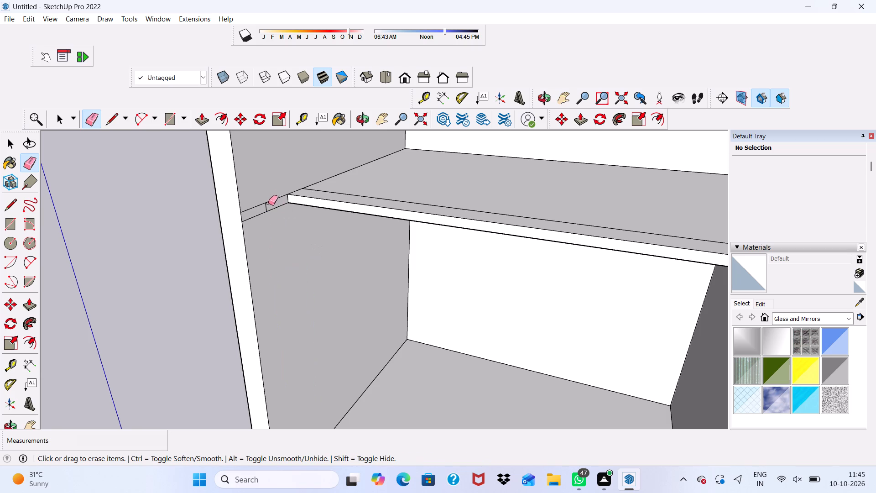
{"action": "left_click_drag", "start_coordinate": [268, 203], "coordinate": [257, 220]}
{"action": "left_click_drag", "start_coordinate": [253, 204], "coordinate": [255, 224]}
{"action": "scroll", "coordinate": [263, 223], "scroll_direction": "down", "scroll_amount": 6}
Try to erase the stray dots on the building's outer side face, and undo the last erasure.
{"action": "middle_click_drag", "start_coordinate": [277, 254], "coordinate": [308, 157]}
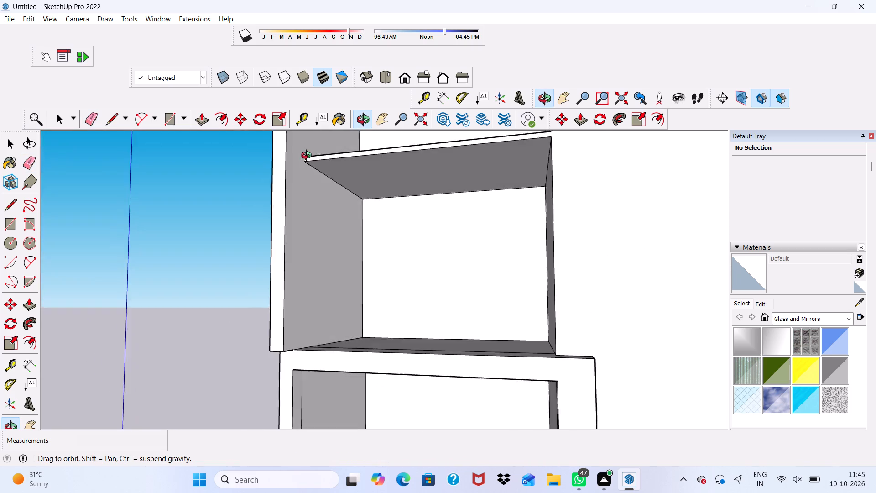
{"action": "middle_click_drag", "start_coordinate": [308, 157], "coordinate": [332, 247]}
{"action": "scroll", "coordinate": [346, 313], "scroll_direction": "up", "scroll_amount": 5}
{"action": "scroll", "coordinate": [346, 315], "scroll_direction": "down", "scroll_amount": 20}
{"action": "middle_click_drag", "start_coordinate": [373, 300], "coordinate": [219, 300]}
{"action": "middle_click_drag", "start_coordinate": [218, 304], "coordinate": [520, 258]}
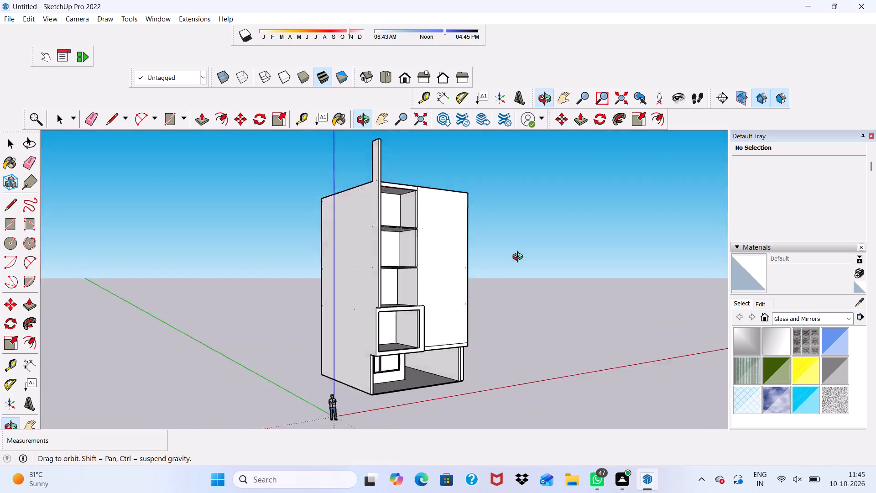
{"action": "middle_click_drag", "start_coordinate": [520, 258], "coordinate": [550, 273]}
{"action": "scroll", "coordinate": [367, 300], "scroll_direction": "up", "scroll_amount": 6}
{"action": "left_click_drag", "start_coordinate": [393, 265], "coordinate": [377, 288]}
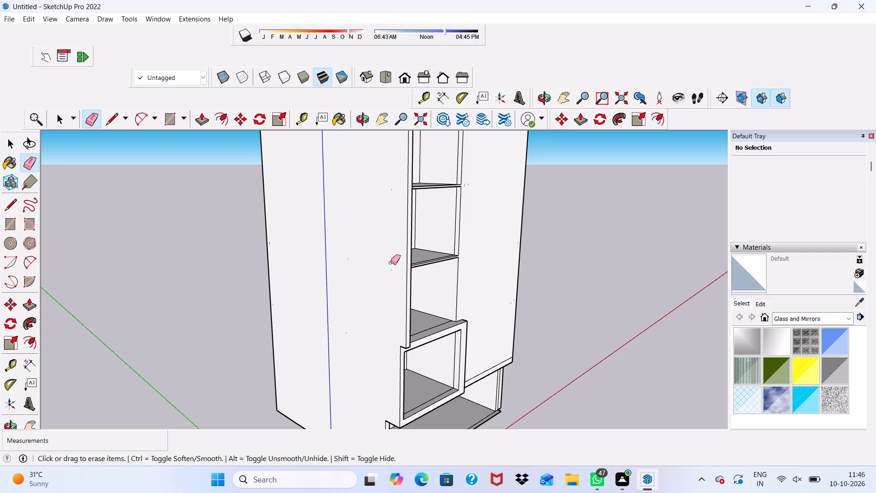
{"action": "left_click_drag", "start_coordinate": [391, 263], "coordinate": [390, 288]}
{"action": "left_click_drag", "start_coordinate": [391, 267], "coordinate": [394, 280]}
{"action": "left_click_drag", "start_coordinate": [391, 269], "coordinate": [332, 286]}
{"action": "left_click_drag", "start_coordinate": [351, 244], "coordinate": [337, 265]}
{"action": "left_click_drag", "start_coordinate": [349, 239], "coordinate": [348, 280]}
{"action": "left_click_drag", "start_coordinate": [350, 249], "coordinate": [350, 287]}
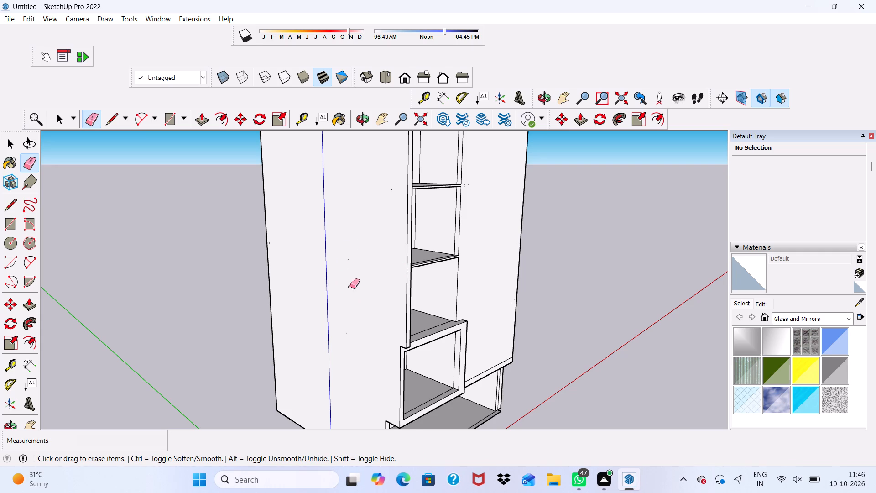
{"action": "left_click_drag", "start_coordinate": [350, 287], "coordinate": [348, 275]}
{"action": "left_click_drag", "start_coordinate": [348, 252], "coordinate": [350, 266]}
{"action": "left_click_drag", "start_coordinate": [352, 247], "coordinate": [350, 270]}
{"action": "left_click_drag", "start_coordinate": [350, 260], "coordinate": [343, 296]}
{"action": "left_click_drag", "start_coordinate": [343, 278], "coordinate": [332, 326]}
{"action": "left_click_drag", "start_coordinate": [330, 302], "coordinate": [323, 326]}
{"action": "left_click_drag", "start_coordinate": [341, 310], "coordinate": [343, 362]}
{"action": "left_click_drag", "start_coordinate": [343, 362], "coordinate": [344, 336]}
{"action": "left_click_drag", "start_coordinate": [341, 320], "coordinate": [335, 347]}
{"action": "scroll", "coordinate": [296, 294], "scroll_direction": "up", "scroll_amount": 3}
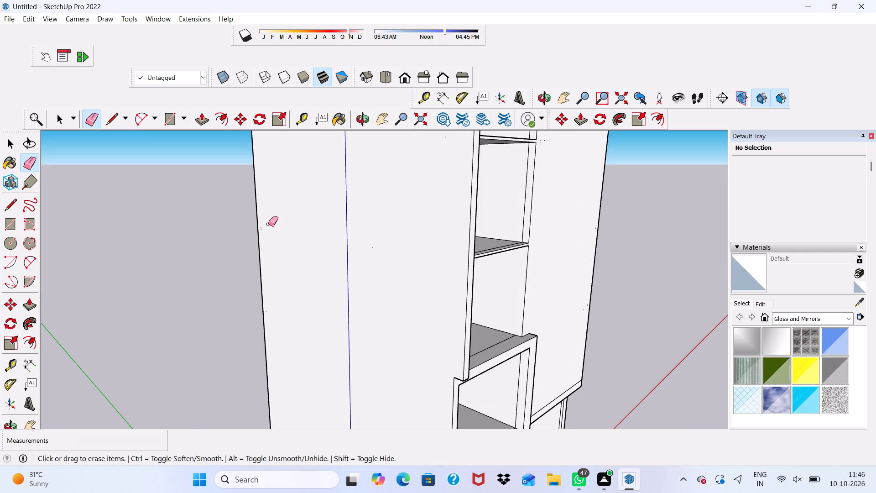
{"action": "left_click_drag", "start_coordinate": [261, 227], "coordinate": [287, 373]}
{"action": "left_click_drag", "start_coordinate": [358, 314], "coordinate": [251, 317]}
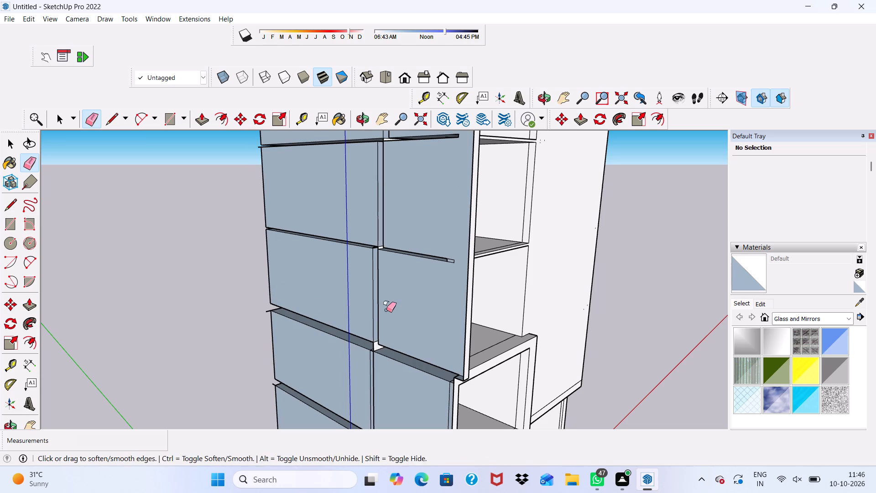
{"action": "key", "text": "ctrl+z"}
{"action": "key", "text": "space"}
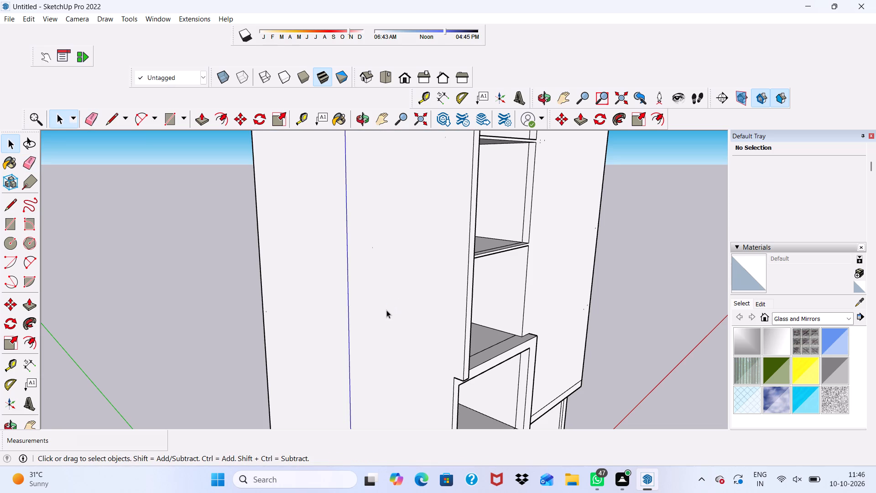
Draw a 2' 9" by about 9 5/16" rectangle across the top of the raised wall's inner face.
{"action": "scroll", "coordinate": [469, 353], "scroll_direction": "down", "scroll_amount": 9}
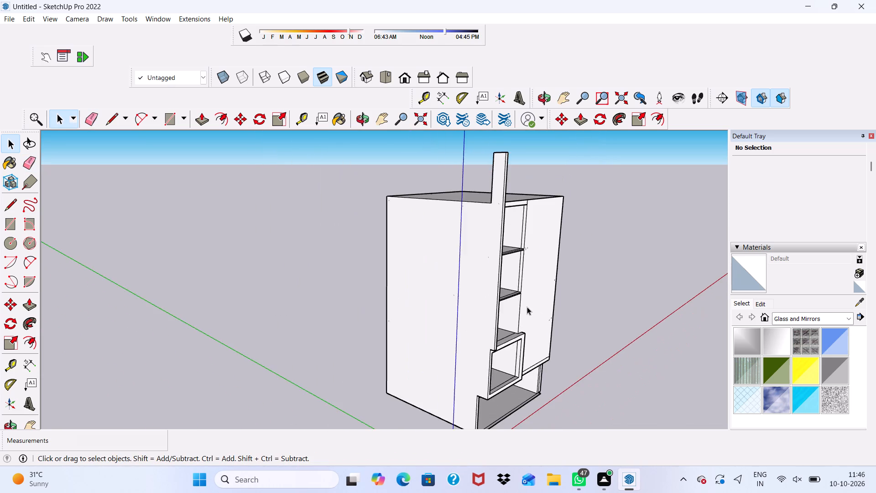
{"action": "middle_click_drag", "start_coordinate": [525, 306], "coordinate": [378, 270]}
{"action": "scroll", "coordinate": [387, 263], "scroll_direction": "up", "scroll_amount": 1}
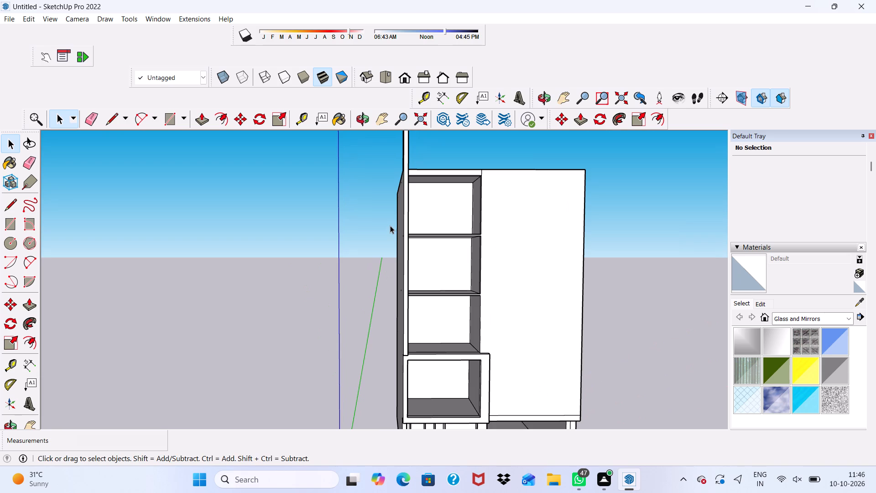
{"action": "scroll", "coordinate": [399, 235], "scroll_direction": "down", "scroll_amount": 1}
{"action": "middle_click_drag", "start_coordinate": [400, 235], "coordinate": [258, 307]}
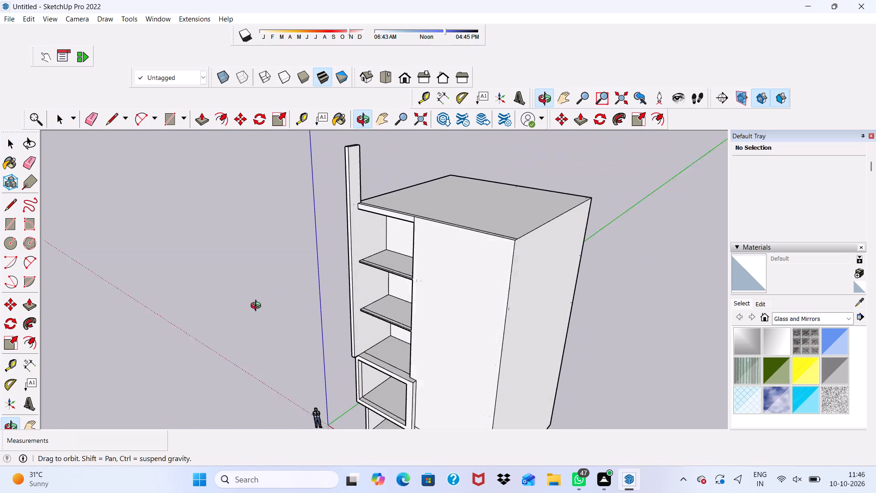
{"action": "middle_click_drag", "start_coordinate": [258, 307], "coordinate": [251, 307]}
{"action": "scroll", "coordinate": [376, 110], "scroll_direction": "up", "scroll_amount": 9}
{"action": "scroll", "coordinate": [337, 160], "scroll_direction": "up", "scroll_amount": 4}
{"action": "scroll", "coordinate": [328, 160], "scroll_direction": "down", "scroll_amount": 1}
{"action": "middle_click_drag", "start_coordinate": [328, 160], "coordinate": [328, 232]}
{"action": "scroll", "coordinate": [328, 232], "scroll_direction": "up", "scroll_amount": 9}
{"action": "scroll", "coordinate": [344, 262], "scroll_direction": "down", "scroll_amount": 1}
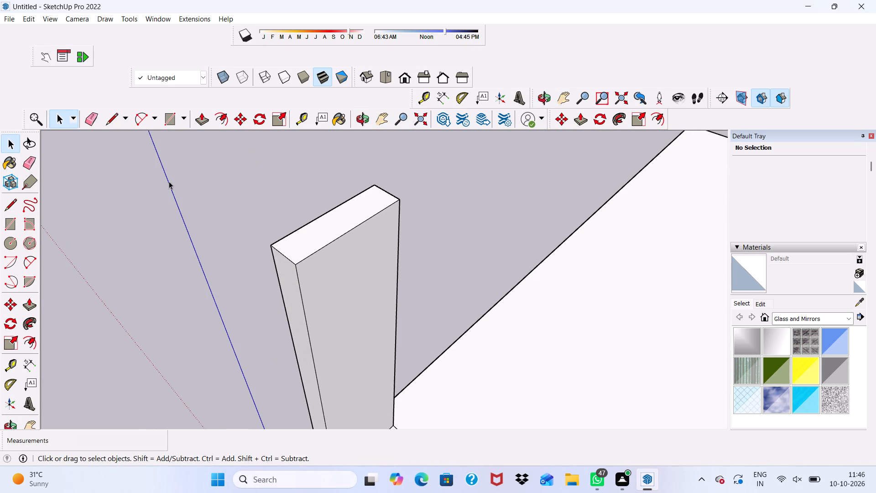
{"action": "left_click_drag", "start_coordinate": [172, 124], "coordinate": [178, 131]}
{"action": "scroll", "coordinate": [285, 294], "scroll_direction": "up", "scroll_amount": 4}
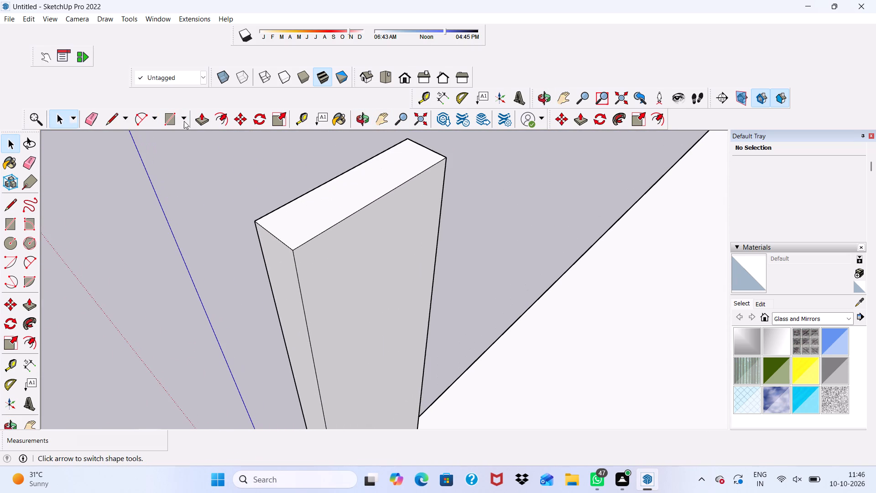
{"action": "left_click", "coordinate": [172, 121]}
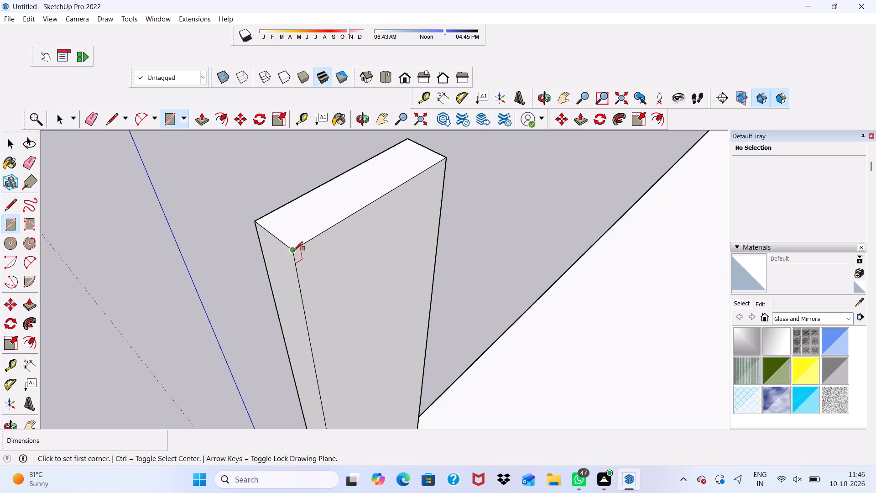
{"action": "left_click", "coordinate": [294, 251]}
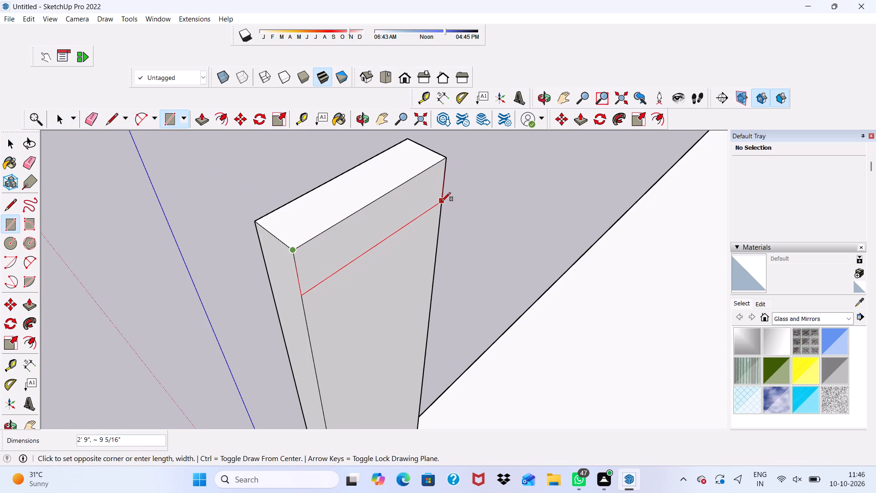
{"action": "left_click", "coordinate": [442, 201]}
Push/Pull the rectangle on the raised wall's inner face out about 12' 7", level with the end of the roof-edge slab below.
{"action": "left_click", "coordinate": [200, 115]}
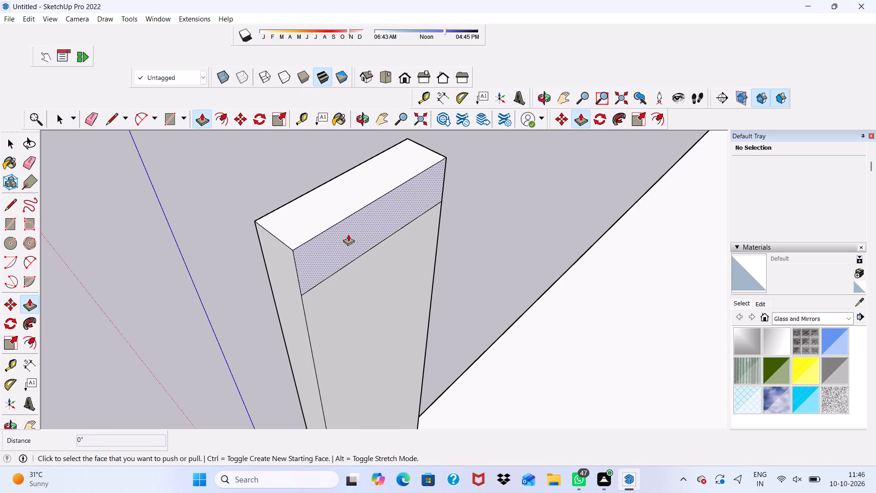
{"action": "left_click", "coordinate": [348, 234]}
{"action": "scroll", "coordinate": [348, 234], "scroll_direction": "down", "scroll_amount": 5}
{"action": "scroll", "coordinate": [396, 243], "scroll_direction": "down", "scroll_amount": 3}
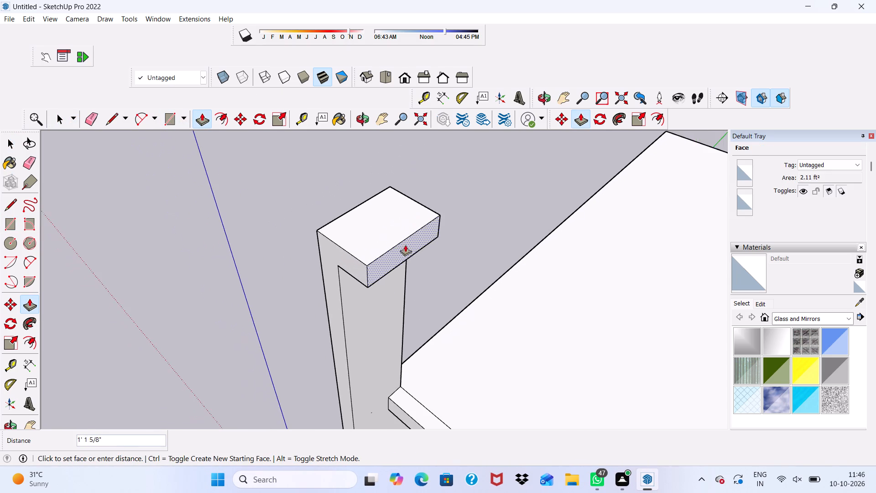
{"action": "scroll", "coordinate": [454, 262], "scroll_direction": "down", "scroll_amount": 8}
{"action": "middle_click_drag", "start_coordinate": [521, 325], "coordinate": [653, 206]}
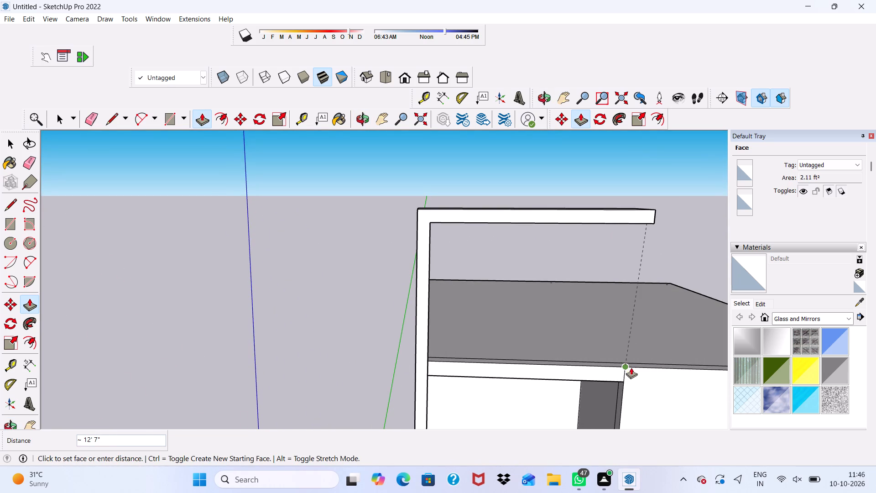
{"action": "left_click", "coordinate": [629, 368]}
{"action": "middle_click_drag", "start_coordinate": [615, 344], "coordinate": [579, 306]}
{"action": "scroll", "coordinate": [615, 344], "scroll_direction": "down", "scroll_amount": 1}
{"action": "key", "text": "space"}
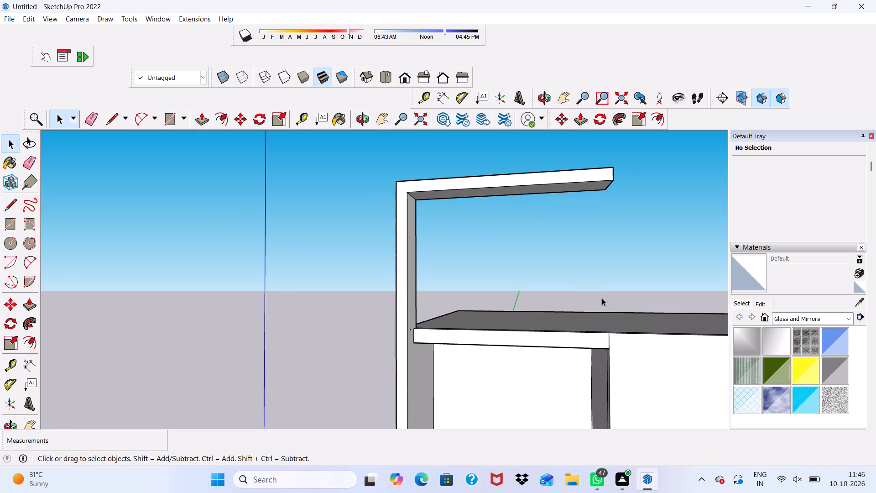
Draw a 9" by about 11 13/16" rectangle on the roof-edge strip at the slab's end, below the overhead band.
{"action": "scroll", "coordinate": [602, 304], "scroll_direction": "down", "scroll_amount": 1}
{"action": "middle_click_drag", "start_coordinate": [602, 305], "coordinate": [614, 353]}
{"action": "scroll", "coordinate": [605, 368], "scroll_direction": "up", "scroll_amount": 5}
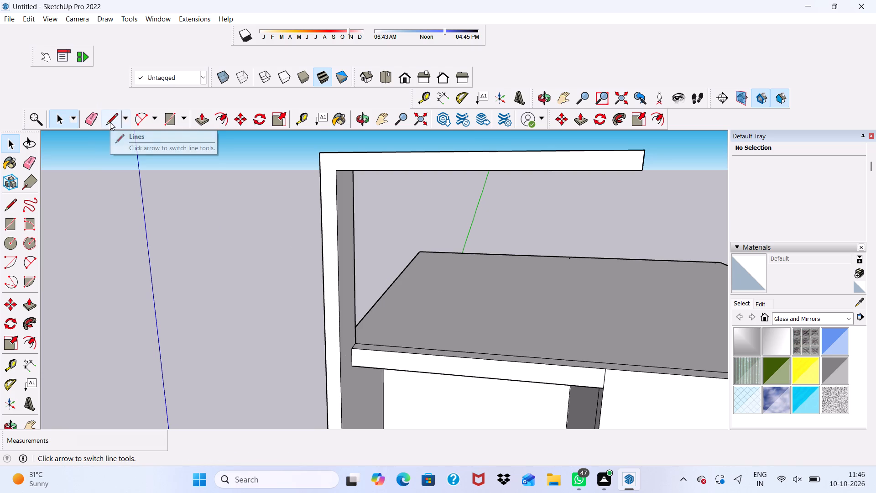
{"action": "left_click", "coordinate": [173, 112]}
{"action": "scroll", "coordinate": [611, 365], "scroll_direction": "up", "scroll_amount": 8}
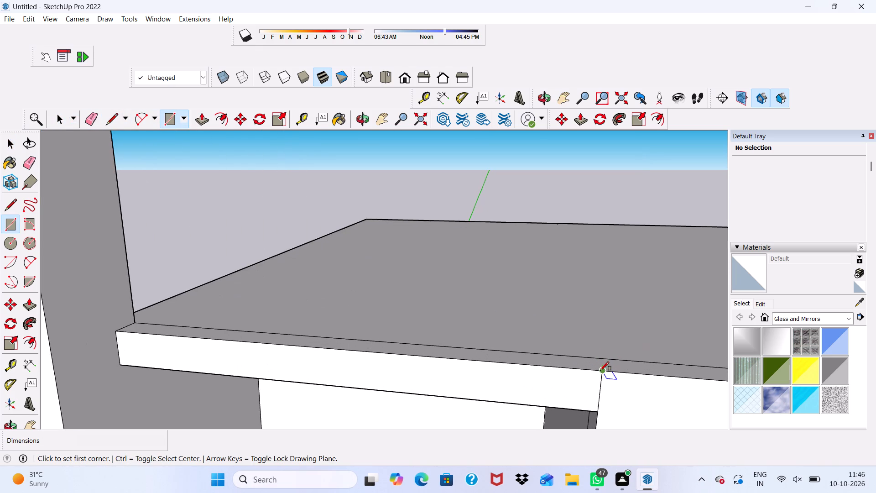
{"action": "left_click", "coordinate": [600, 372]}
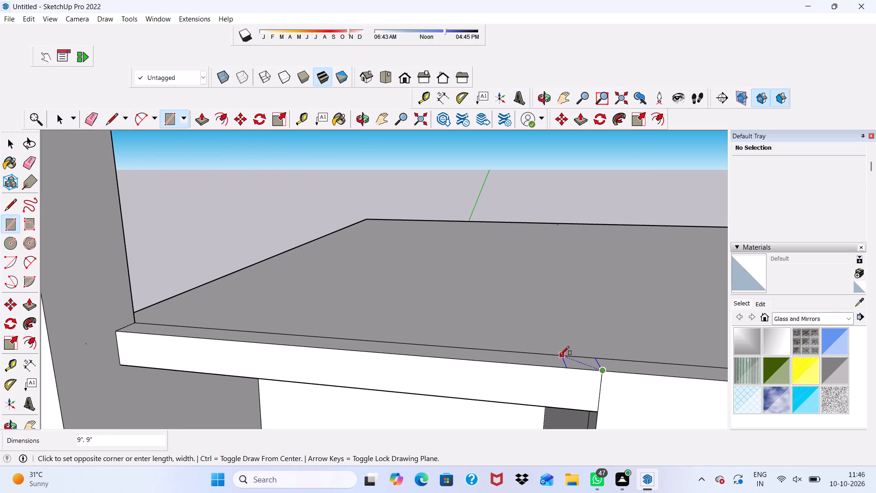
{"action": "left_click", "coordinate": [552, 355]}
{"action": "key", "text": "space"}
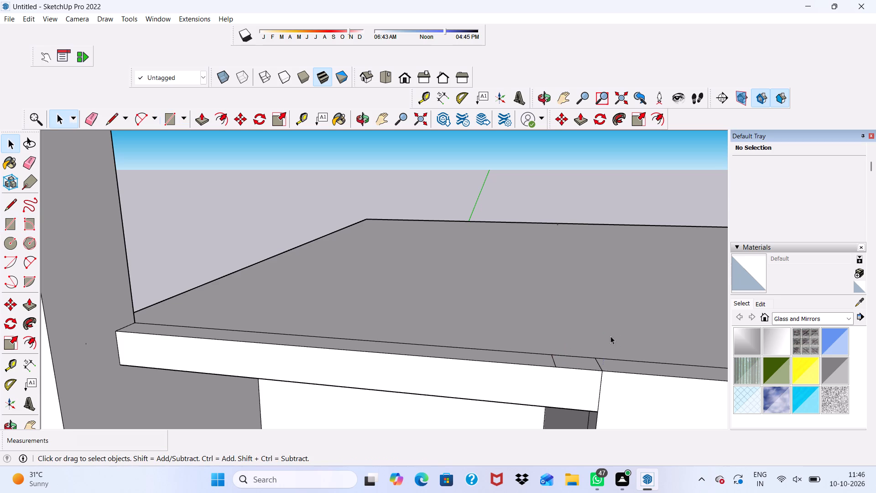
Push/Pull the small rectangle at the slab's end up 10' into a post meeting the overhead band.
{"action": "left_click", "coordinate": [568, 367]}
{"action": "scroll", "coordinate": [568, 356], "scroll_direction": "up", "scroll_amount": 4}
{"action": "left_click", "coordinate": [571, 361]}
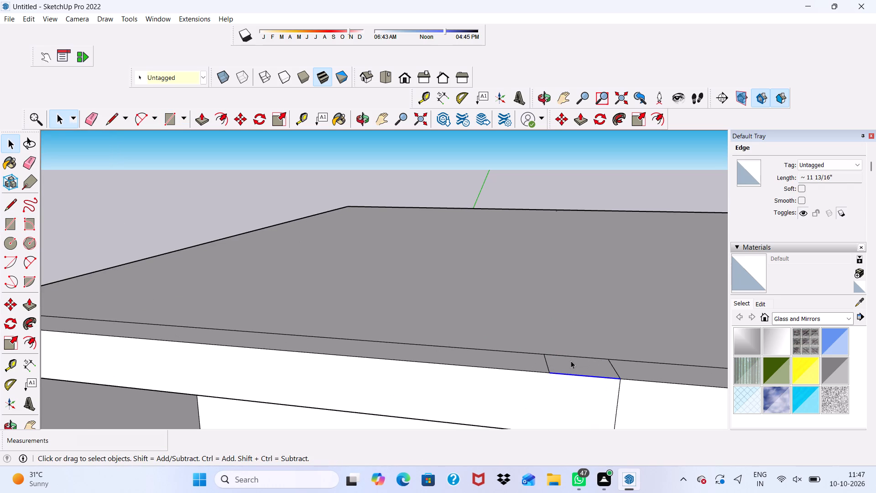
{"action": "scroll", "coordinate": [571, 361], "scroll_direction": "down", "scroll_amount": 5}
{"action": "left_click", "coordinate": [205, 121]}
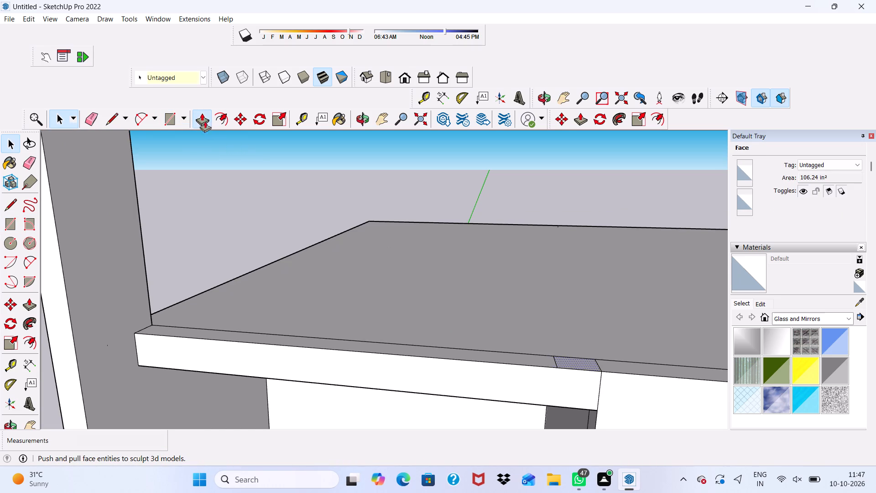
{"action": "scroll", "coordinate": [584, 312], "scroll_direction": "down", "scroll_amount": 4}
{"action": "scroll", "coordinate": [611, 381], "scroll_direction": "up", "scroll_amount": 7}
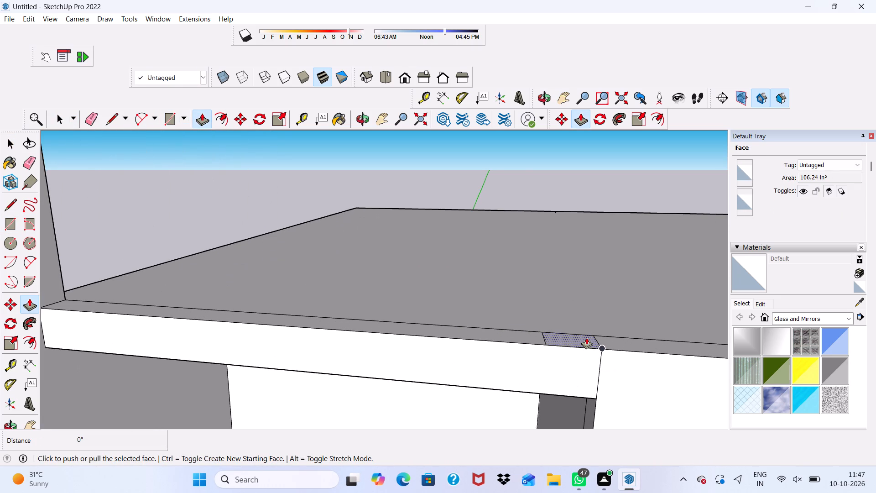
{"action": "left_click", "coordinate": [586, 337]}
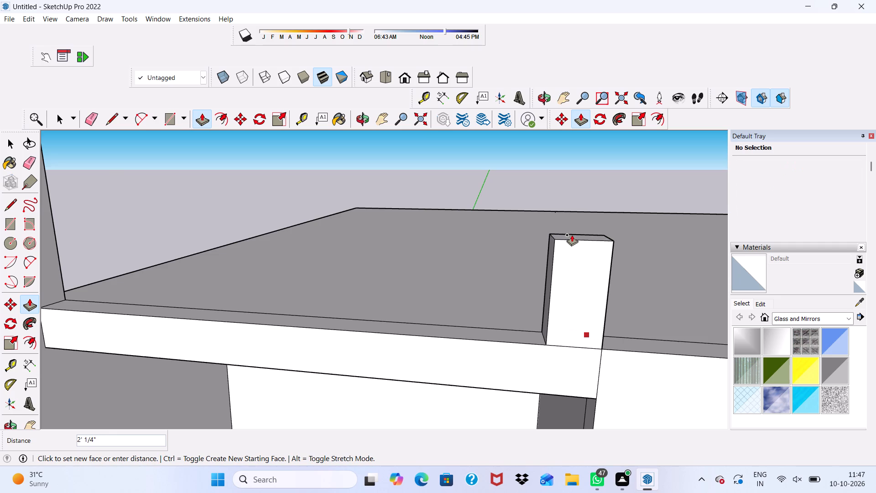
{"action": "scroll", "coordinate": [572, 235], "scroll_direction": "down", "scroll_amount": 8}
{"action": "scroll", "coordinate": [566, 196], "scroll_direction": "down", "scroll_amount": 11}
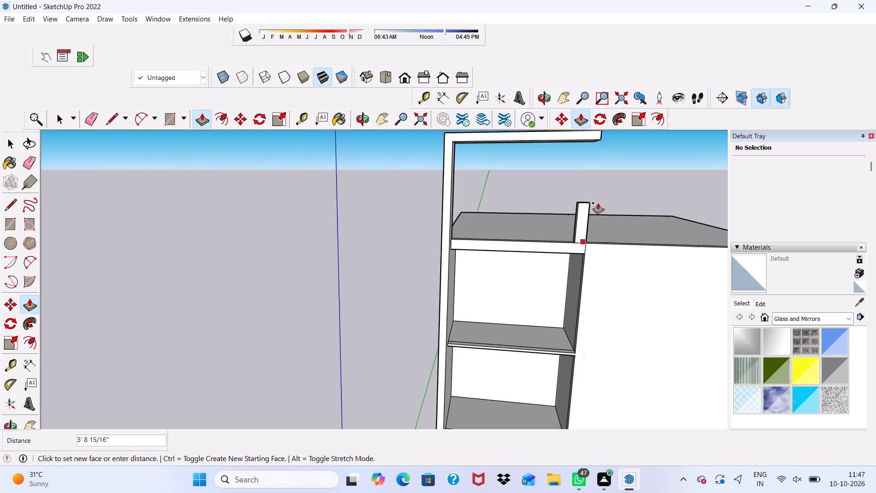
{"action": "scroll", "coordinate": [598, 203], "scroll_direction": "down", "scroll_amount": 1}
{"action": "scroll", "coordinate": [589, 157], "scroll_direction": "up", "scroll_amount": 6}
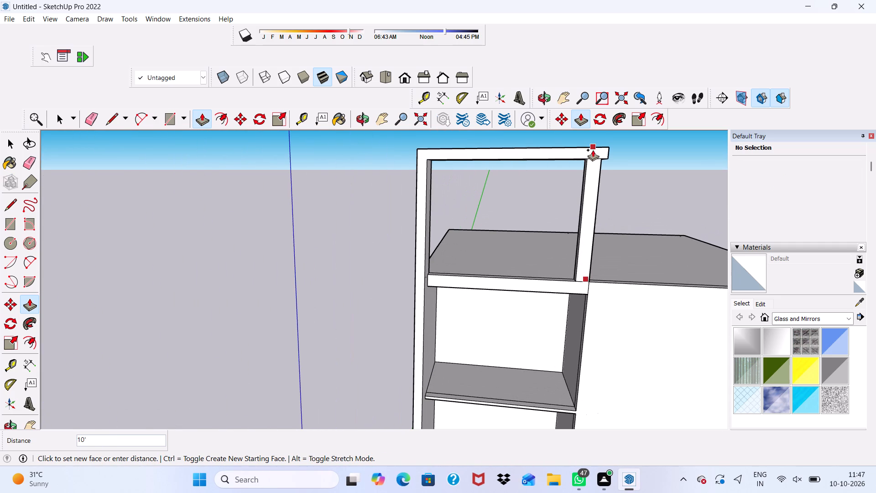
{"action": "left_click", "coordinate": [593, 150]}
Pull the new post's front face forward 2', flush with the front of the overhead band.
{"action": "middle_click_drag", "start_coordinate": [622, 213], "coordinate": [391, 228]}
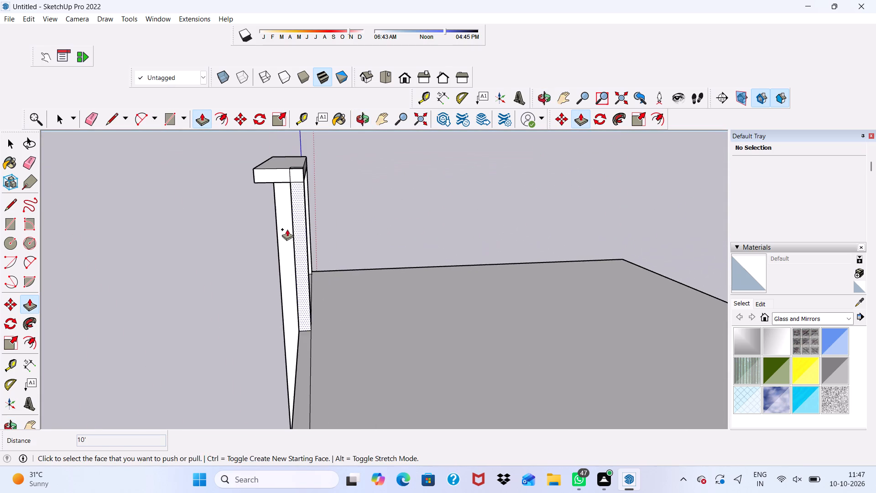
{"action": "middle_click_drag", "start_coordinate": [286, 228], "coordinate": [479, 205]}
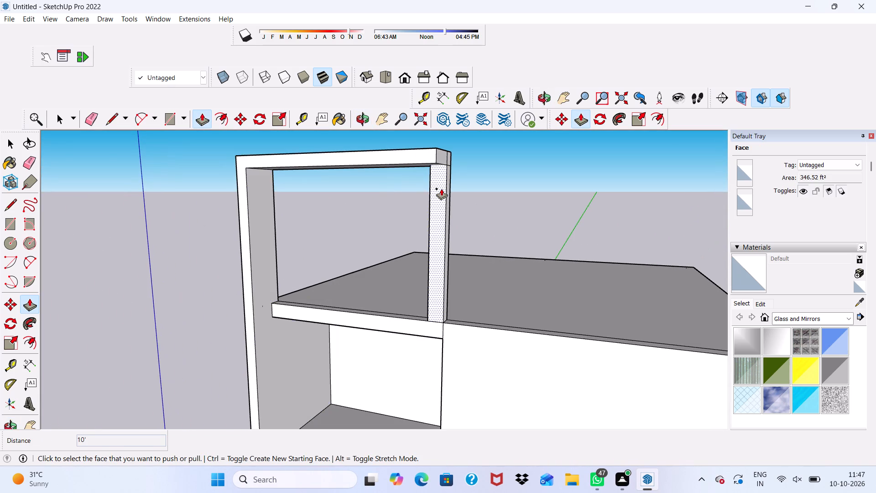
{"action": "left_click", "coordinate": [443, 189]}
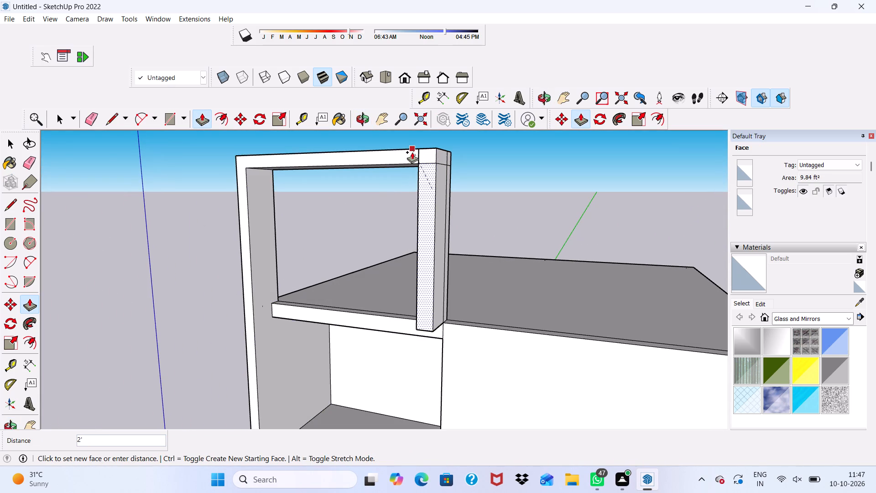
{"action": "left_click", "coordinate": [412, 152]}
Pull the underside of the post's projecting part down 31' 6" to the top of the projecting room frame.
{"action": "scroll", "coordinate": [427, 178], "scroll_direction": "down", "scroll_amount": 4}
{"action": "middle_click_drag", "start_coordinate": [431, 191], "coordinate": [577, 142]}
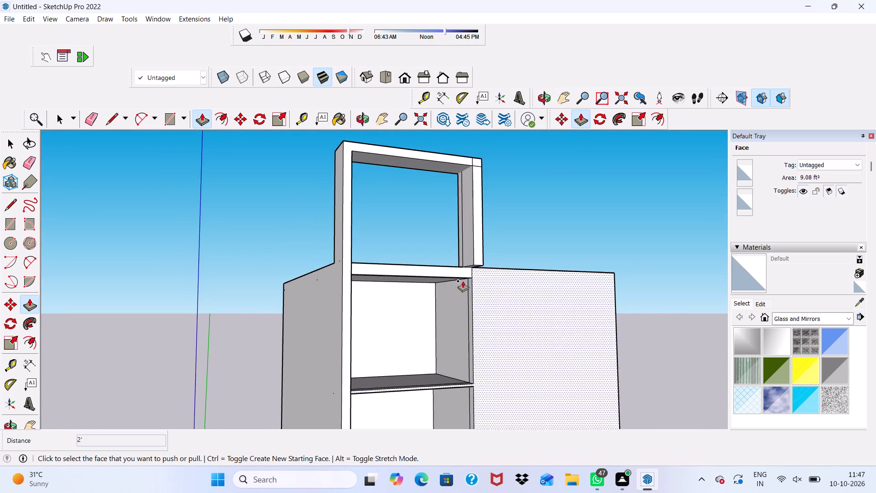
{"action": "scroll", "coordinate": [499, 269], "scroll_direction": "up", "scroll_amount": 4}
{"action": "scroll", "coordinate": [441, 281], "scroll_direction": "up", "scroll_amount": 9}
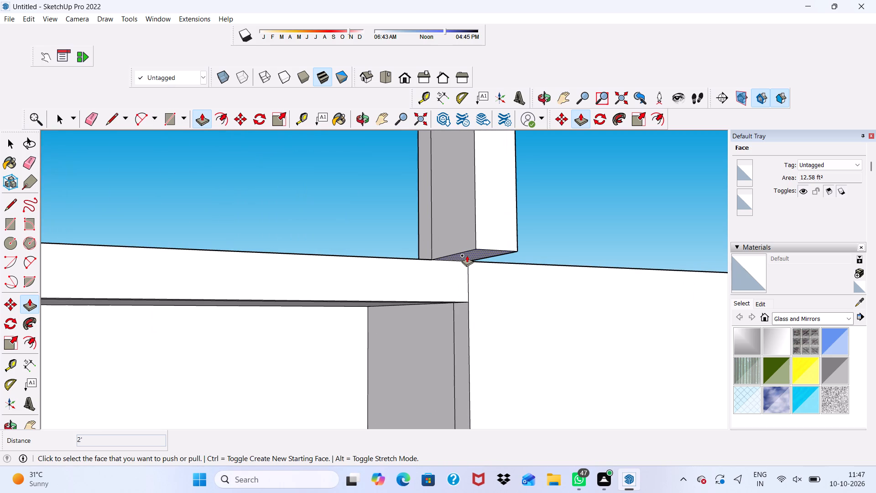
{"action": "left_click", "coordinate": [467, 255]}
{"action": "scroll", "coordinate": [487, 290], "scroll_direction": "down", "scroll_amount": 8}
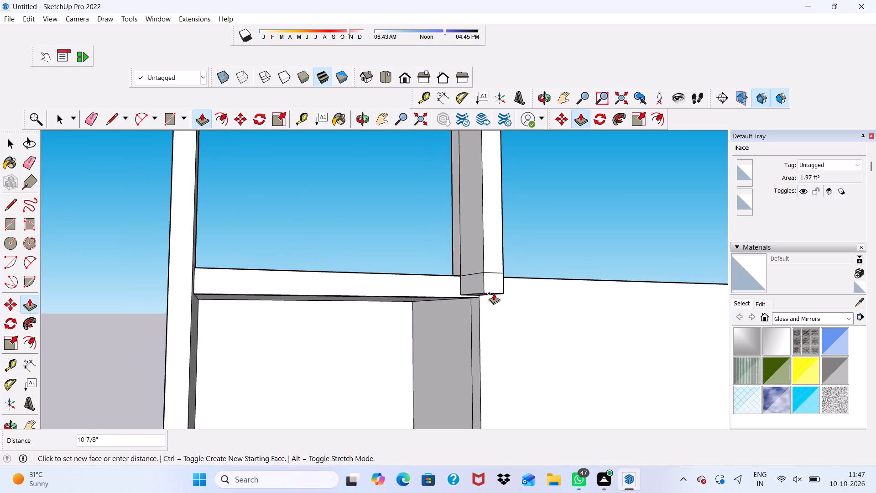
{"action": "scroll", "coordinate": [494, 291], "scroll_direction": "down", "scroll_amount": 7}
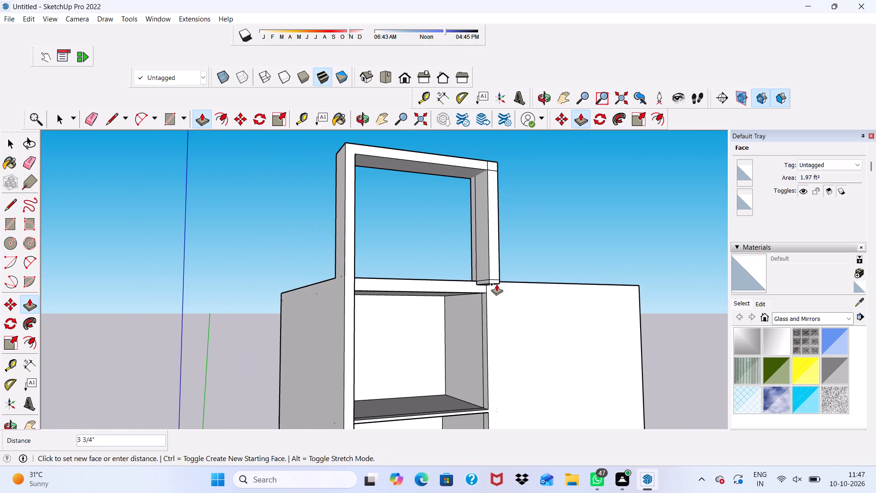
{"action": "scroll", "coordinate": [497, 284], "scroll_direction": "down", "scroll_amount": 18}
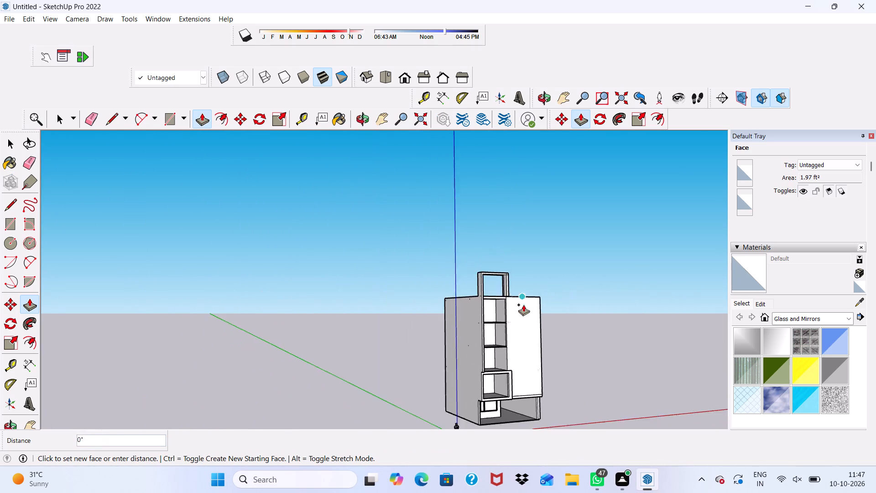
{"action": "scroll", "coordinate": [523, 304], "scroll_direction": "down", "scroll_amount": 2}
{"action": "middle_click_drag", "start_coordinate": [525, 320], "coordinate": [406, 312]}
{"action": "scroll", "coordinate": [500, 345], "scroll_direction": "up", "scroll_amount": 6}
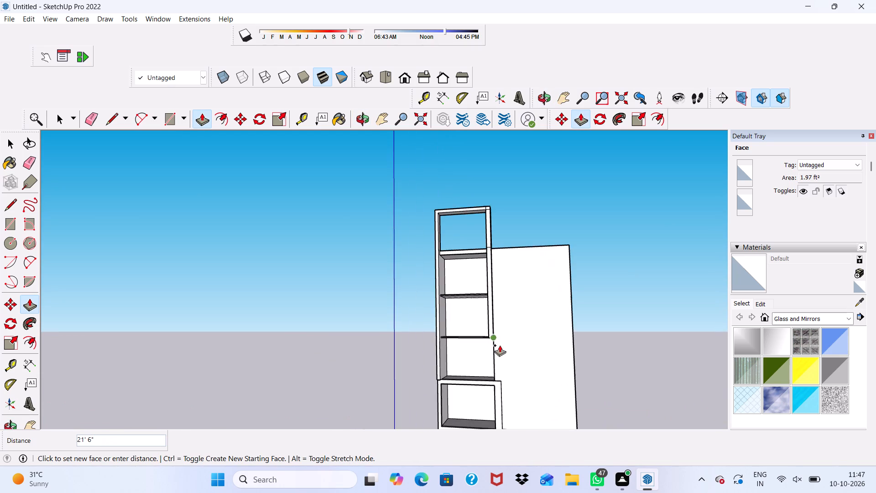
{"action": "scroll", "coordinate": [491, 379], "scroll_direction": "up", "scroll_amount": 16}
{"action": "scroll", "coordinate": [494, 385], "scroll_direction": "down", "scroll_amount": 1}
{"action": "middle_click_drag", "start_coordinate": [495, 386], "coordinate": [470, 376]}
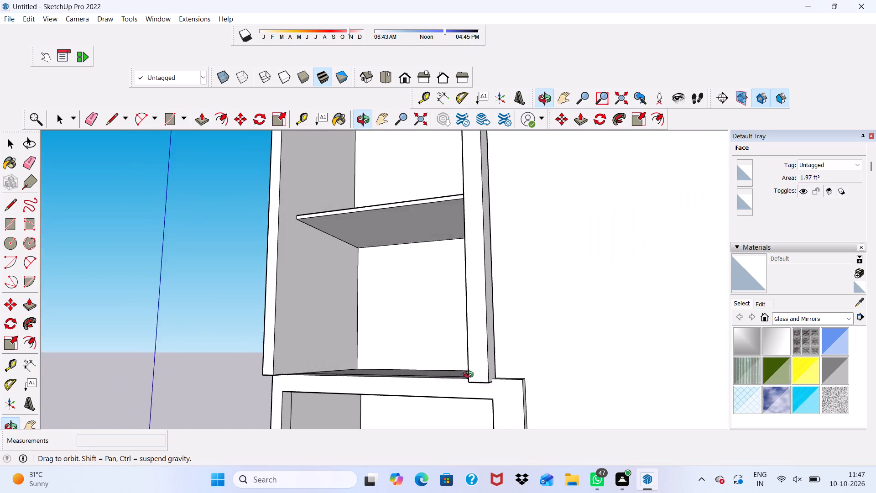
{"action": "middle_click_drag", "start_coordinate": [470, 376], "coordinate": [415, 369]}
{"action": "scroll", "coordinate": [461, 377], "scroll_direction": "up", "scroll_amount": 4}
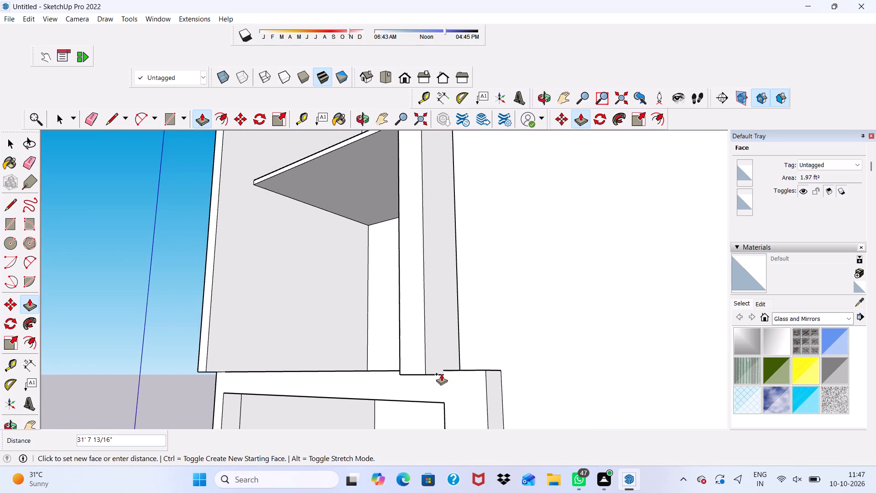
{"action": "left_click", "coordinate": [447, 372]}
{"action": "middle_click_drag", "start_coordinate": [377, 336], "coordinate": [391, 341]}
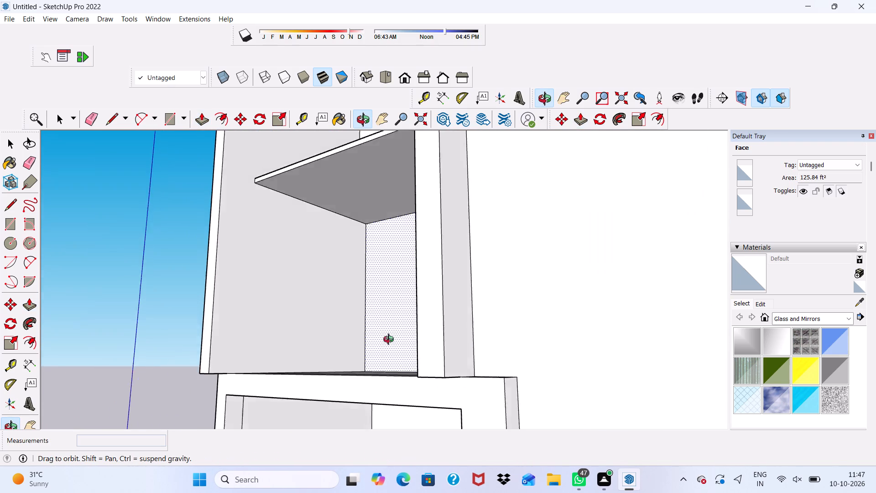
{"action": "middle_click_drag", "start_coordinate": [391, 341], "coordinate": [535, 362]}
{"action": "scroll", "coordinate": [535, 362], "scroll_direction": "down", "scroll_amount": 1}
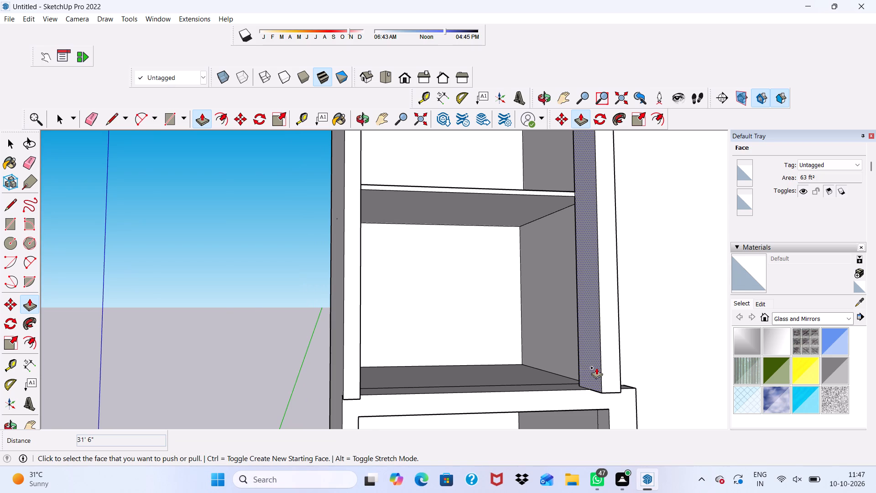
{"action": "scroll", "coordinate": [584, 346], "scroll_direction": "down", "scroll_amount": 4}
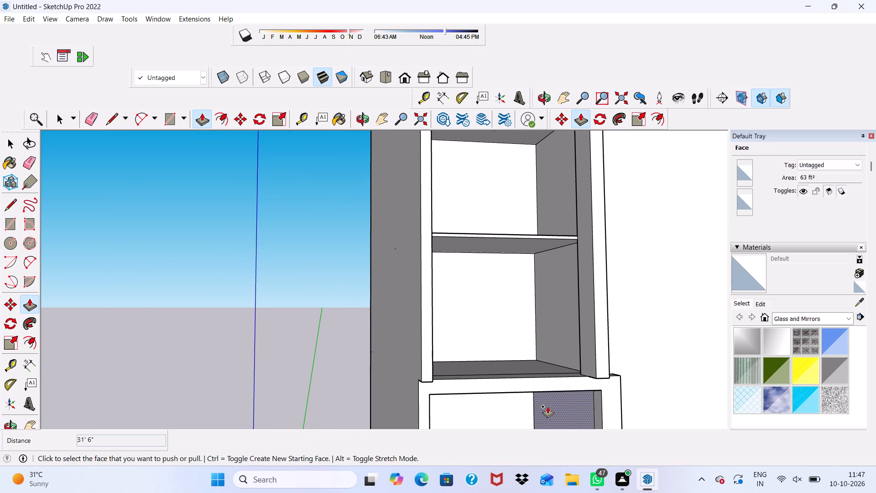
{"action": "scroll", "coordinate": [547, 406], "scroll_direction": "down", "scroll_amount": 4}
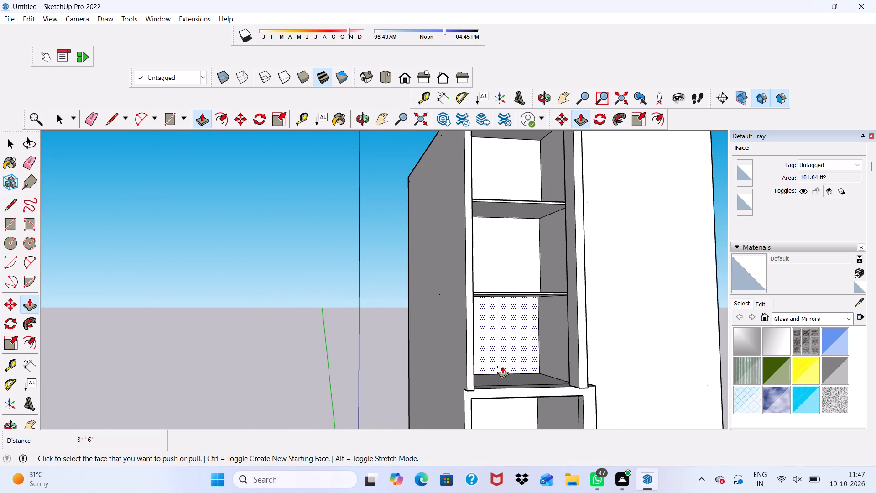
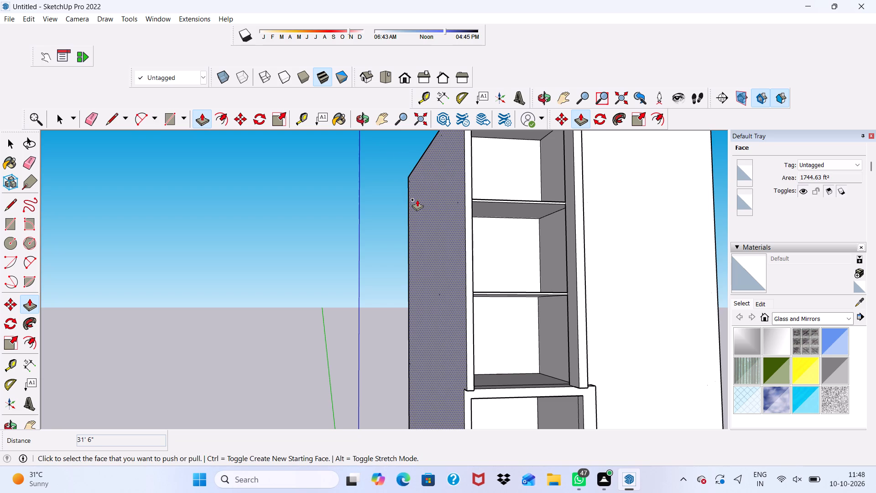
Erase the leftover seam edges on the front and outer side of the shelf frame's post at the top-shelf level.
{"action": "scroll", "coordinate": [417, 203], "scroll_direction": "down", "scroll_amount": 3}
{"action": "scroll", "coordinate": [483, 185], "scroll_direction": "down", "scroll_amount": 1}
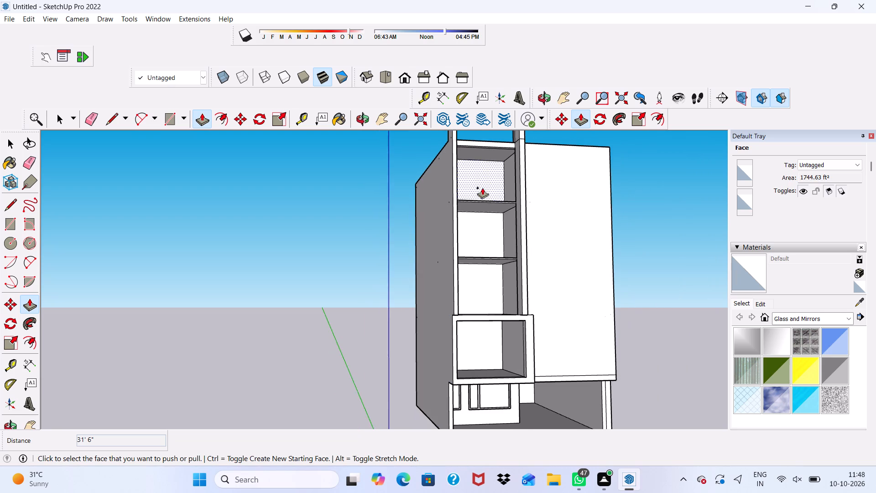
{"action": "scroll", "coordinate": [480, 191], "scroll_direction": "down", "scroll_amount": 4}
{"action": "scroll", "coordinate": [515, 152], "scroll_direction": "up", "scroll_amount": 12}
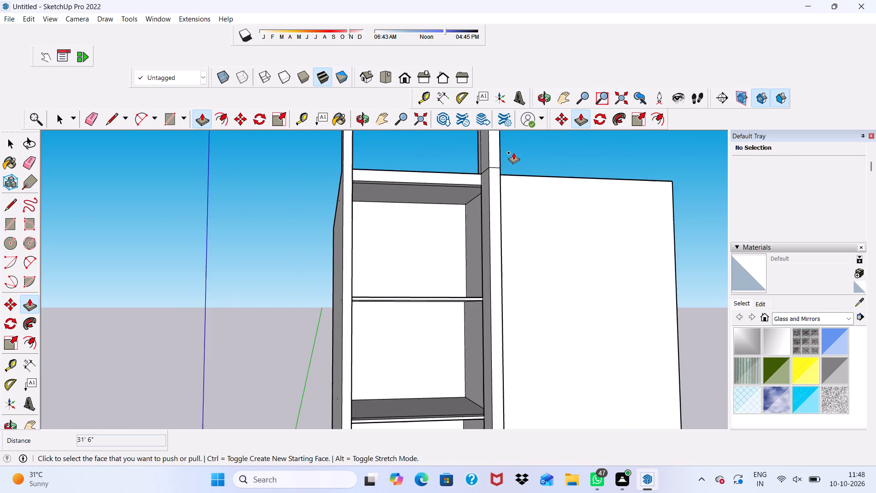
{"action": "middle_click_drag", "start_coordinate": [511, 154], "coordinate": [282, 221]}
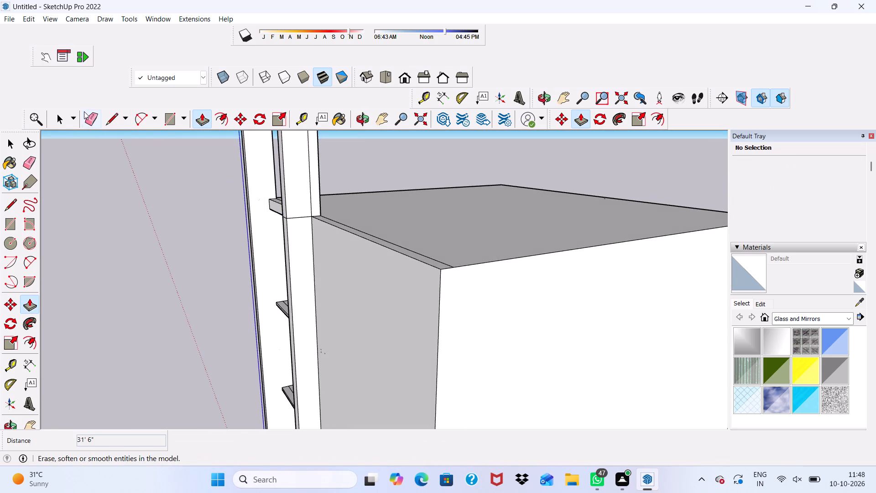
{"action": "left_click", "coordinate": [85, 118]}
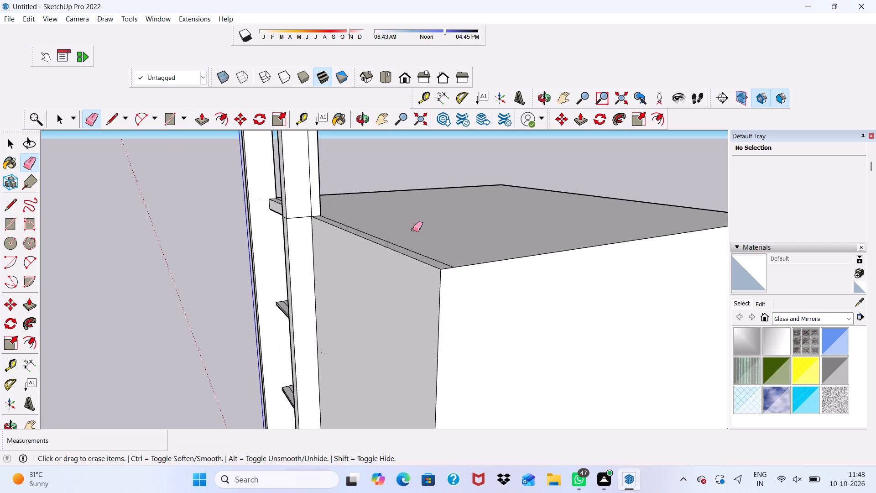
{"action": "scroll", "coordinate": [303, 201], "scroll_direction": "up", "scroll_amount": 6}
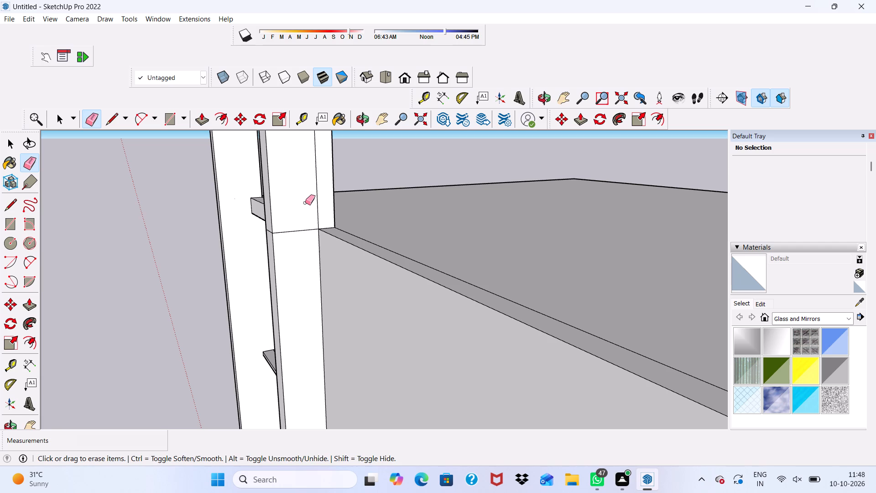
{"action": "scroll", "coordinate": [322, 176], "scroll_direction": "up", "scroll_amount": 4}
{"action": "left_click_drag", "start_coordinate": [313, 180], "coordinate": [315, 191]}
{"action": "left_click_drag", "start_coordinate": [293, 243], "coordinate": [295, 267]}
{"action": "scroll", "coordinate": [285, 264], "scroll_direction": "down", "scroll_amount": 2}
{"action": "middle_click_drag", "start_coordinate": [282, 265], "coordinate": [366, 252]}
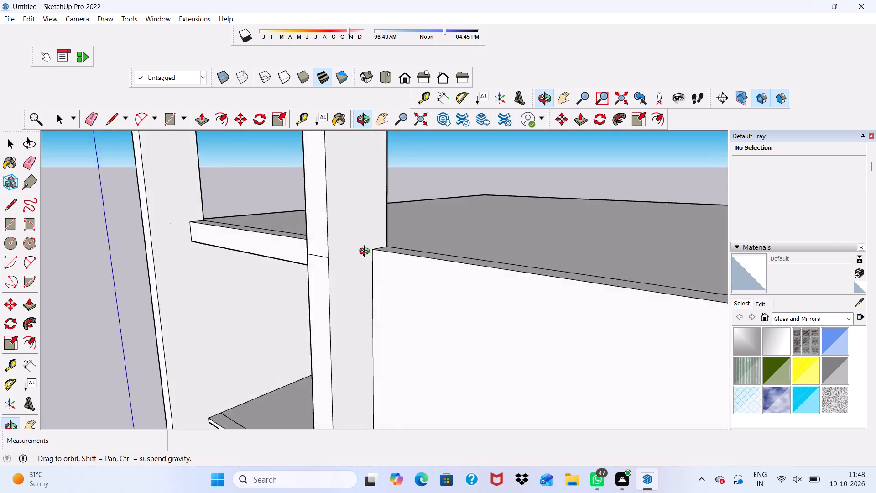
{"action": "middle_click_drag", "start_coordinate": [366, 252], "coordinate": [405, 254]}
{"action": "scroll", "coordinate": [384, 254], "scroll_direction": "up", "scroll_amount": 4}
{"action": "left_click_drag", "start_coordinate": [388, 246], "coordinate": [386, 263]}
Erase the horizontal seam and the vertical line on the inner side of the same post above the top shelf.
{"action": "scroll", "coordinate": [386, 263], "scroll_direction": "down", "scroll_amount": 3}
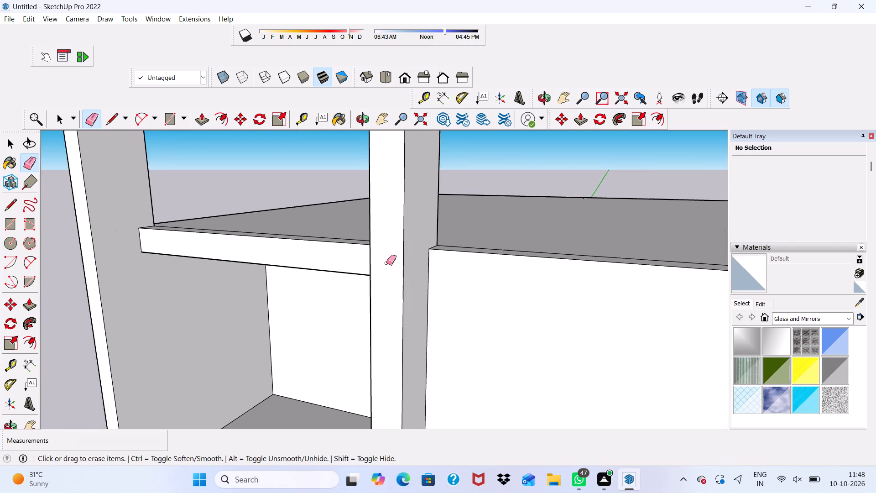
{"action": "middle_click_drag", "start_coordinate": [386, 263], "coordinate": [522, 248]}
{"action": "scroll", "coordinate": [425, 245], "scroll_direction": "up", "scroll_amount": 5}
{"action": "left_click_drag", "start_coordinate": [474, 218], "coordinate": [467, 243]}
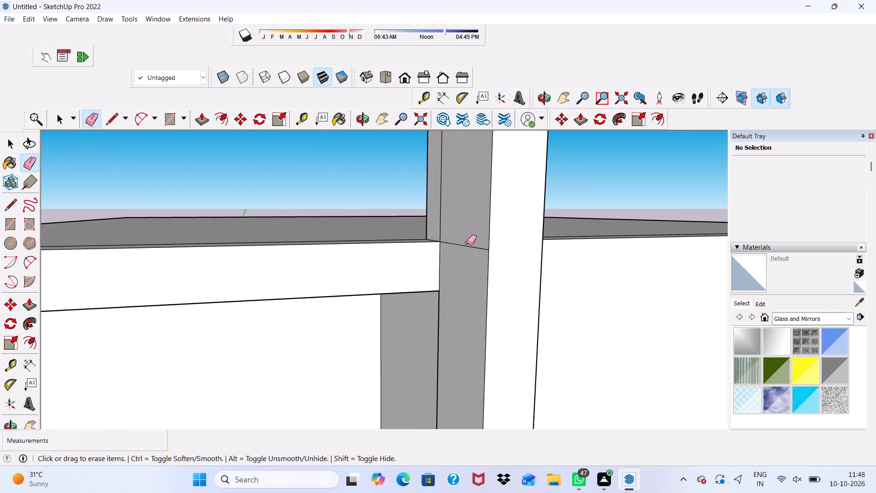
{"action": "left_click_drag", "start_coordinate": [467, 243], "coordinate": [454, 268]}
{"action": "left_click_drag", "start_coordinate": [431, 185], "coordinate": [450, 187]}
Push/Pull the recessed face in the notch at the frame's top outer corner by about 10 5/8" to fill the gap.
{"action": "scroll", "coordinate": [446, 190], "scroll_direction": "down", "scroll_amount": 17}
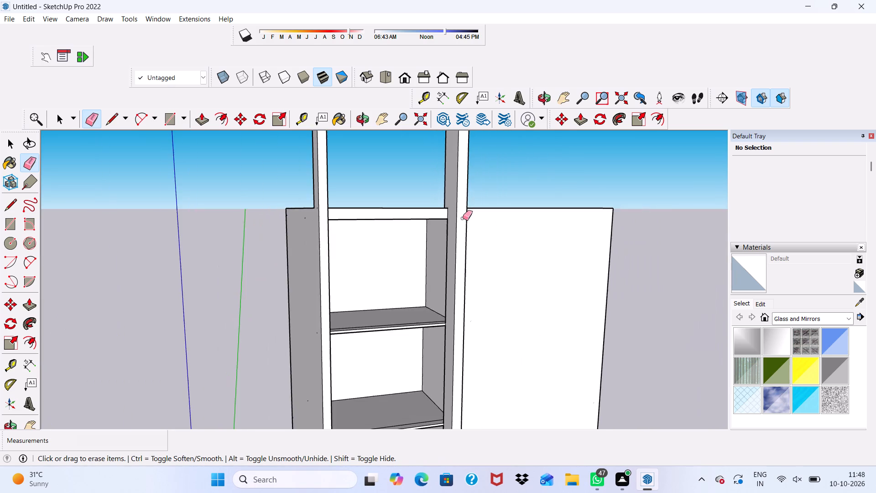
{"action": "middle_click_drag", "start_coordinate": [463, 218], "coordinate": [317, 357]}
{"action": "scroll", "coordinate": [331, 237], "scroll_direction": "up", "scroll_amount": 5}
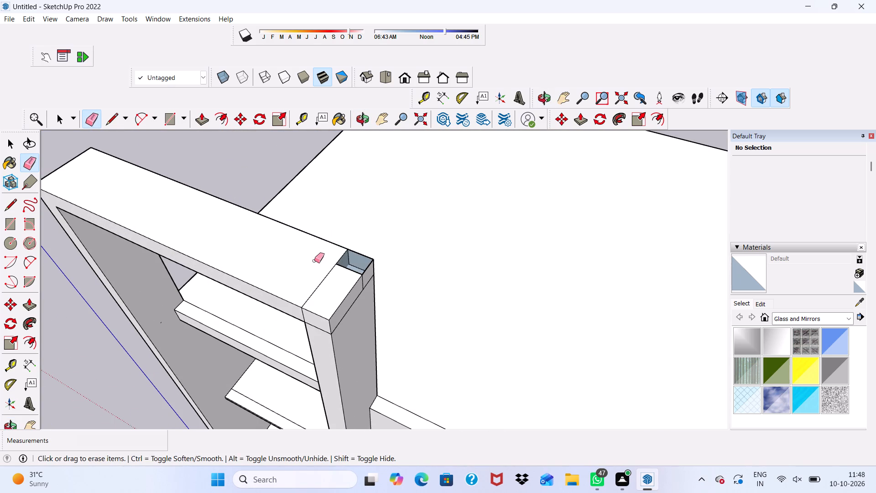
{"action": "key", "text": "space"}
{"action": "scroll", "coordinate": [356, 262], "scroll_direction": "up", "scroll_amount": 5}
{"action": "left_click", "coordinate": [356, 262]}
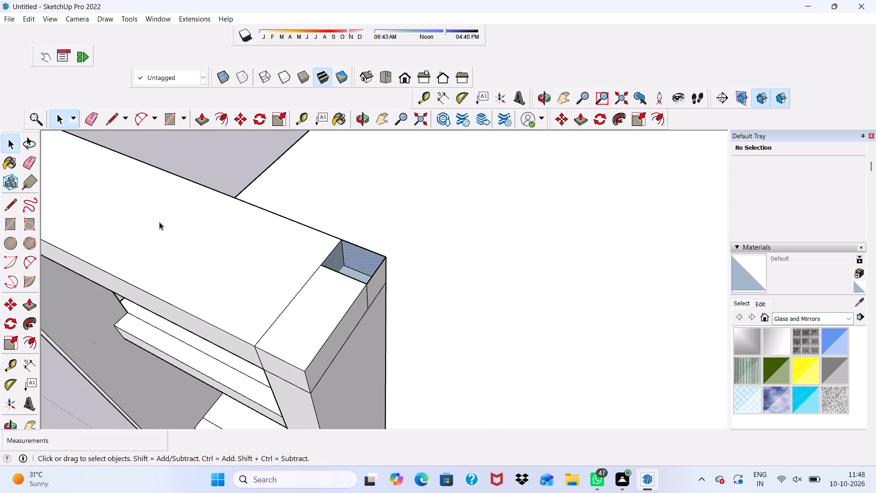
{"action": "left_click", "coordinate": [204, 121]}
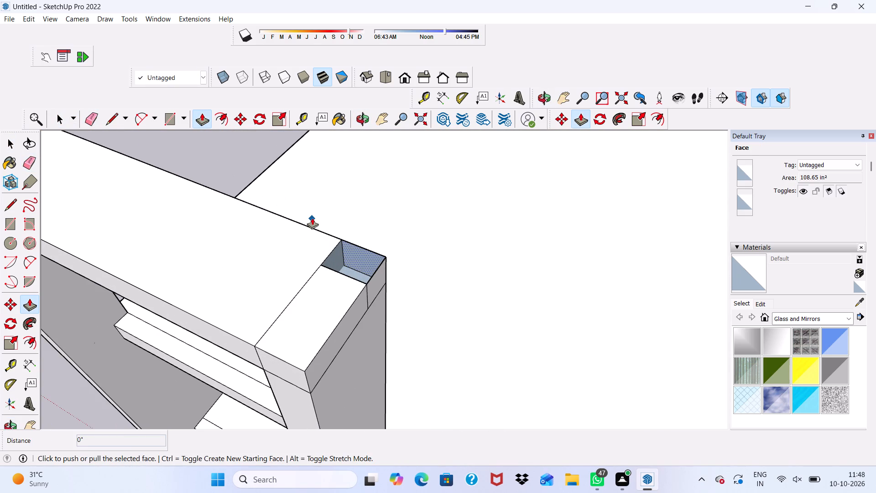
{"action": "left_click", "coordinate": [361, 257]}
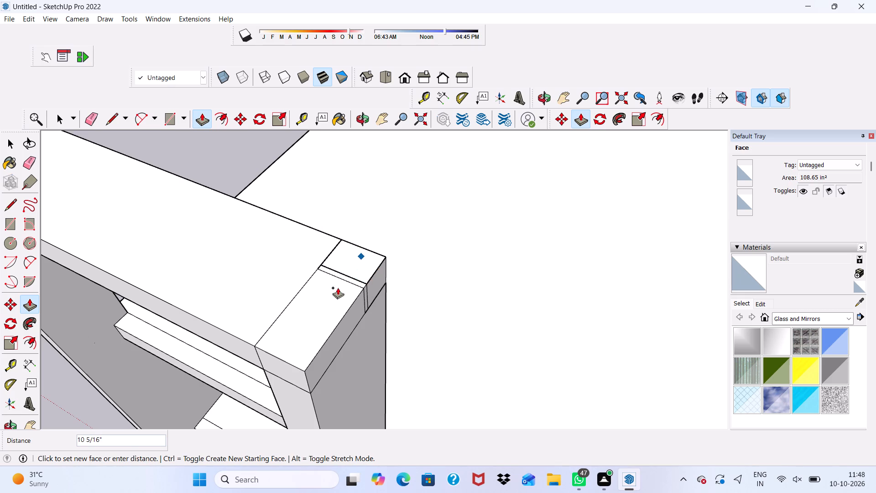
{"action": "left_click", "coordinate": [338, 288]}
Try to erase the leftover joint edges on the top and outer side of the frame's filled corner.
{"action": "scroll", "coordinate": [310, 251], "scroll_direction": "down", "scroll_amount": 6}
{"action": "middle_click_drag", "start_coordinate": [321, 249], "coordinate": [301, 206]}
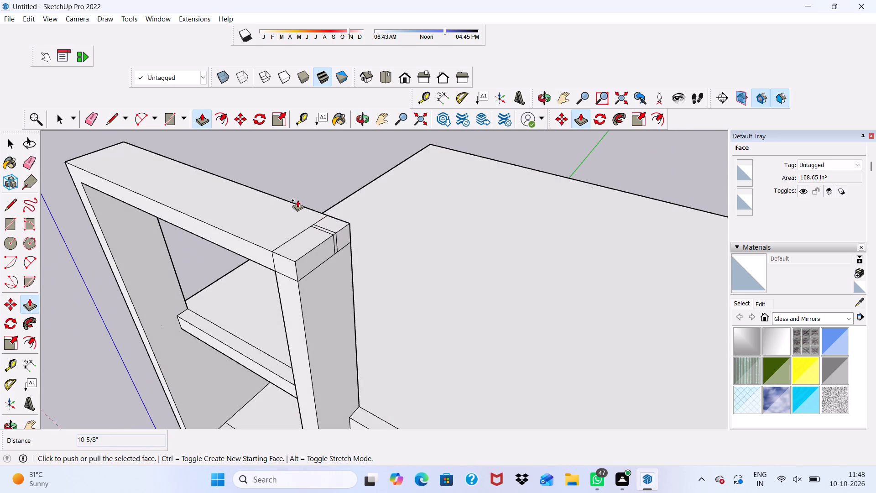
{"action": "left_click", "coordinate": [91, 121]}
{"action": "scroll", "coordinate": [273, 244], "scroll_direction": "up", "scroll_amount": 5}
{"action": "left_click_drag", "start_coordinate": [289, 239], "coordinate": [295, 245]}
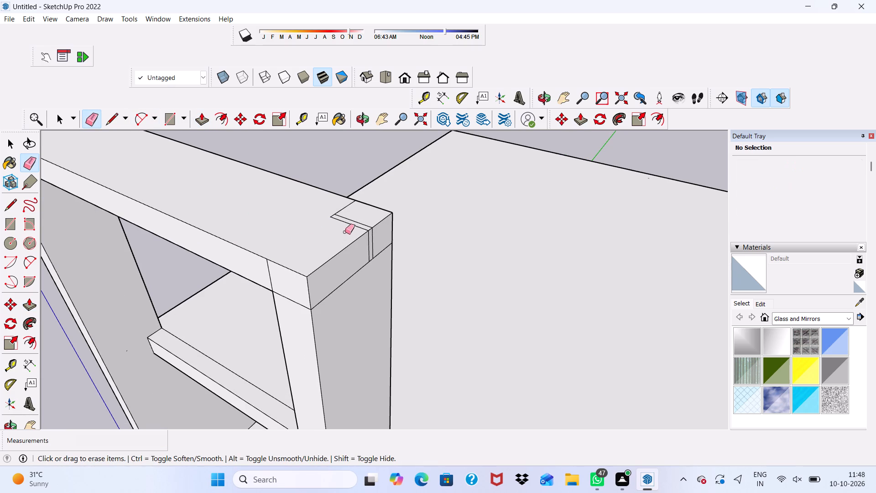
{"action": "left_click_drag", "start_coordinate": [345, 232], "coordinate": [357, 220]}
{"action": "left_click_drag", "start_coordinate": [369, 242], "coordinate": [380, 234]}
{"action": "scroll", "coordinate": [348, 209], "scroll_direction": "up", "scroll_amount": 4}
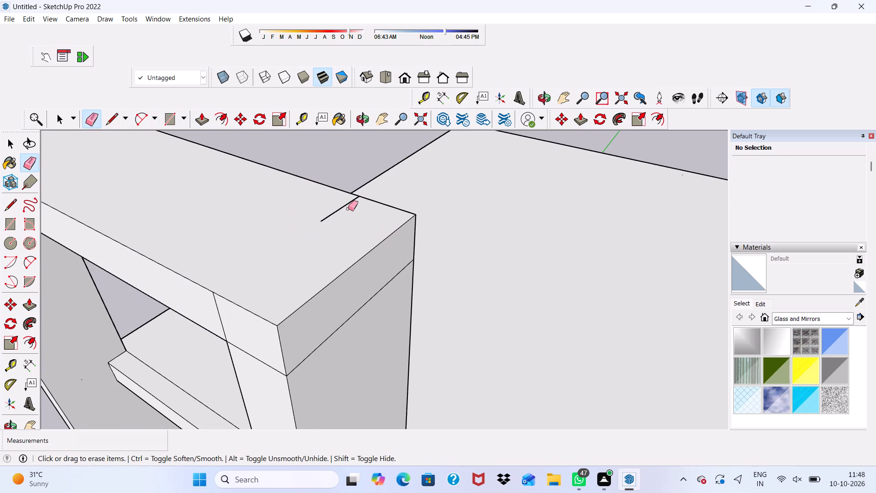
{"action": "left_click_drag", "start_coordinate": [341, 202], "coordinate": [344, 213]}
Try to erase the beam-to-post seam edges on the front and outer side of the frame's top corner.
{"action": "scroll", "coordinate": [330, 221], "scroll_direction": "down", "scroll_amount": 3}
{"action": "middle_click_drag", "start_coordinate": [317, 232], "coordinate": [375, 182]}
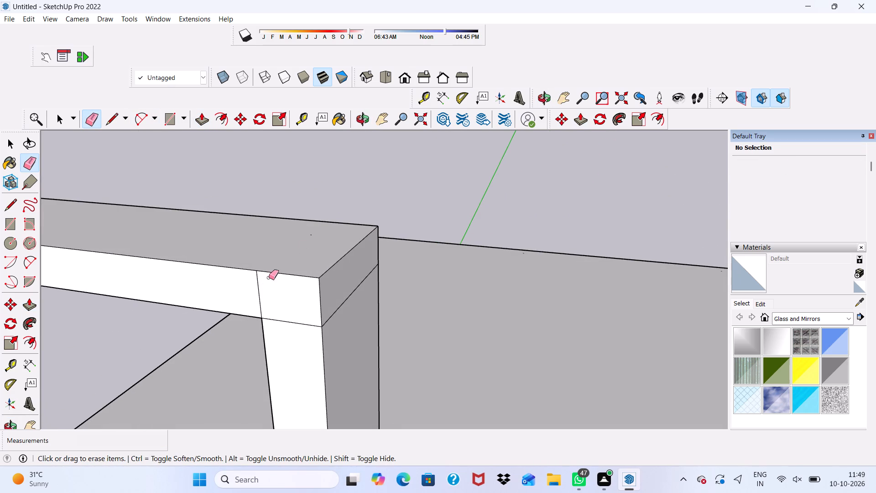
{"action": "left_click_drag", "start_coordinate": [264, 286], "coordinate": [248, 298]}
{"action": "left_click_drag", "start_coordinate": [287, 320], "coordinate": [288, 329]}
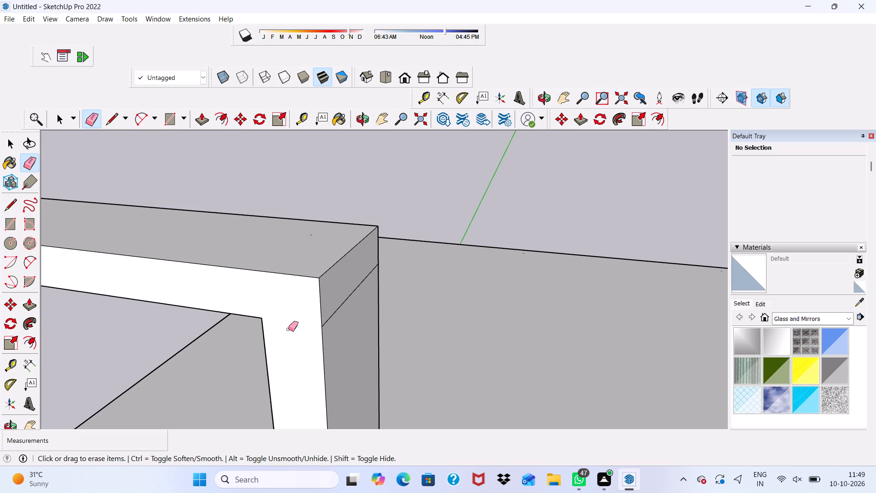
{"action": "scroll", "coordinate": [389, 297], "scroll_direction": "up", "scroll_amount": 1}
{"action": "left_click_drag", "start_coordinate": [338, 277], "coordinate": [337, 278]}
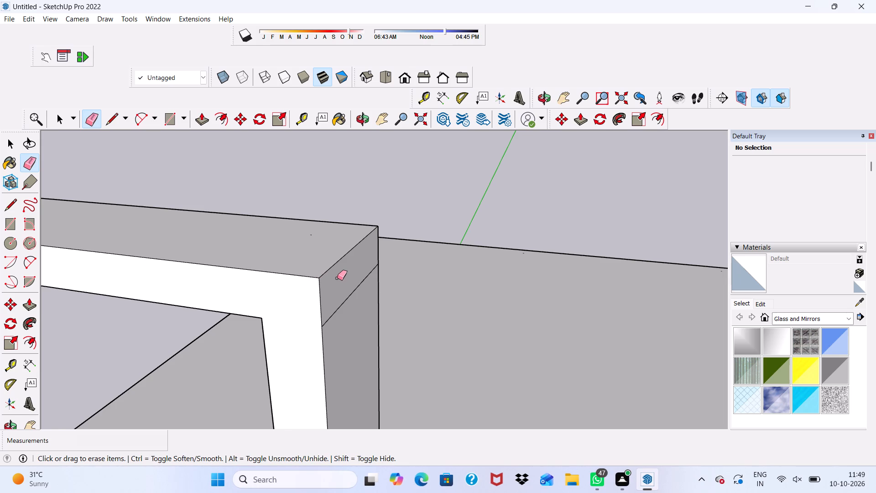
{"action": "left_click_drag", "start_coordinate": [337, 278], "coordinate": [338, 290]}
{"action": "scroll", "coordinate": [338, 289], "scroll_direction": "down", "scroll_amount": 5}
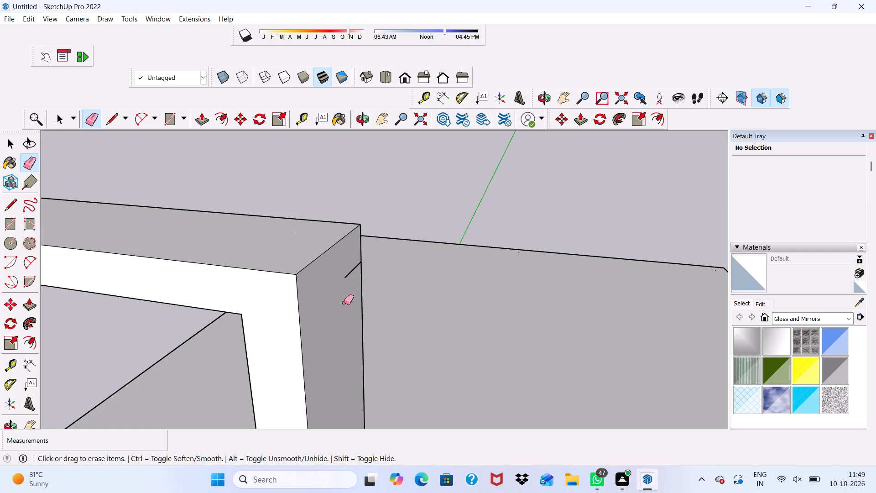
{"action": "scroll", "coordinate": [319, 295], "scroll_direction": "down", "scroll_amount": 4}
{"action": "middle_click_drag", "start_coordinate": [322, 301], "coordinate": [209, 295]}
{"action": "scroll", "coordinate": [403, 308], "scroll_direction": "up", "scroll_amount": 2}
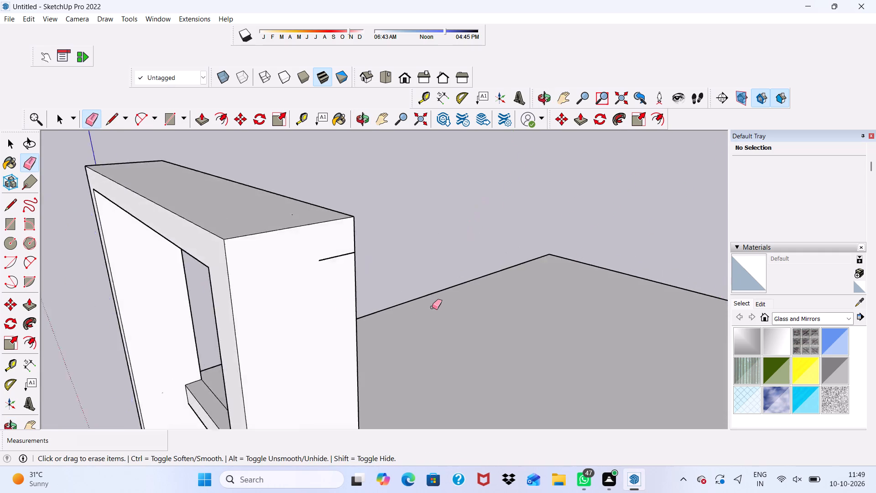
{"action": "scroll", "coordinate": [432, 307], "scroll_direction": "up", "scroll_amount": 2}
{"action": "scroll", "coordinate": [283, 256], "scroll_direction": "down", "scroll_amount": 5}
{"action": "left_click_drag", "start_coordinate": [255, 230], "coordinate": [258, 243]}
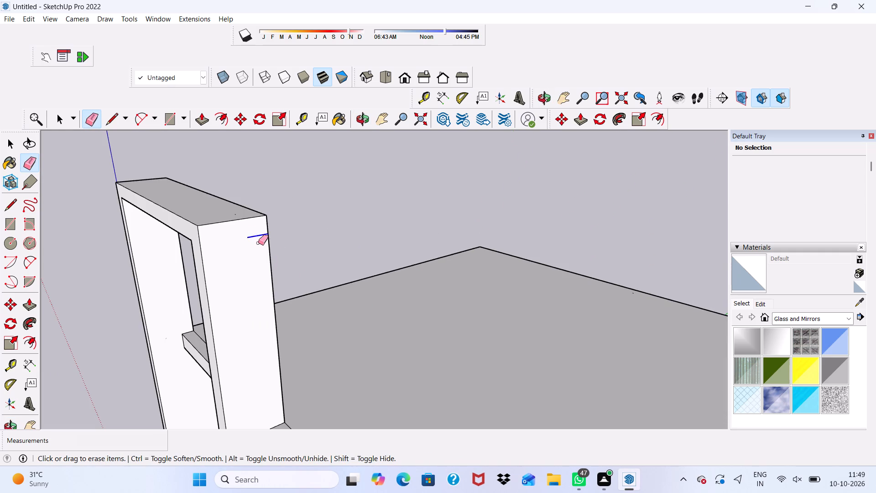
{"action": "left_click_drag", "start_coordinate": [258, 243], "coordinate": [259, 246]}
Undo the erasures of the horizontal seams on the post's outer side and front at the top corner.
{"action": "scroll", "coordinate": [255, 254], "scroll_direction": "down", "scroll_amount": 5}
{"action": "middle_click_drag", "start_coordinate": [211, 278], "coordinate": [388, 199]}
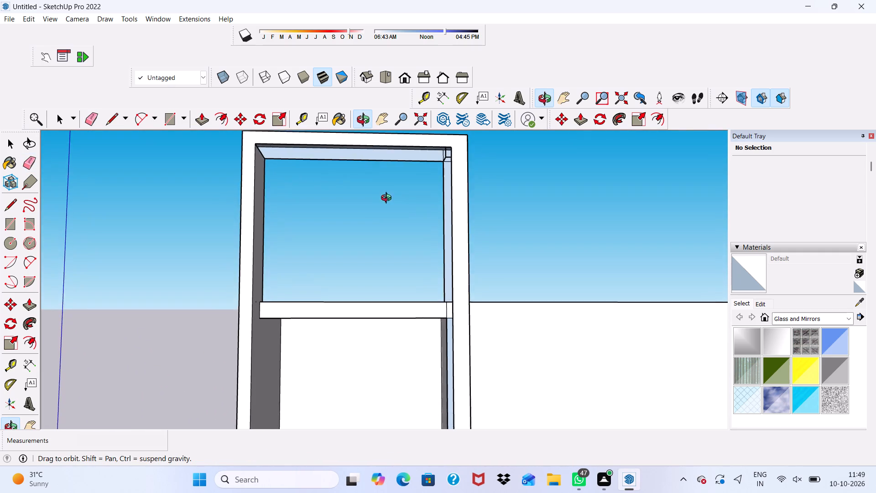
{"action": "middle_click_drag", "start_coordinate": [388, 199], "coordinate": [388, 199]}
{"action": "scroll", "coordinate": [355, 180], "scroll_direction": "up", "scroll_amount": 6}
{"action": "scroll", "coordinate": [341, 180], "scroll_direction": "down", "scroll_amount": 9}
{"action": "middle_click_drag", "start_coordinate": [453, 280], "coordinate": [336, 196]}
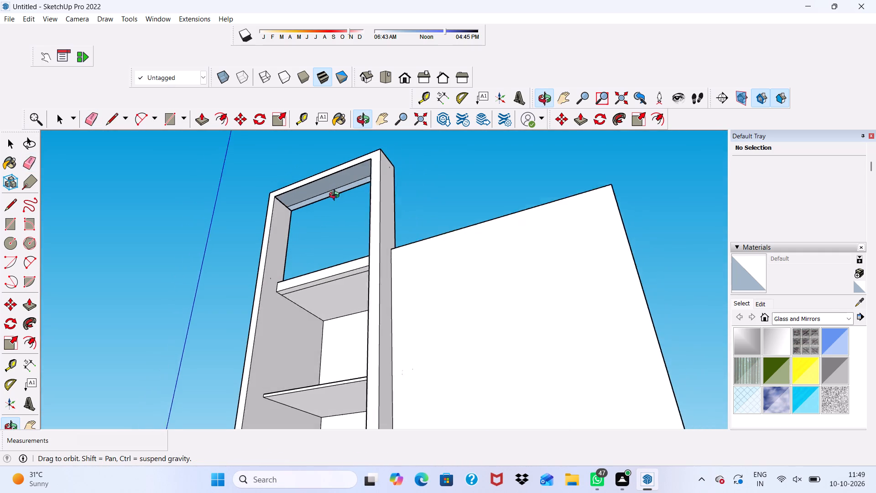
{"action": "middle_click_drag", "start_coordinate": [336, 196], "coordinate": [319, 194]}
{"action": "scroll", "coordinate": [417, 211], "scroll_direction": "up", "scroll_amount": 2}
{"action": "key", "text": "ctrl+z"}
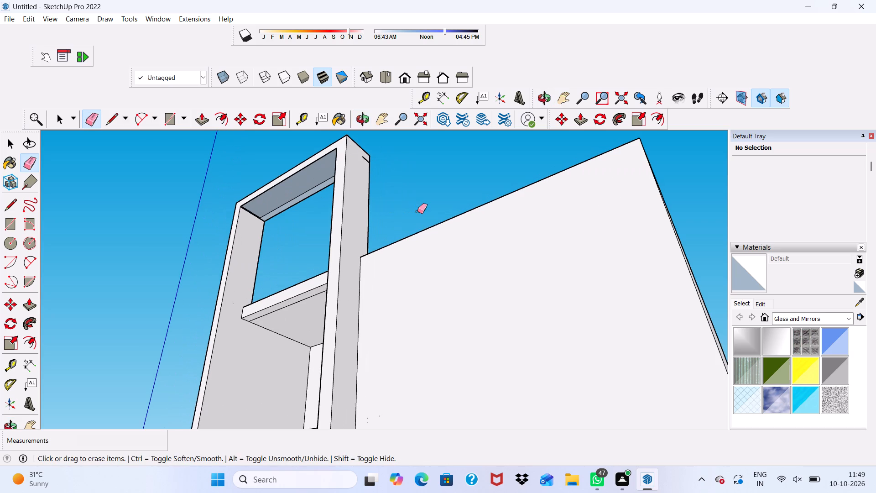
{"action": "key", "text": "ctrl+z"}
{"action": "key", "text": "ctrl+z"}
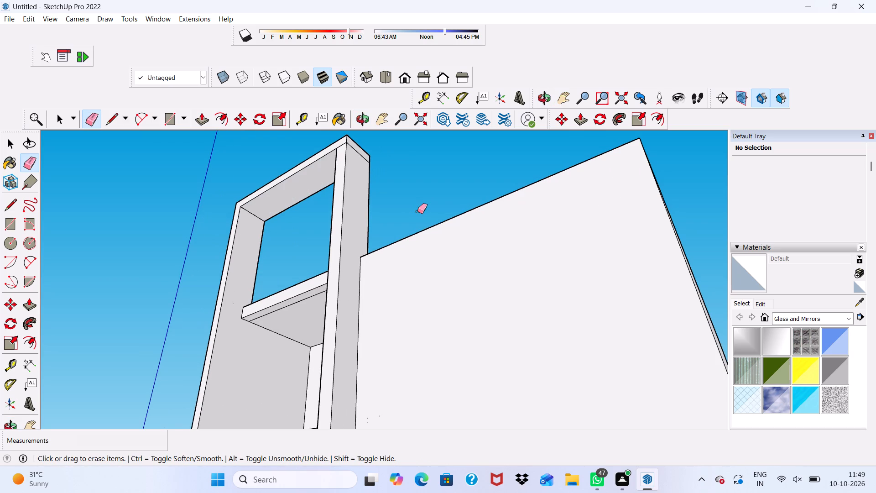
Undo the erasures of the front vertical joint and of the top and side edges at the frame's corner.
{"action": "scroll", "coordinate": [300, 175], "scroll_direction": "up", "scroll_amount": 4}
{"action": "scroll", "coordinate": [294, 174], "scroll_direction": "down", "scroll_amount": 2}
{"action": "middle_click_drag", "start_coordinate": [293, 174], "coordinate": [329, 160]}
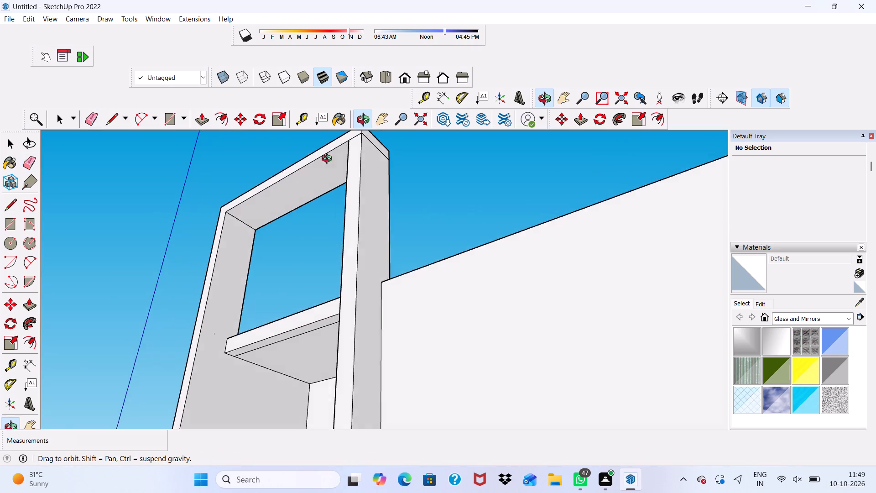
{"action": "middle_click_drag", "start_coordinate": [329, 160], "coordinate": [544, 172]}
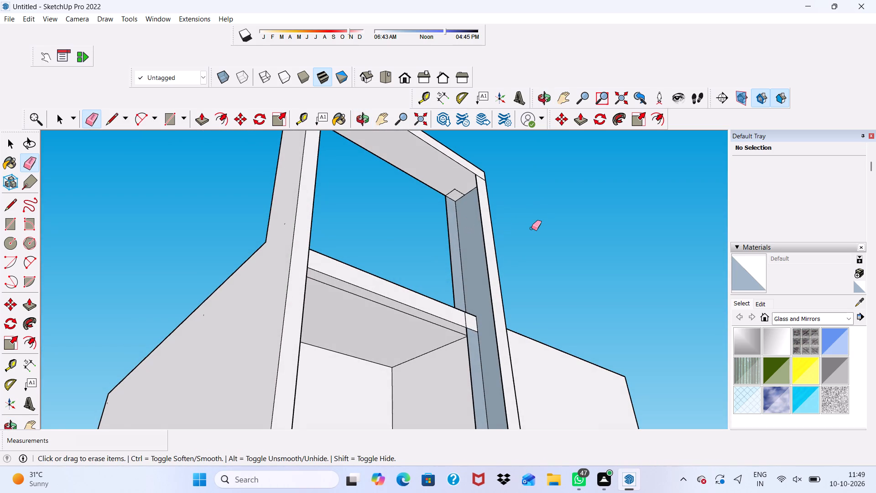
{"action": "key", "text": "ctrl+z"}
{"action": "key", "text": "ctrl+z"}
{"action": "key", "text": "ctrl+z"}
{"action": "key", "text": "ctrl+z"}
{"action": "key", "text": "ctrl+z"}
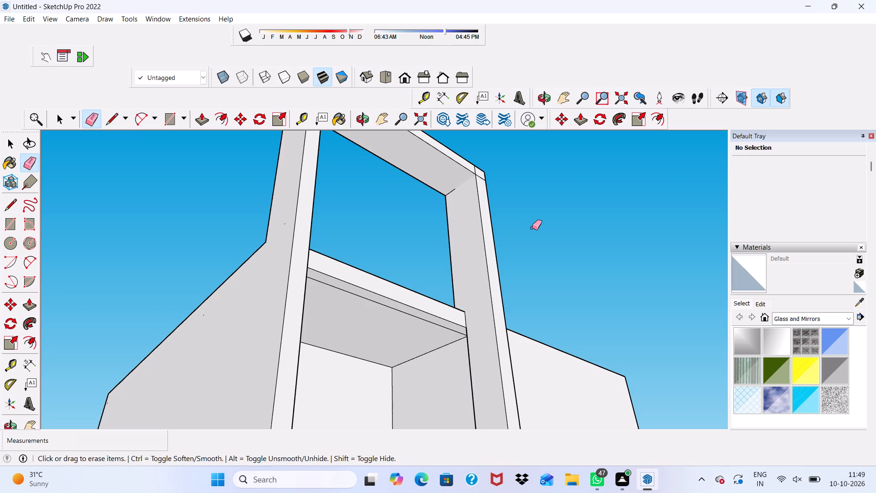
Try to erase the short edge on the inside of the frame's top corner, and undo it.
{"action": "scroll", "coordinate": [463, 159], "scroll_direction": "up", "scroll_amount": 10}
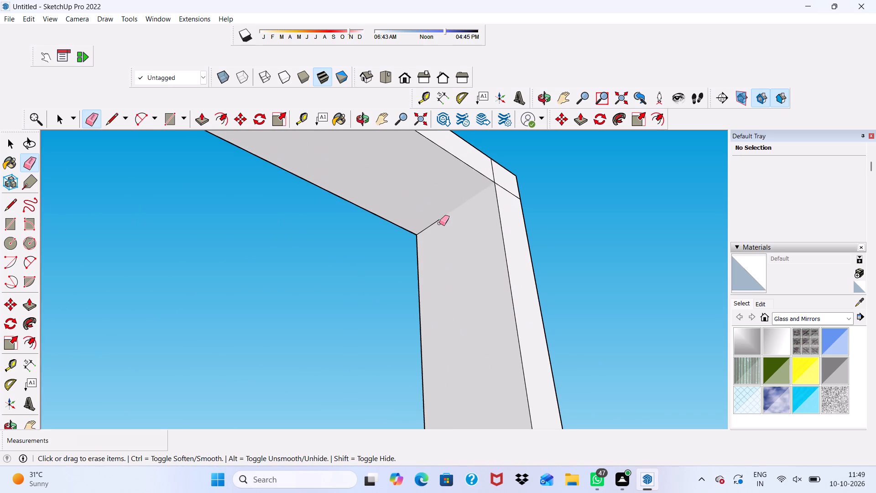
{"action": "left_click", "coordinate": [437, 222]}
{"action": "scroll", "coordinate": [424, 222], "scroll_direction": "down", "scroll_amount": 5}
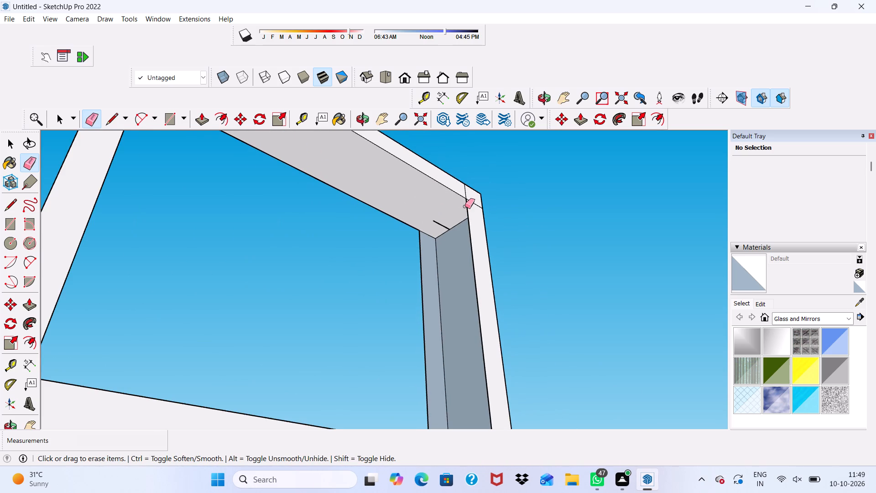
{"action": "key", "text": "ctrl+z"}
Erase the two short vertical edges on the outer side of the frame's top corner.
{"action": "scroll", "coordinate": [465, 206], "scroll_direction": "down", "scroll_amount": 6}
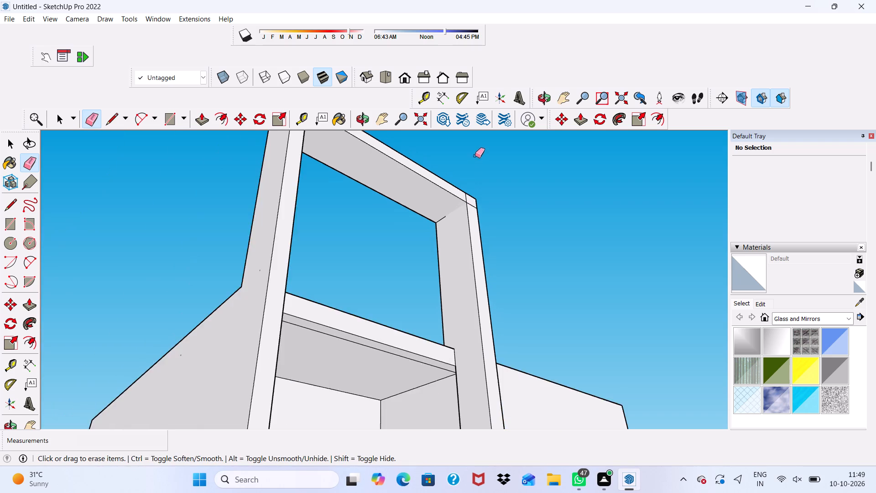
{"action": "scroll", "coordinate": [475, 156], "scroll_direction": "down", "scroll_amount": 4}
{"action": "middle_click_drag", "start_coordinate": [479, 222], "coordinate": [0, 363]}
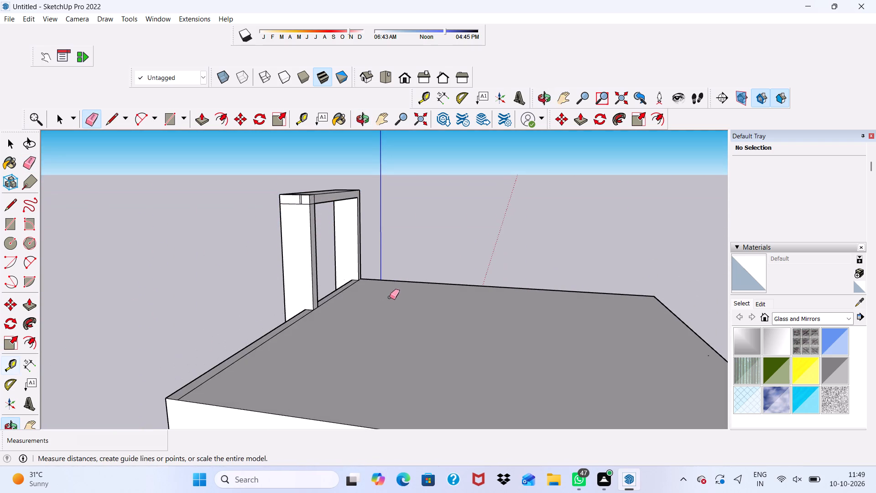
{"action": "scroll", "coordinate": [391, 284], "scroll_direction": "up", "scroll_amount": 1}
{"action": "scroll", "coordinate": [323, 178], "scroll_direction": "up", "scroll_amount": 9}
{"action": "left_click_drag", "start_coordinate": [287, 189], "coordinate": [304, 186]}
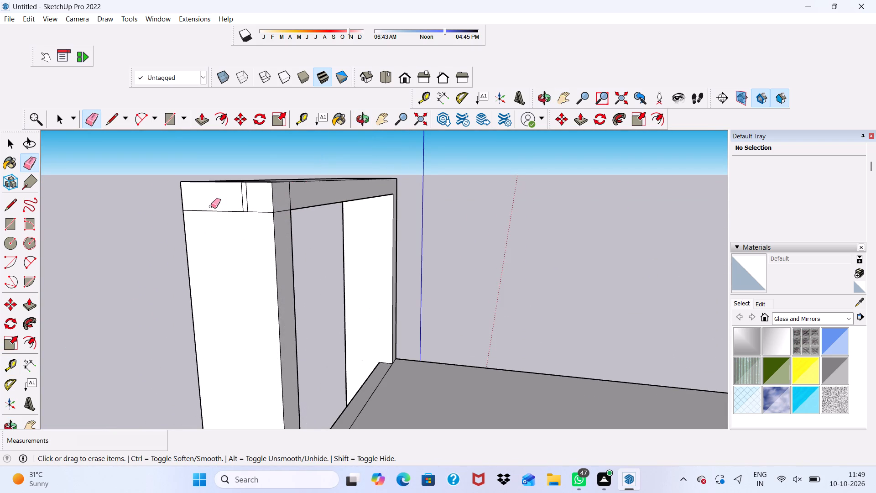
{"action": "scroll", "coordinate": [212, 204], "scroll_direction": "up", "scroll_amount": 1}
{"action": "left_click_drag", "start_coordinate": [239, 192], "coordinate": [230, 196]}
{"action": "left_click_drag", "start_coordinate": [237, 210], "coordinate": [240, 218]}
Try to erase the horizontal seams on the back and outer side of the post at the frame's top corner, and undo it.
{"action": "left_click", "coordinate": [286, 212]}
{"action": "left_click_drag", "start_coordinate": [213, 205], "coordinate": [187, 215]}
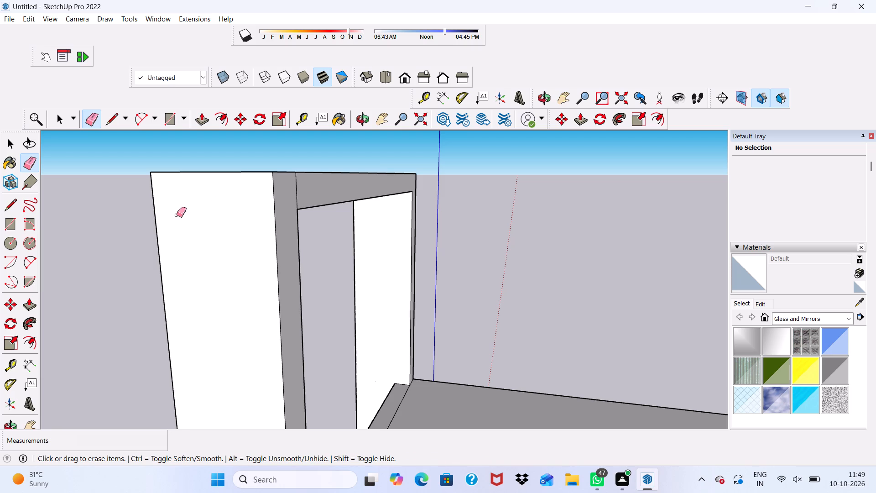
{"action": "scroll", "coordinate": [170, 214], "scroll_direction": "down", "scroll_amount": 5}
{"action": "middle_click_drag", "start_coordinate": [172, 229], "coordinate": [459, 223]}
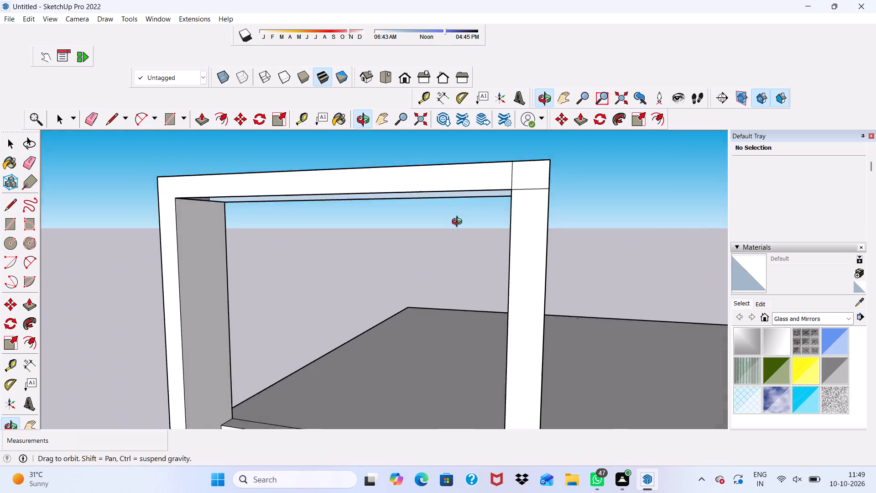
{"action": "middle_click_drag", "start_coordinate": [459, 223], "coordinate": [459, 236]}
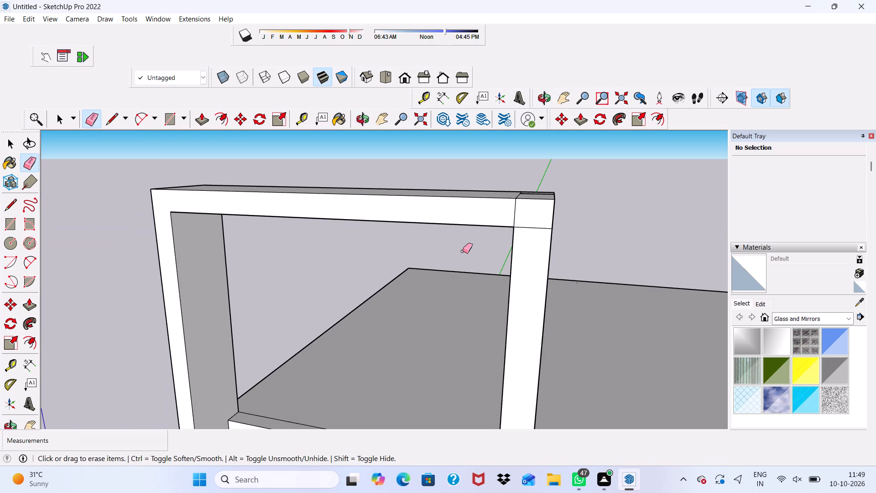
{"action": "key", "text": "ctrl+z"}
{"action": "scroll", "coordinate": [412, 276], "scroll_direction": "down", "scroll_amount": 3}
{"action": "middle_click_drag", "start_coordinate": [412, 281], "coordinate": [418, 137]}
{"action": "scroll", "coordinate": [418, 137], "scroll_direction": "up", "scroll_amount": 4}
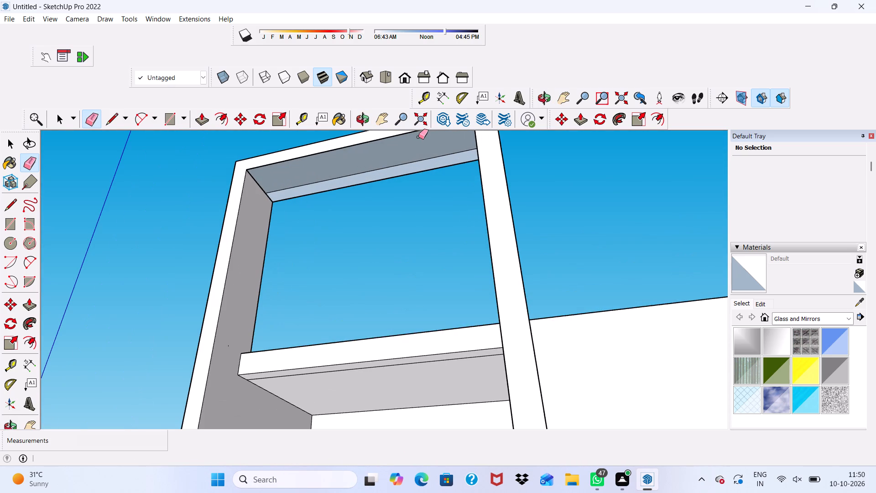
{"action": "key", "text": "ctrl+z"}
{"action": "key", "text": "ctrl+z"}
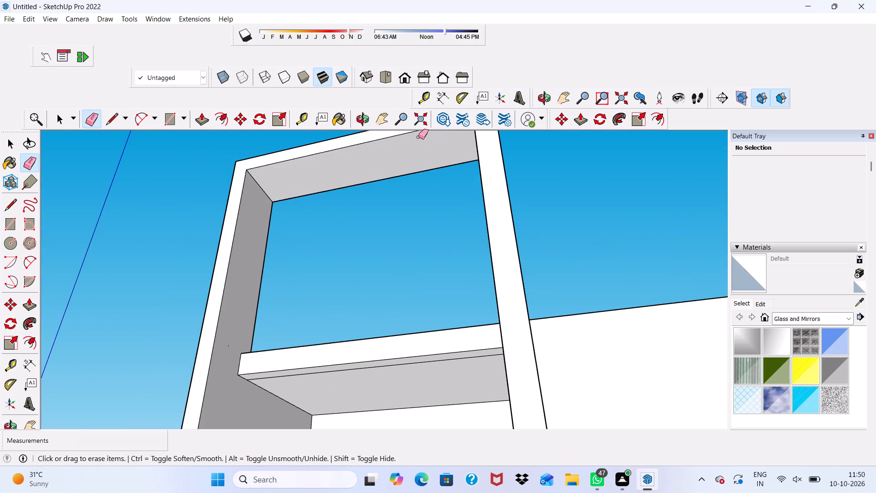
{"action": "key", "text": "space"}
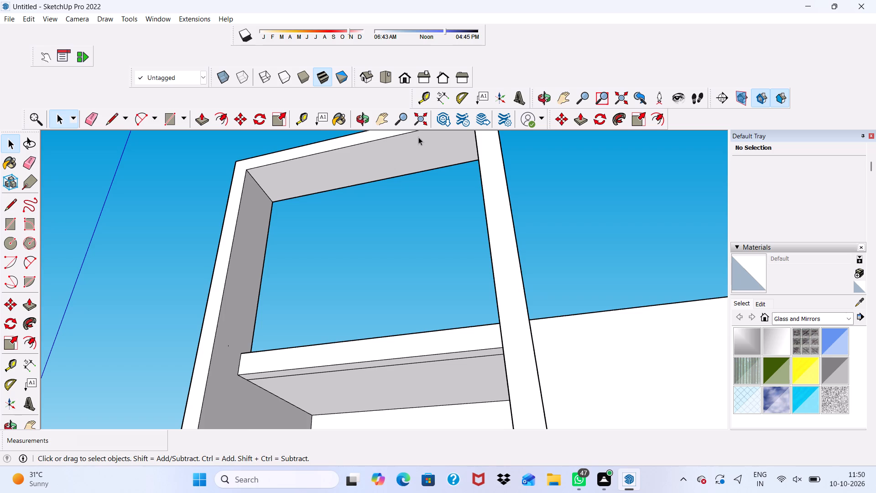
Erase the short edges and the cross seam on the frame's top face at the corner.
{"action": "scroll", "coordinate": [400, 172], "scroll_direction": "down", "scroll_amount": 12}
{"action": "middle_click_drag", "start_coordinate": [350, 211], "coordinate": [470, 335]}
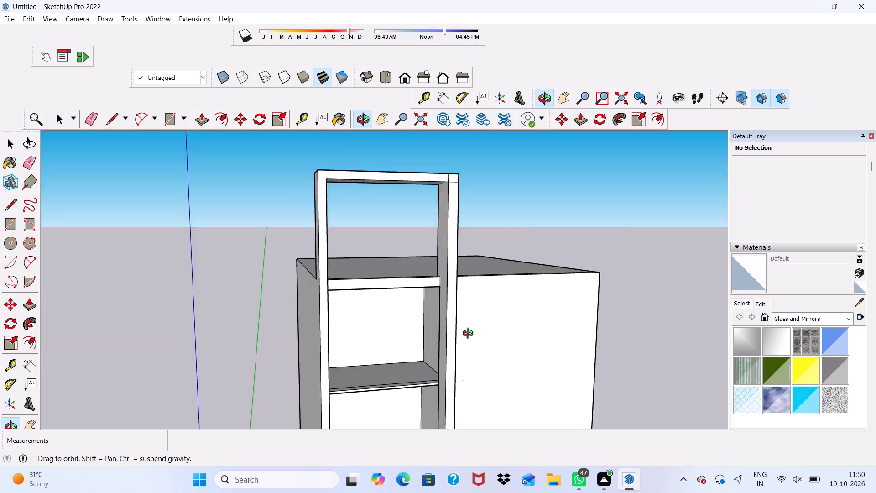
{"action": "middle_click_drag", "start_coordinate": [470, 335], "coordinate": [204, 423]}
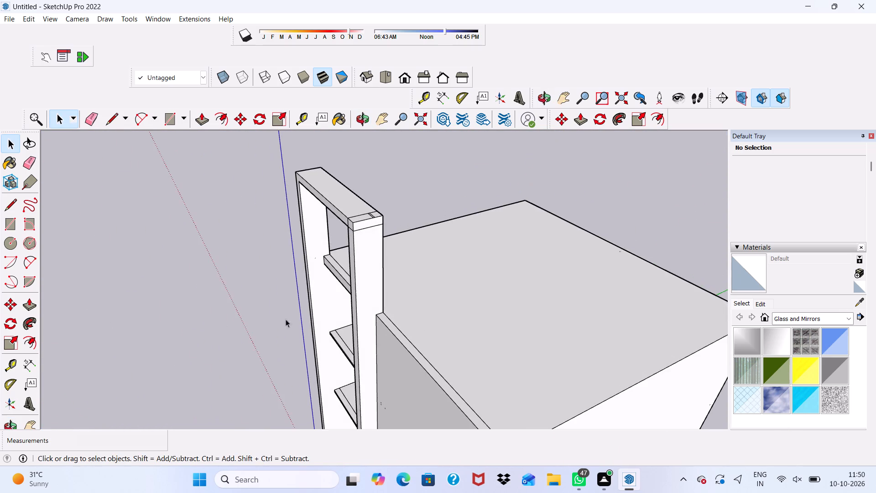
{"action": "scroll", "coordinate": [334, 288], "scroll_direction": "up", "scroll_amount": 5}
{"action": "scroll", "coordinate": [338, 256], "scroll_direction": "down", "scroll_amount": 5}
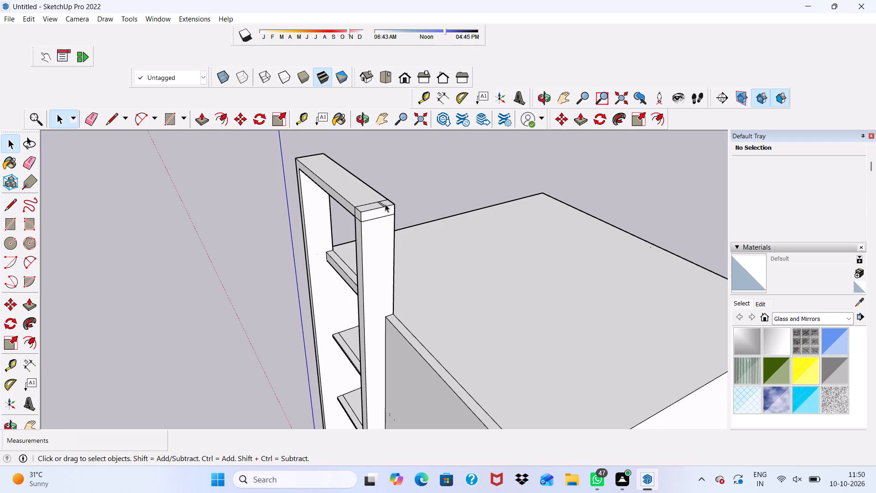
{"action": "scroll", "coordinate": [104, 113], "scroll_direction": "up", "scroll_amount": 4}
{"action": "left_click", "coordinate": [90, 118]}
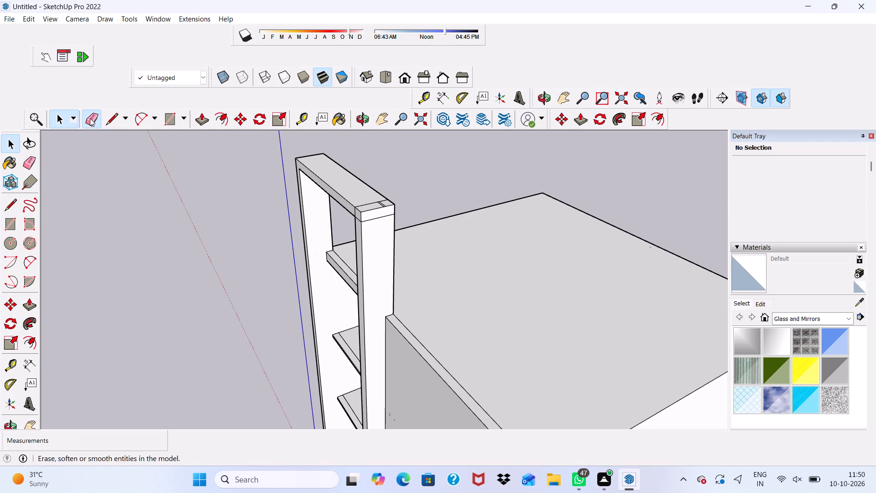
{"action": "scroll", "coordinate": [379, 185], "scroll_direction": "up", "scroll_amount": 10}
{"action": "left_click_drag", "start_coordinate": [397, 270], "coordinate": [388, 297]}
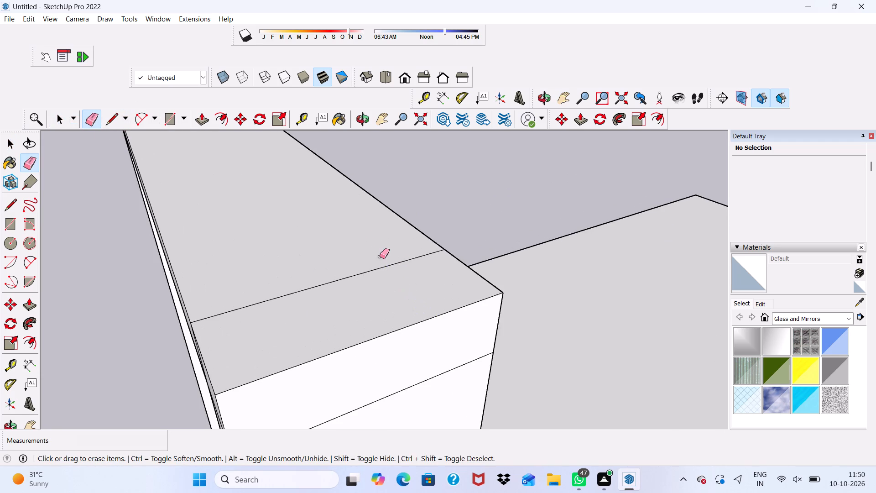
{"action": "left_click_drag", "start_coordinate": [380, 258], "coordinate": [386, 287]}
{"action": "scroll", "coordinate": [304, 246], "scroll_direction": "down", "scroll_amount": 5}
{"action": "left_click_drag", "start_coordinate": [302, 281], "coordinate": [301, 296]}
{"action": "left_click_drag", "start_coordinate": [287, 266], "coordinate": [292, 282]}
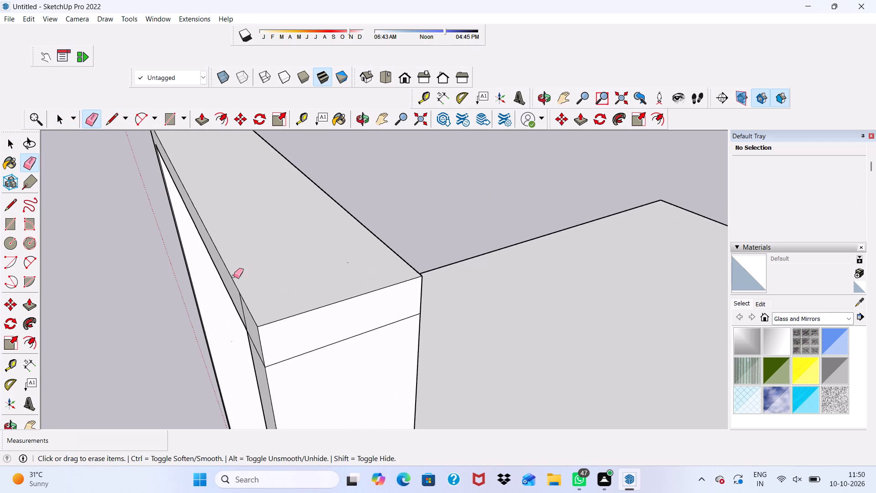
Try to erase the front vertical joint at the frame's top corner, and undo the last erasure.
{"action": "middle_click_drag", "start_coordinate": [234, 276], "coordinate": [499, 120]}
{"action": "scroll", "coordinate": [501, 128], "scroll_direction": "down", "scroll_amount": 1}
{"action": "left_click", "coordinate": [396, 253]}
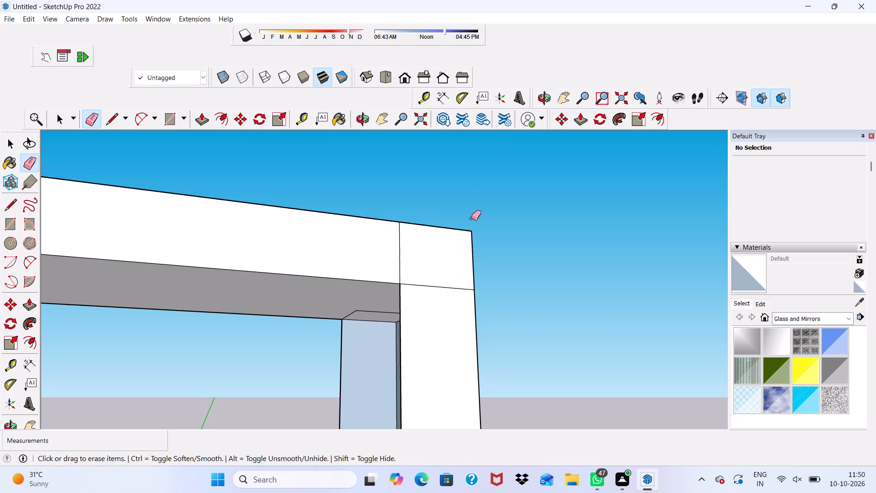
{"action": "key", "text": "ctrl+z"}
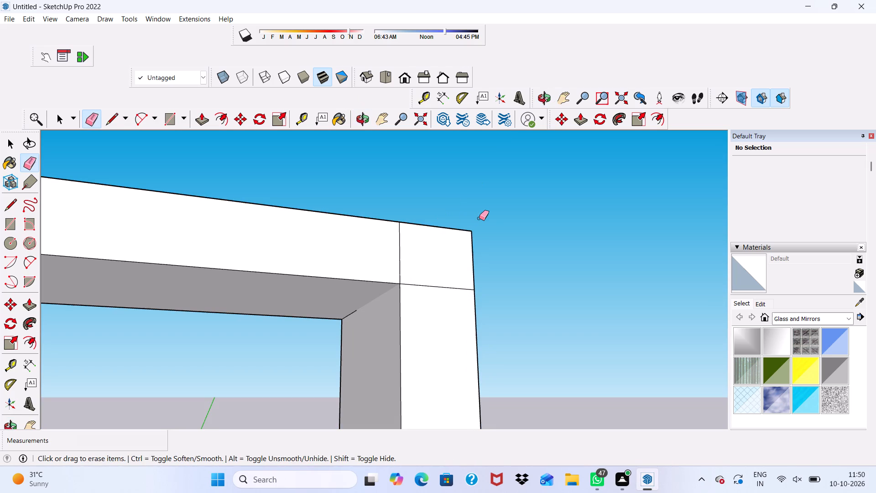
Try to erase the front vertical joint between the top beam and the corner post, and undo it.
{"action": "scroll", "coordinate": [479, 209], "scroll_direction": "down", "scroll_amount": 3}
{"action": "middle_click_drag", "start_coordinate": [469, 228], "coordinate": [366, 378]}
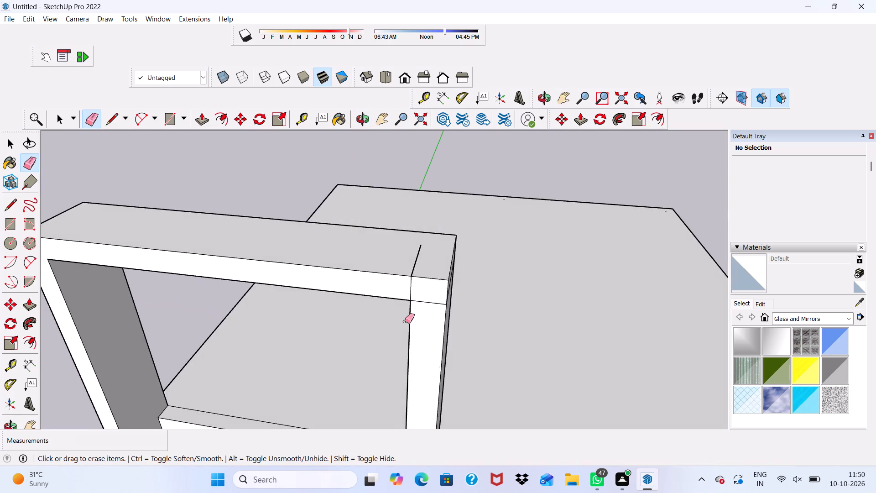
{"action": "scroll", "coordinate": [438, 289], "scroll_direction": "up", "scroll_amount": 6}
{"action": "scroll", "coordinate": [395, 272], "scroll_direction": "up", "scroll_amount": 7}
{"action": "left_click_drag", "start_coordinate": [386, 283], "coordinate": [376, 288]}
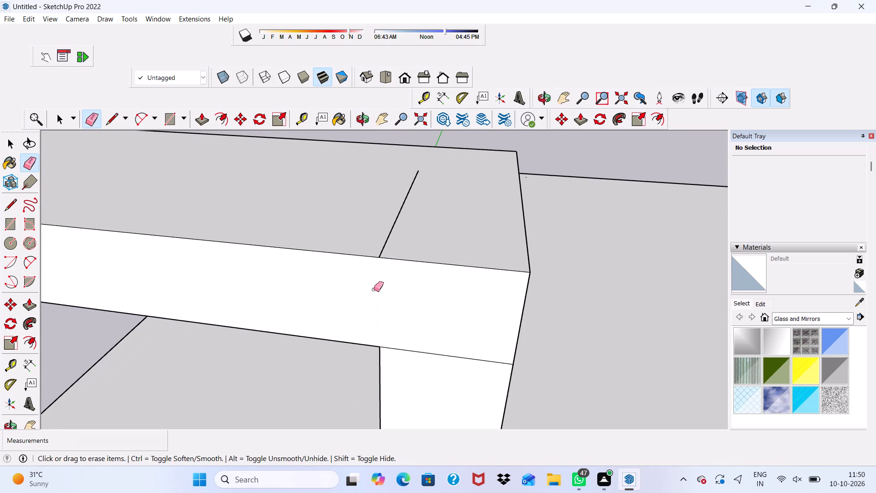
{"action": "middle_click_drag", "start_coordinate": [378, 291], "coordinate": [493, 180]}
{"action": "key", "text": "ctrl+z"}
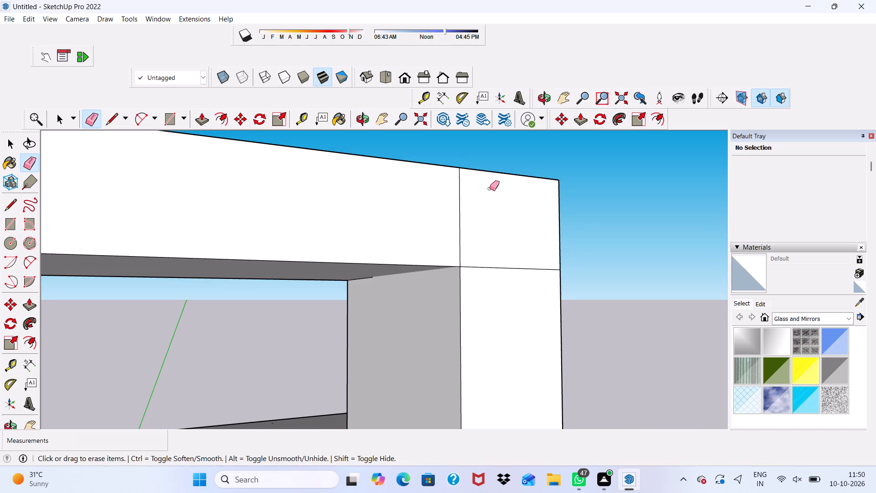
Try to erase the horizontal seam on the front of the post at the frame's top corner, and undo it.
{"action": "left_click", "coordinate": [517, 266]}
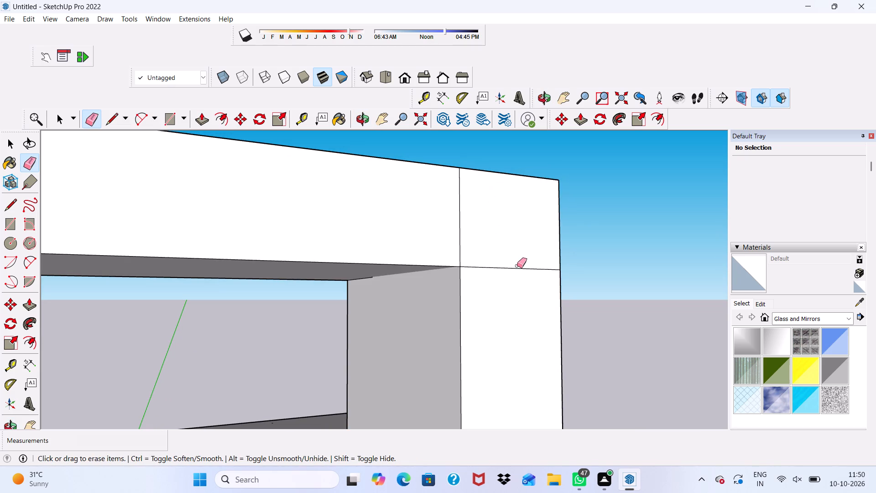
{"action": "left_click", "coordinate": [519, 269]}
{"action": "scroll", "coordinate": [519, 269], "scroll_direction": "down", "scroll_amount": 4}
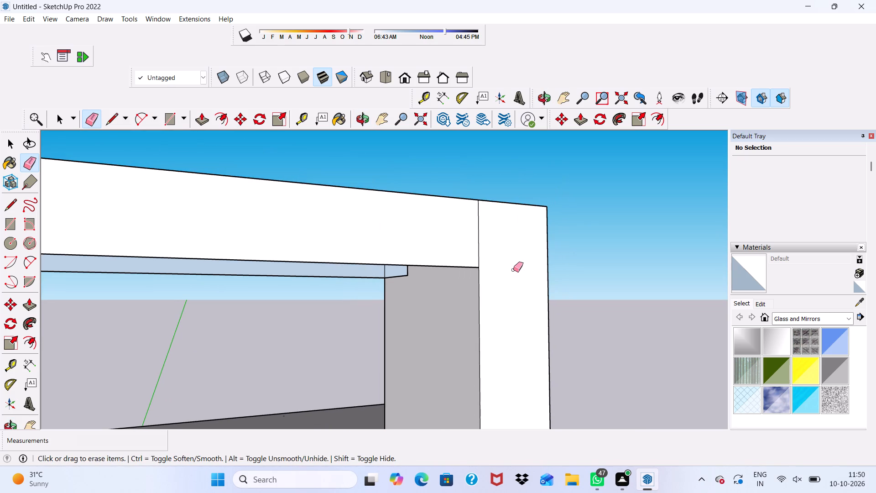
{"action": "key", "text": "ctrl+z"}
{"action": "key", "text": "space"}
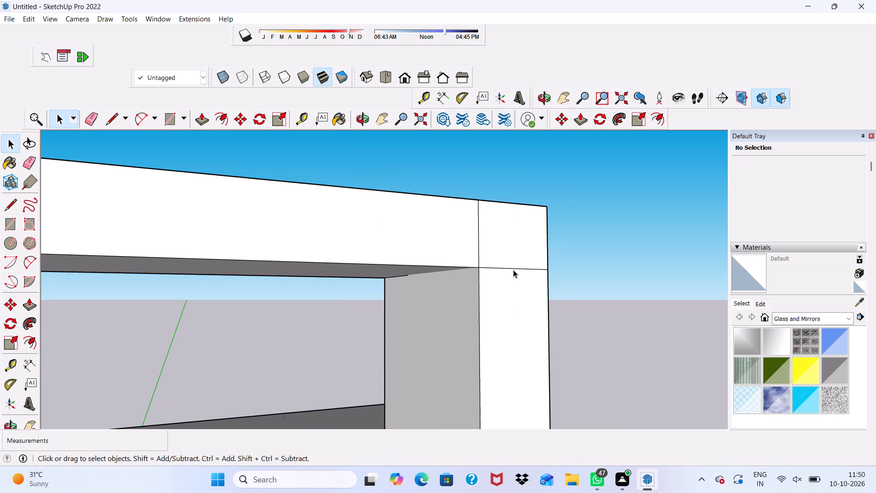
Inspect the upper part of the shelving unit's frame from above, the side, the front and underneath.
{"action": "scroll", "coordinate": [520, 272], "scroll_direction": "down", "scroll_amount": 7}
{"action": "scroll", "coordinate": [641, 250], "scroll_direction": "down", "scroll_amount": 9}
{"action": "middle_click_drag", "start_coordinate": [630, 287], "coordinate": [534, 320]}
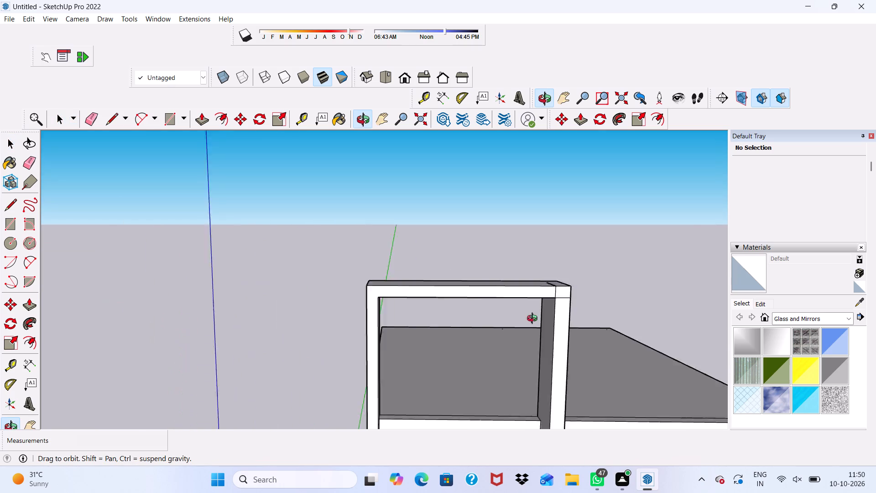
{"action": "middle_click_drag", "start_coordinate": [534, 320], "coordinate": [31, 376]}
{"action": "middle_click_drag", "start_coordinate": [123, 282], "coordinate": [423, 262]}
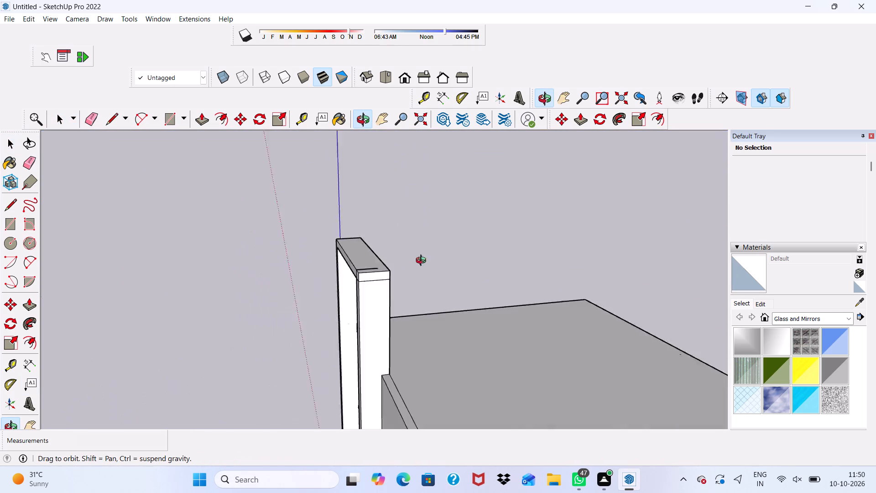
{"action": "middle_click_drag", "start_coordinate": [423, 262], "coordinate": [764, 243]}
{"action": "scroll", "coordinate": [526, 261], "scroll_direction": "up", "scroll_amount": 6}
{"action": "scroll", "coordinate": [506, 274], "scroll_direction": "down", "scroll_amount": 3}
{"action": "middle_click_drag", "start_coordinate": [493, 296], "coordinate": [374, 252]}
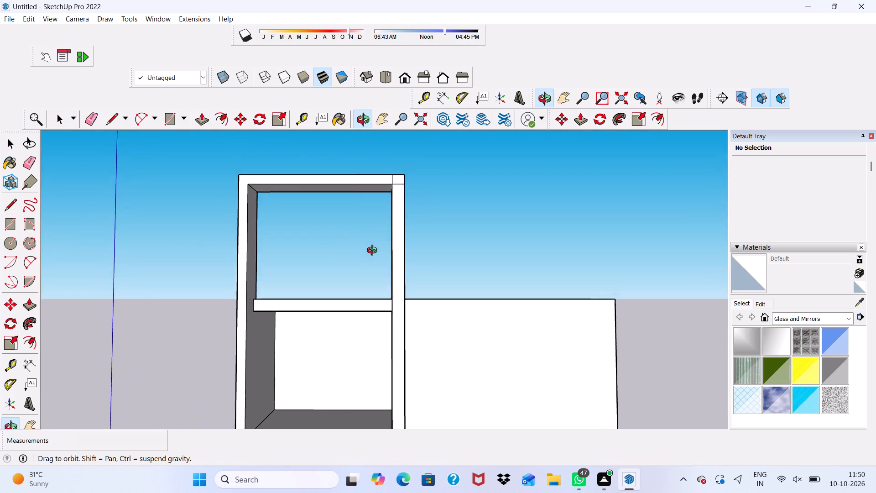
{"action": "middle_click_drag", "start_coordinate": [374, 252], "coordinate": [371, 252]}
{"action": "scroll", "coordinate": [370, 253], "scroll_direction": "up", "scroll_amount": 1}
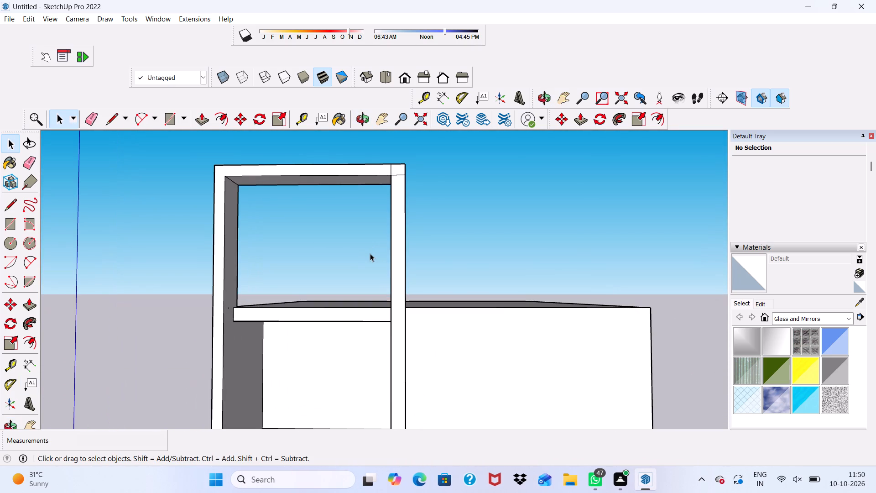
{"action": "scroll", "coordinate": [370, 253], "scroll_direction": "up", "scroll_amount": 4}
{"action": "scroll", "coordinate": [370, 253], "scroll_direction": "down", "scroll_amount": 5}
{"action": "middle_click_drag", "start_coordinate": [367, 264], "coordinate": [361, 178]}
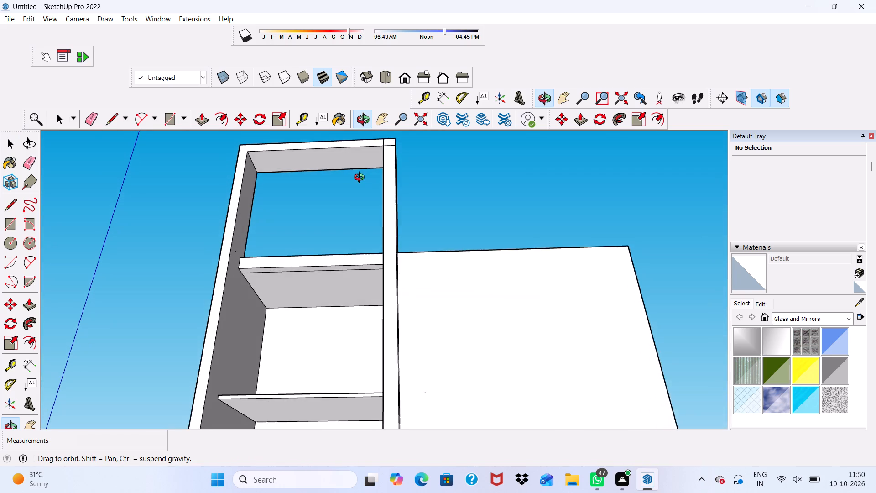
{"action": "middle_click_drag", "start_coordinate": [361, 178], "coordinate": [383, 208]}
Erase the lengthwise seam edge on the underside of the uppermost shelf, just behind its front edge.
{"action": "scroll", "coordinate": [328, 253], "scroll_direction": "up", "scroll_amount": 5}
{"action": "middle_click_drag", "start_coordinate": [250, 321], "coordinate": [254, 299]}
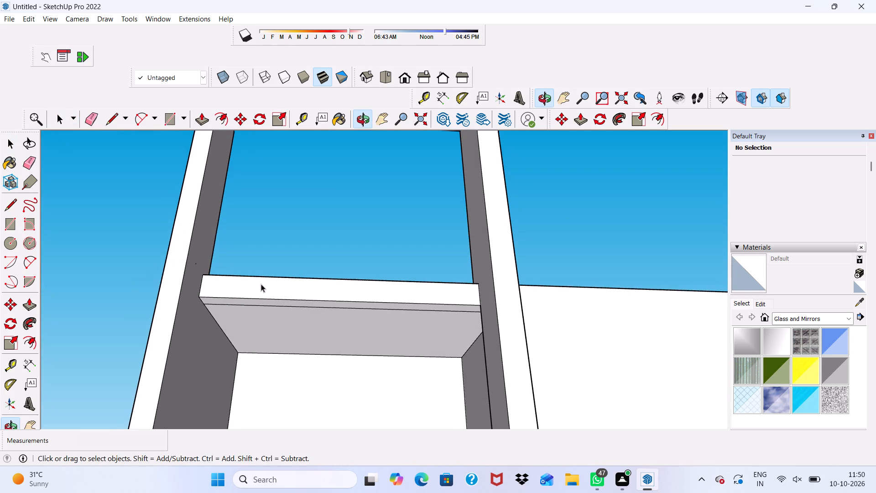
{"action": "left_click", "coordinate": [94, 111]}
{"action": "scroll", "coordinate": [314, 327], "scroll_direction": "up", "scroll_amount": 2}
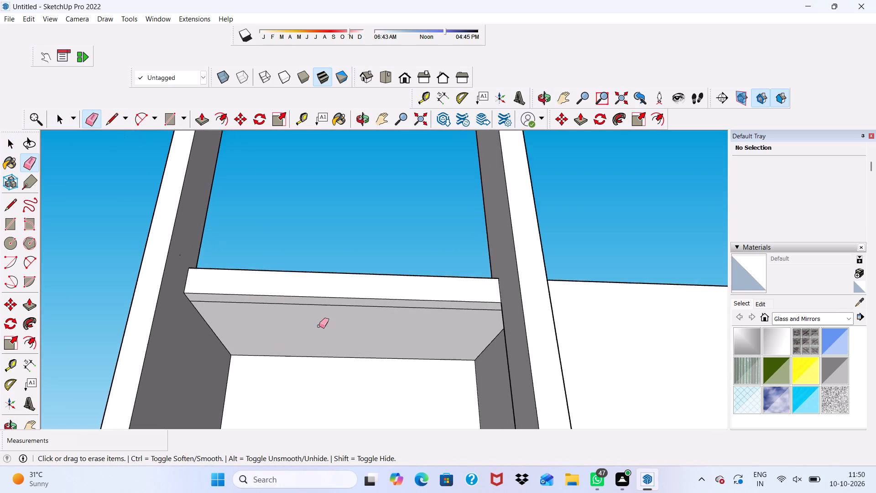
{"action": "scroll", "coordinate": [319, 326], "scroll_direction": "up", "scroll_amount": 3}
{"action": "left_click", "coordinate": [368, 296]}
{"action": "left_click_drag", "start_coordinate": [368, 293], "coordinate": [366, 304]}
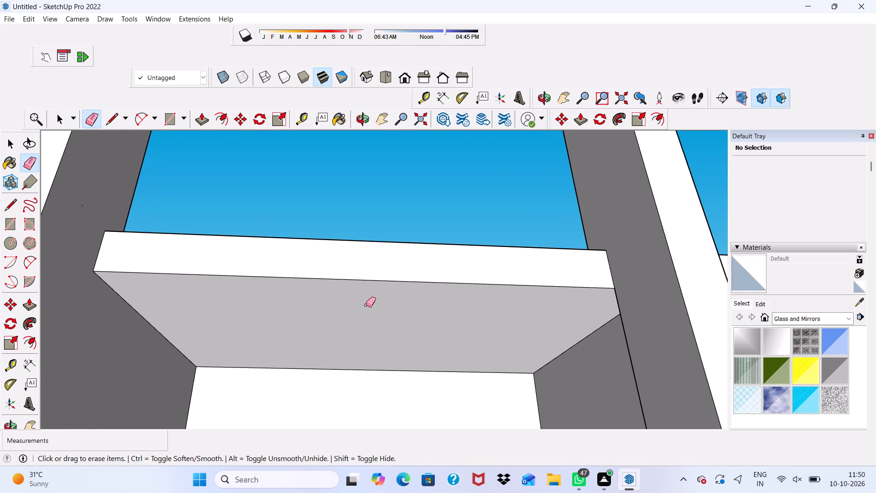
{"action": "left_click", "coordinate": [366, 305]}
Push/Pull the underside face of the uppermost shelf downward by about 5 9/16" to thicken the shelf.
{"action": "key", "text": "space"}
{"action": "left_click", "coordinate": [366, 305]}
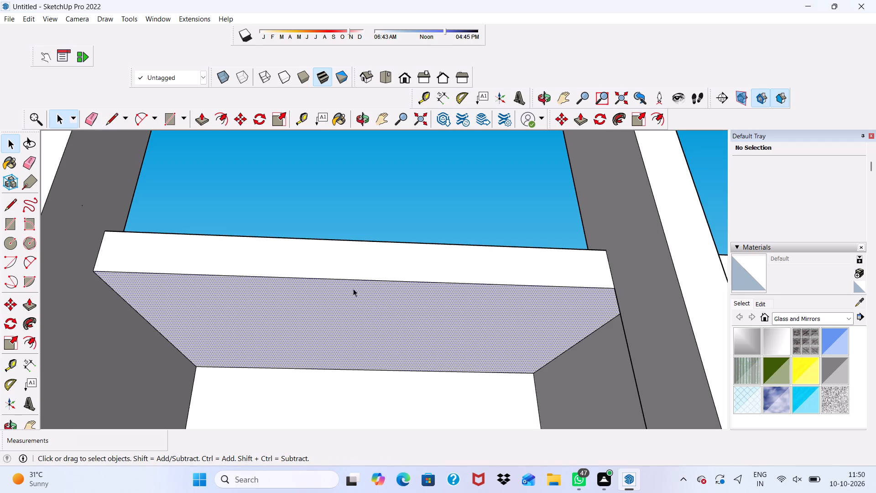
{"action": "left_click", "coordinate": [200, 112]}
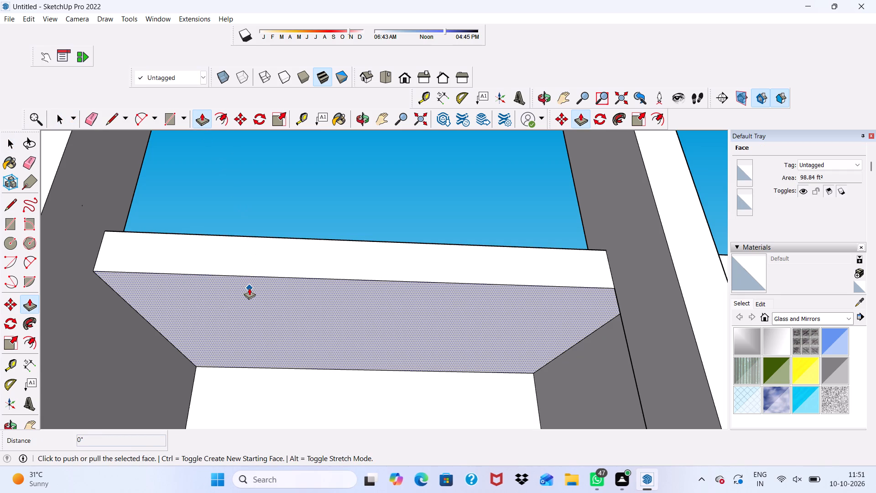
{"action": "left_click", "coordinate": [249, 288]}
{"action": "left_click", "coordinate": [244, 306]}
{"action": "scroll", "coordinate": [273, 243], "scroll_direction": "down", "scroll_amount": 3}
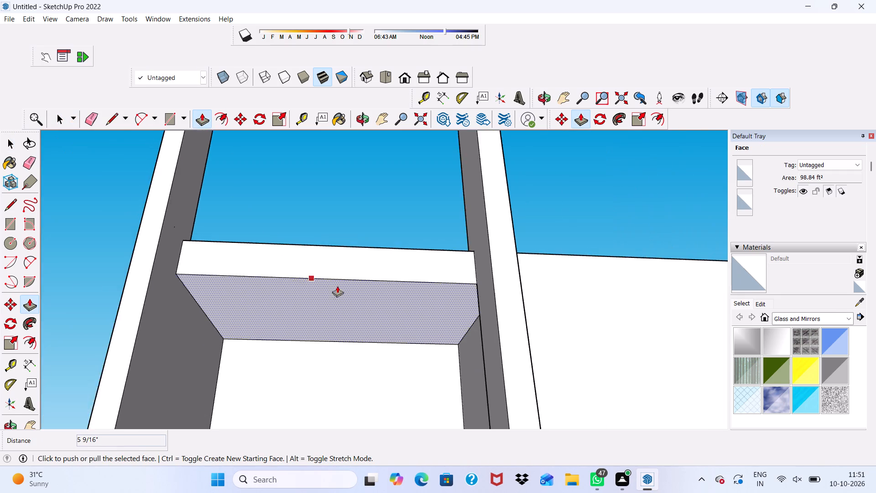
Push/Pull the underside face of the second shelf from the top downward by about 10 3/4" to thicken the shelf.
{"action": "scroll", "coordinate": [337, 286], "scroll_direction": "down", "scroll_amount": 5}
{"action": "middle_click_drag", "start_coordinate": [344, 289], "coordinate": [288, 400]}
{"action": "scroll", "coordinate": [279, 306], "scroll_direction": "up", "scroll_amount": 1}
{"action": "scroll", "coordinate": [284, 267], "scroll_direction": "down", "scroll_amount": 4}
{"action": "middle_click_drag", "start_coordinate": [312, 267], "coordinate": [203, 330]}
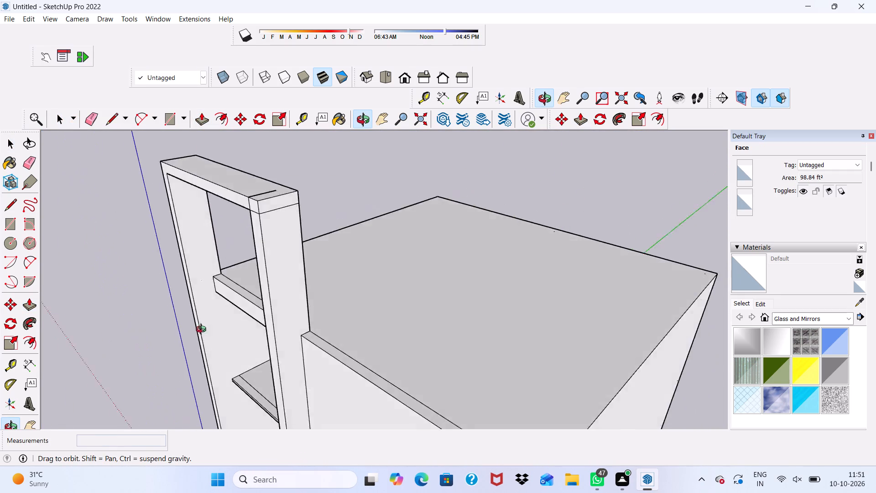
{"action": "middle_click_drag", "start_coordinate": [203, 330], "coordinate": [364, 208]}
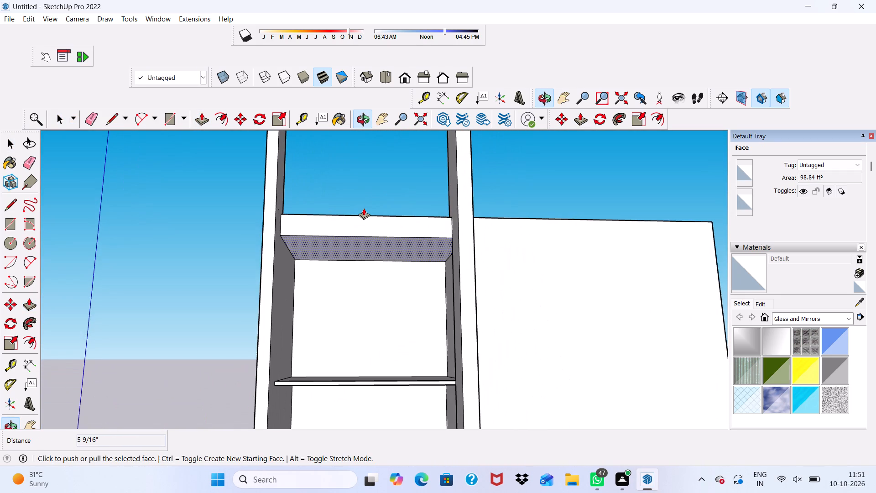
{"action": "scroll", "coordinate": [363, 213], "scroll_direction": "down", "scroll_amount": 5}
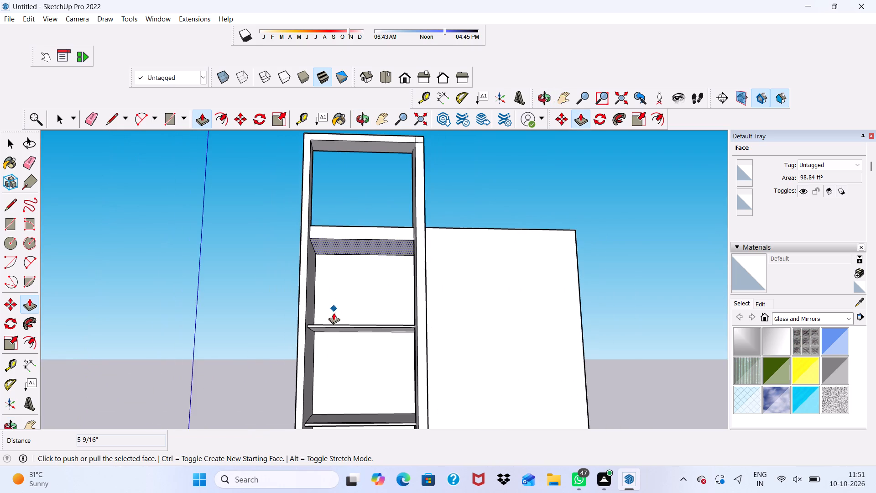
{"action": "middle_click_drag", "start_coordinate": [336, 320], "coordinate": [342, 264]}
{"action": "scroll", "coordinate": [346, 337], "scroll_direction": "up", "scroll_amount": 5}
{"action": "left_click_drag", "start_coordinate": [365, 260], "coordinate": [365, 288]}
{"action": "key", "text": "space"}
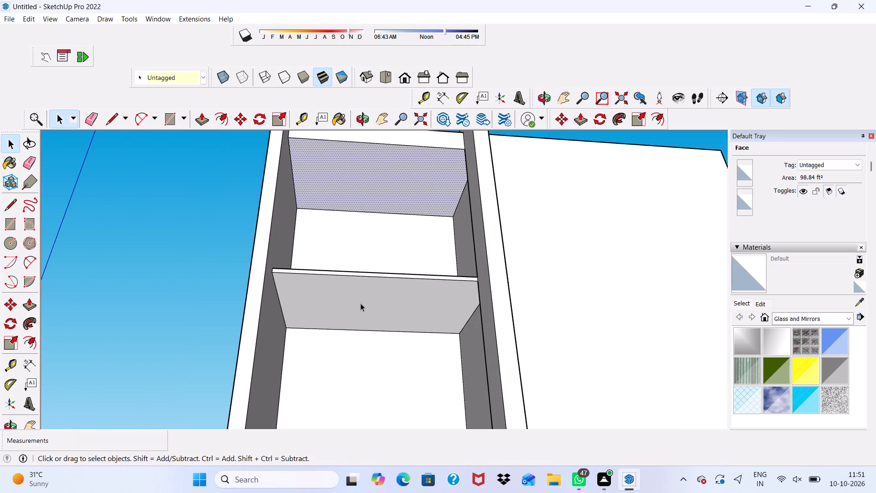
{"action": "left_click", "coordinate": [347, 300]}
{"action": "left_click", "coordinate": [198, 121]}
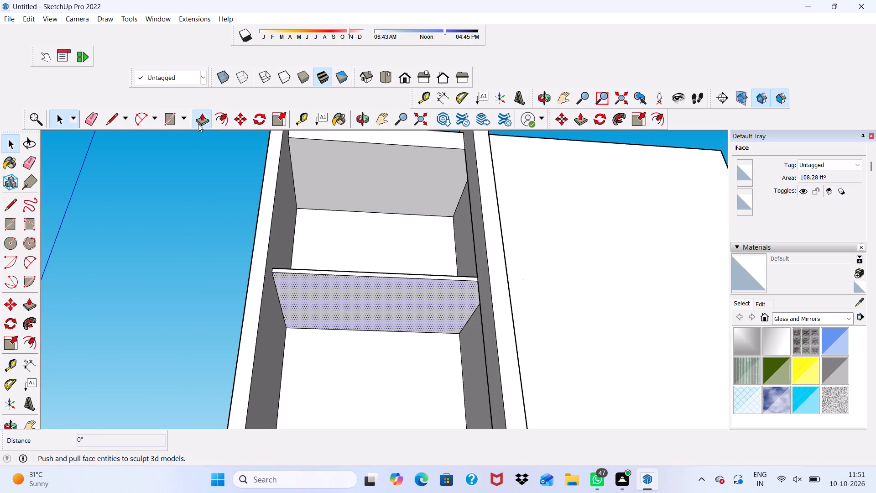
{"action": "left_click", "coordinate": [293, 286]}
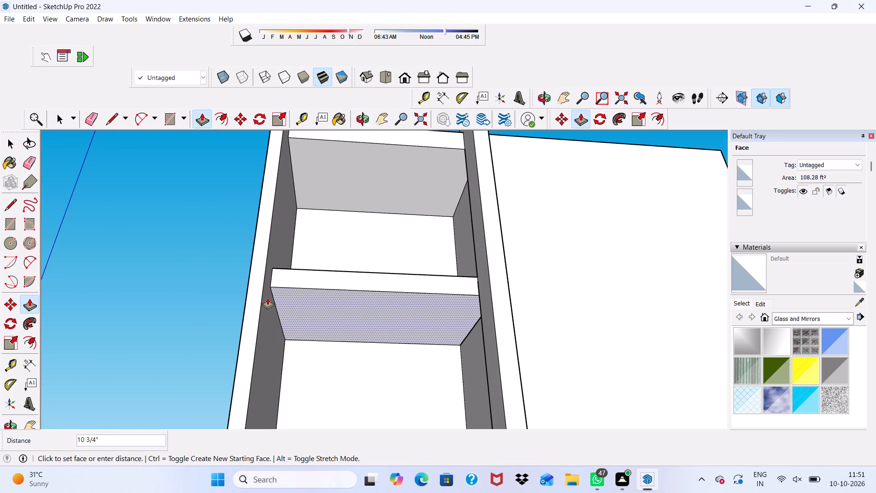
{"action": "left_click", "coordinate": [267, 298]}
Push/Pull the underside face of the third shelf from the top downward by about 11 7/16" to thicken the shelf.
{"action": "middle_click_drag", "start_coordinate": [307, 270], "coordinate": [194, 326]}
{"action": "scroll", "coordinate": [196, 325], "scroll_direction": "down", "scroll_amount": 1}
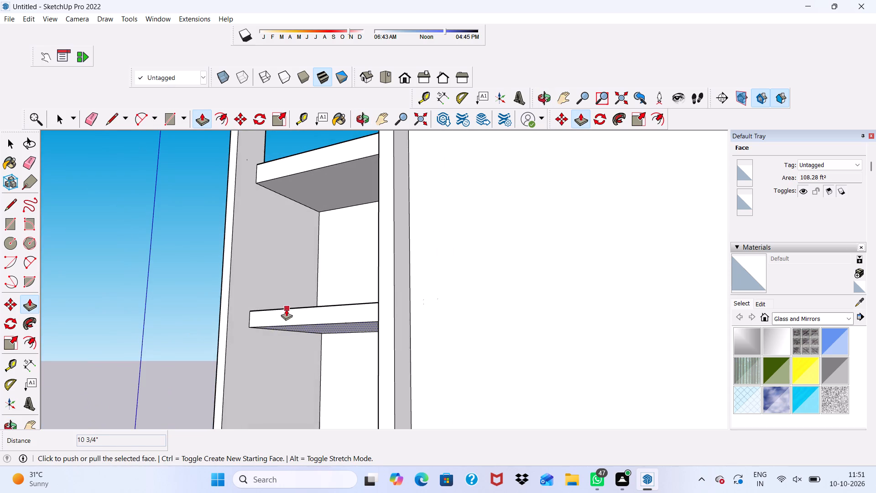
{"action": "key", "text": "space"}
{"action": "scroll", "coordinate": [285, 311], "scroll_direction": "down", "scroll_amount": 7}
{"action": "middle_click_drag", "start_coordinate": [286, 293], "coordinate": [320, 304]}
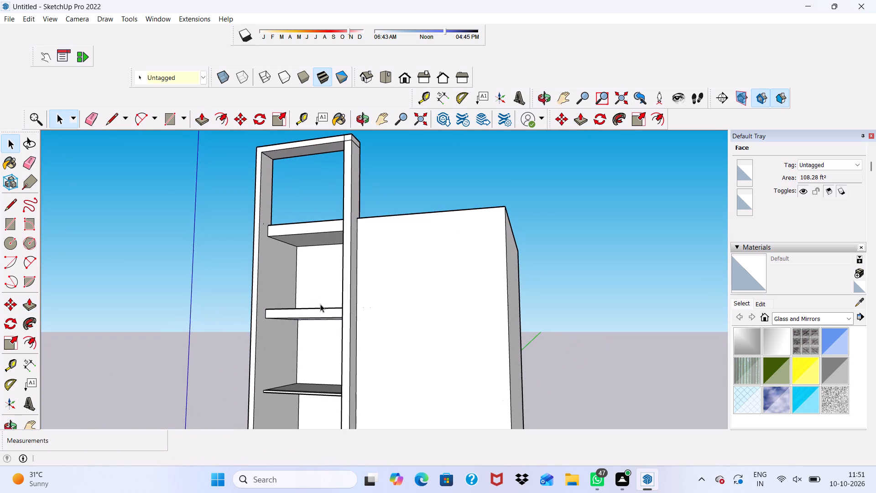
{"action": "scroll", "coordinate": [319, 304], "scroll_direction": "down", "scroll_amount": 1}
{"action": "middle_click_drag", "start_coordinate": [319, 305], "coordinate": [389, 324]}
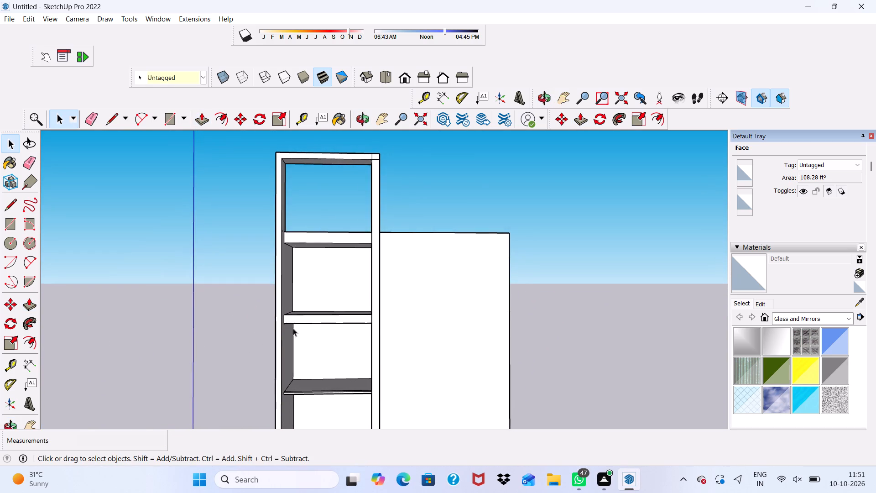
{"action": "scroll", "coordinate": [283, 318], "scroll_direction": "up", "scroll_amount": 1}
{"action": "scroll", "coordinate": [322, 342], "scroll_direction": "down", "scroll_amount": 2}
{"action": "middle_click_drag", "start_coordinate": [317, 377], "coordinate": [308, 300]}
{"action": "scroll", "coordinate": [310, 341], "scroll_direction": "up", "scroll_amount": 6}
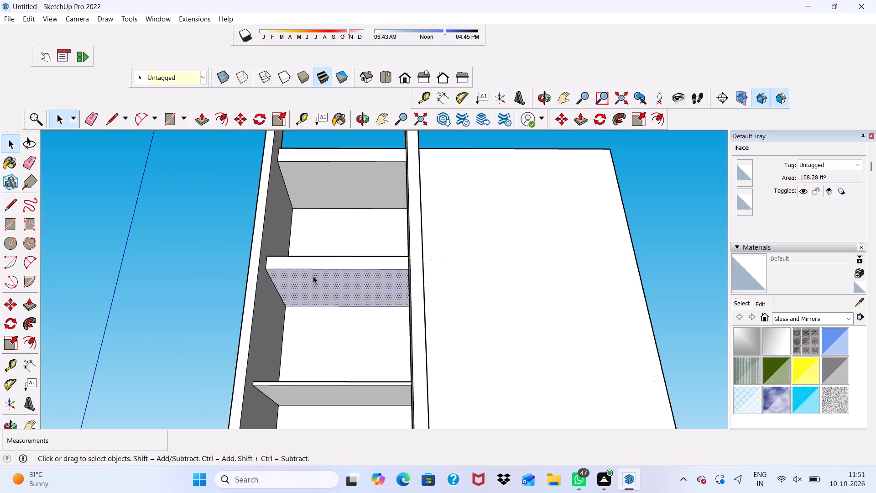
{"action": "scroll", "coordinate": [313, 285], "scroll_direction": "down", "scroll_amount": 4}
{"action": "scroll", "coordinate": [287, 385], "scroll_direction": "up", "scroll_amount": 3}
{"action": "left_click", "coordinate": [289, 363]}
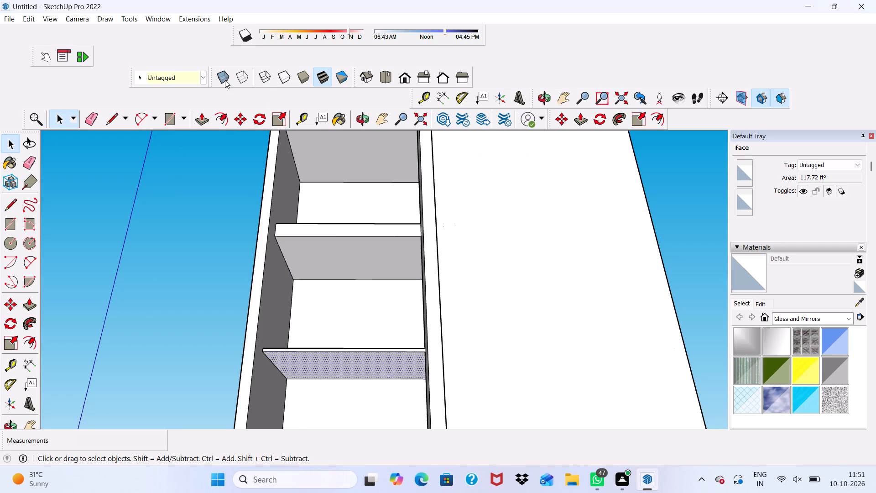
{"action": "left_click", "coordinate": [201, 117]}
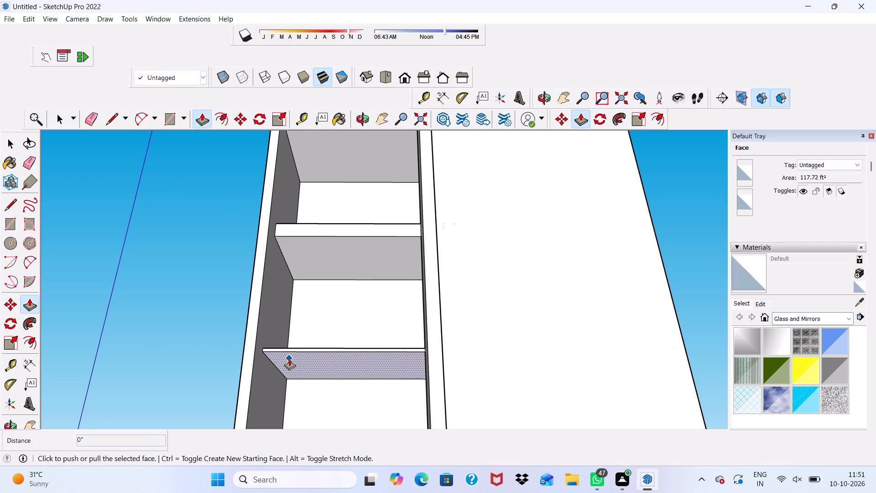
{"action": "left_click", "coordinate": [289, 359]}
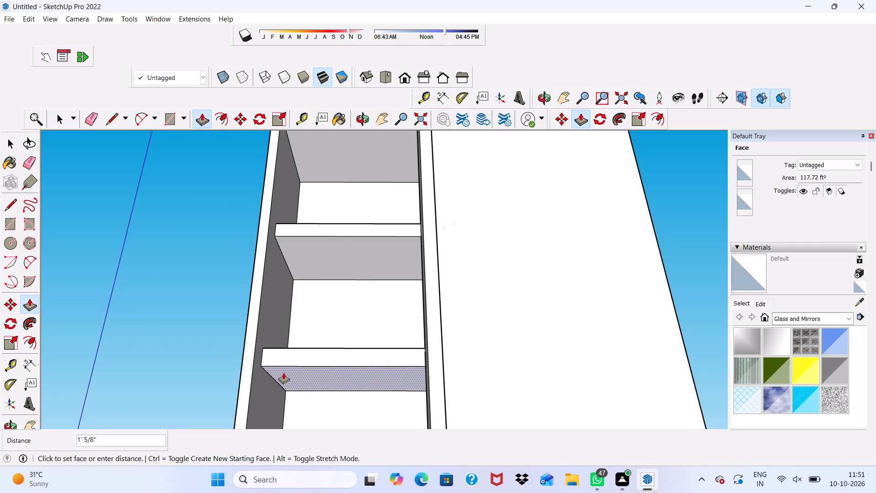
{"action": "left_click", "coordinate": [282, 371]}
Erase the lengthwise seam edge on the underside of the open square box, just behind its front edge.
{"action": "scroll", "coordinate": [342, 306], "scroll_direction": "down", "scroll_amount": 9}
{"action": "middle_click_drag", "start_coordinate": [376, 250], "coordinate": [375, 256]}
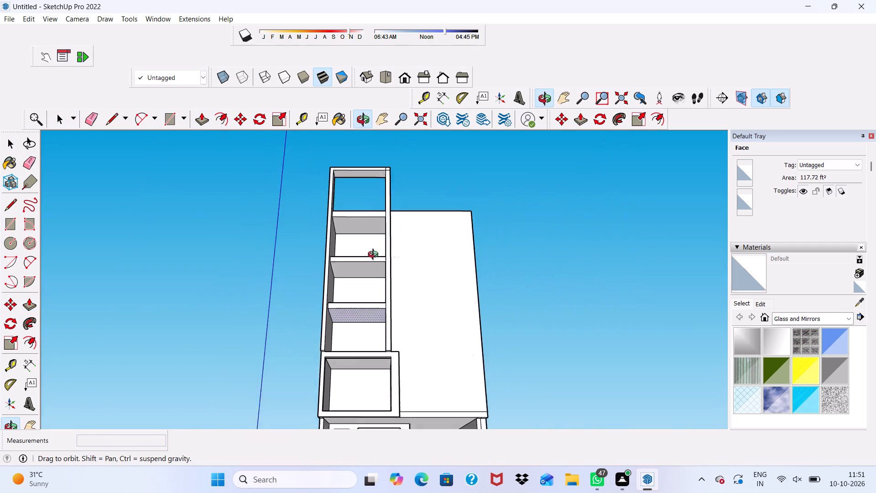
{"action": "middle_click_drag", "start_coordinate": [375, 256], "coordinate": [370, 287]}
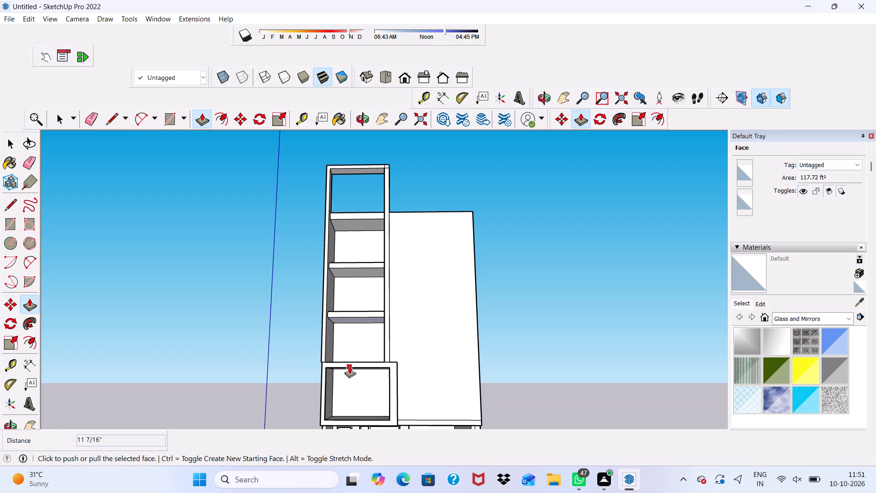
{"action": "scroll", "coordinate": [349, 367], "scroll_direction": "up", "scroll_amount": 3}
{"action": "middle_click_drag", "start_coordinate": [346, 355], "coordinate": [350, 258]}
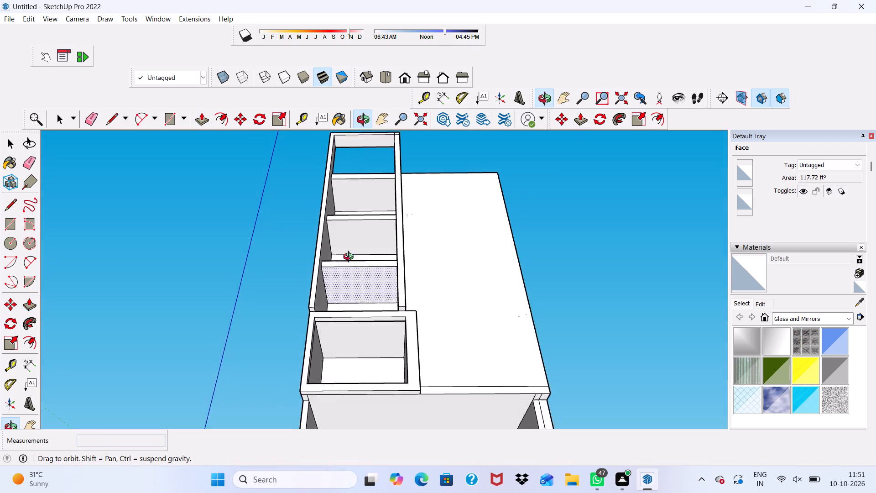
{"action": "middle_click_drag", "start_coordinate": [350, 258], "coordinate": [335, 323]}
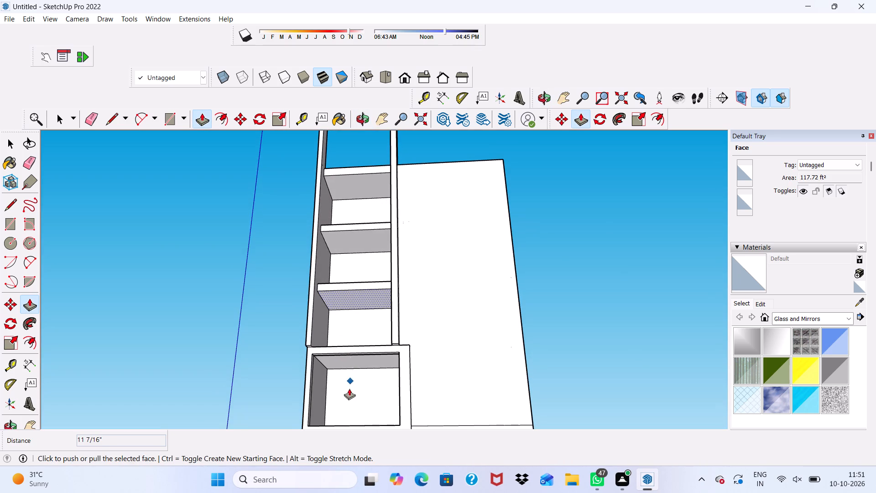
{"action": "scroll", "coordinate": [349, 389], "scroll_direction": "up", "scroll_amount": 4}
{"action": "scroll", "coordinate": [394, 305], "scroll_direction": "down", "scroll_amount": 4}
{"action": "middle_click_drag", "start_coordinate": [357, 399], "coordinate": [344, 340]}
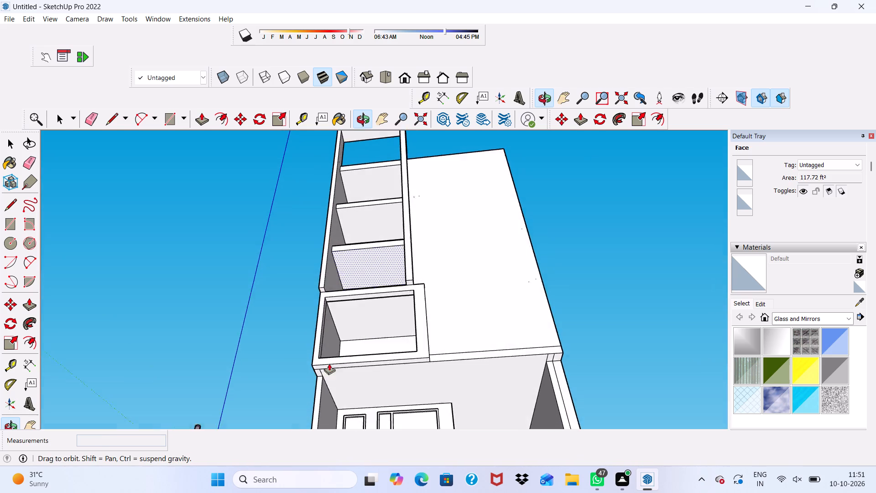
{"action": "scroll", "coordinate": [325, 369], "scroll_direction": "up", "scroll_amount": 4}
{"action": "left_click", "coordinate": [93, 112]}
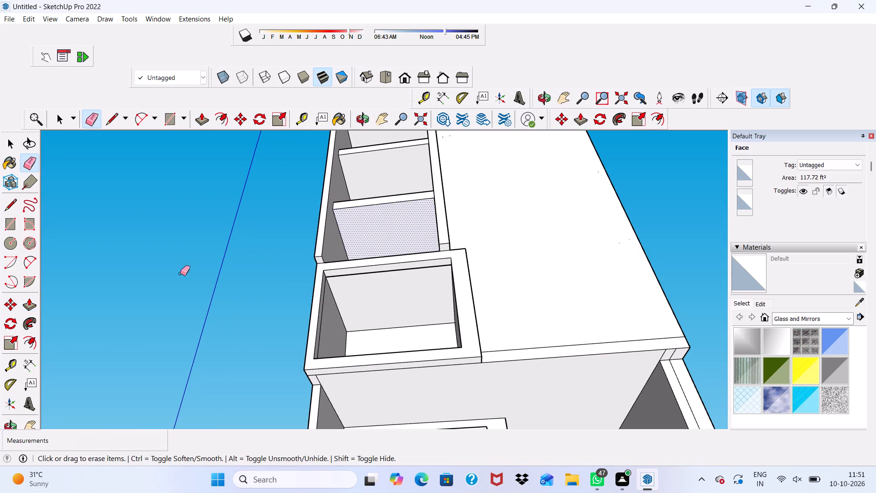
{"action": "scroll", "coordinate": [433, 383], "scroll_direction": "up", "scroll_amount": 9}
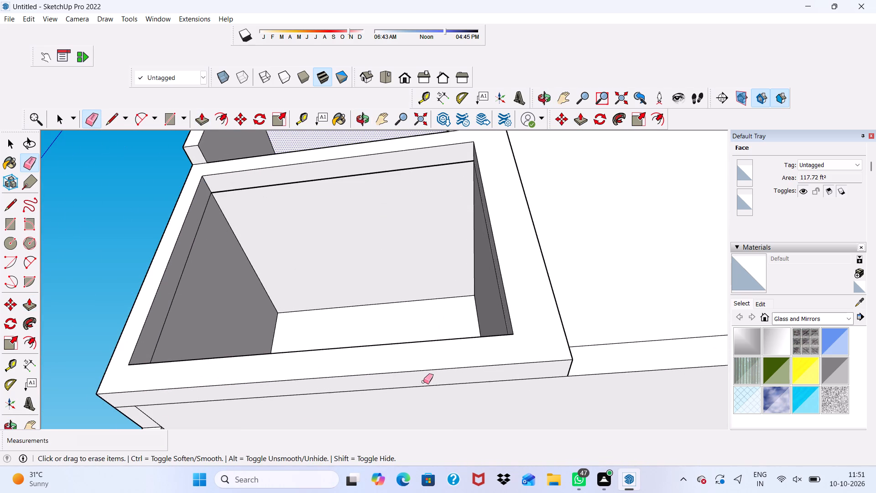
{"action": "left_click_drag", "start_coordinate": [423, 382], "coordinate": [423, 393]}
Erase the lengthwise seam edge along the bottom of the large panel beside the open square box.
{"action": "scroll", "coordinate": [422, 393], "scroll_direction": "down", "scroll_amount": 4}
{"action": "scroll", "coordinate": [548, 361], "scroll_direction": "down", "scroll_amount": 3}
{"action": "middle_click_drag", "start_coordinate": [534, 383], "coordinate": [507, 402]}
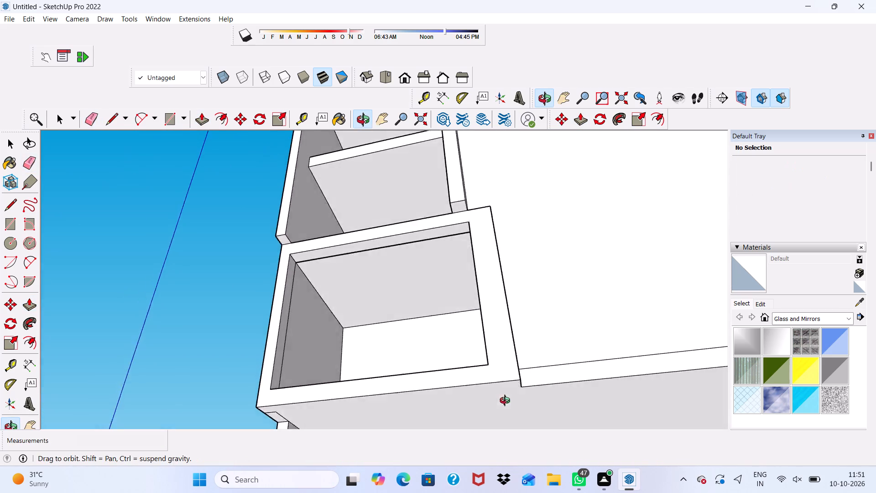
{"action": "middle_click_drag", "start_coordinate": [507, 402], "coordinate": [464, 429]}
{"action": "left_click_drag", "start_coordinate": [549, 359], "coordinate": [542, 388]}
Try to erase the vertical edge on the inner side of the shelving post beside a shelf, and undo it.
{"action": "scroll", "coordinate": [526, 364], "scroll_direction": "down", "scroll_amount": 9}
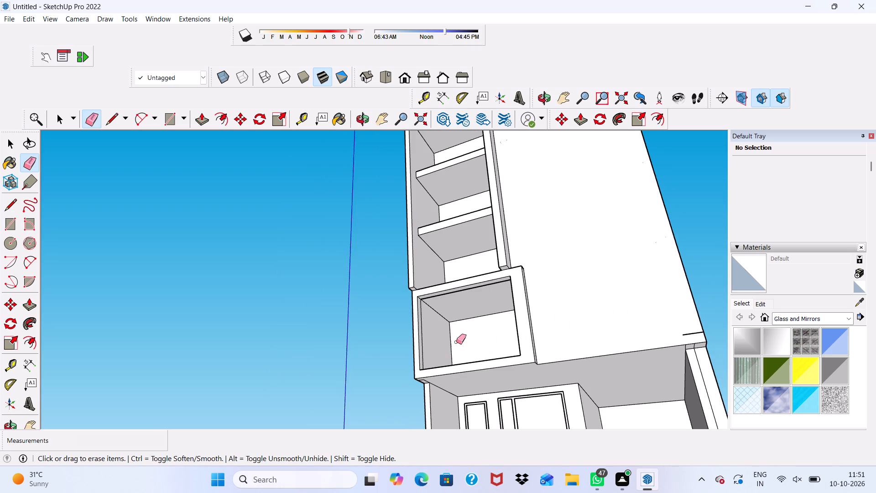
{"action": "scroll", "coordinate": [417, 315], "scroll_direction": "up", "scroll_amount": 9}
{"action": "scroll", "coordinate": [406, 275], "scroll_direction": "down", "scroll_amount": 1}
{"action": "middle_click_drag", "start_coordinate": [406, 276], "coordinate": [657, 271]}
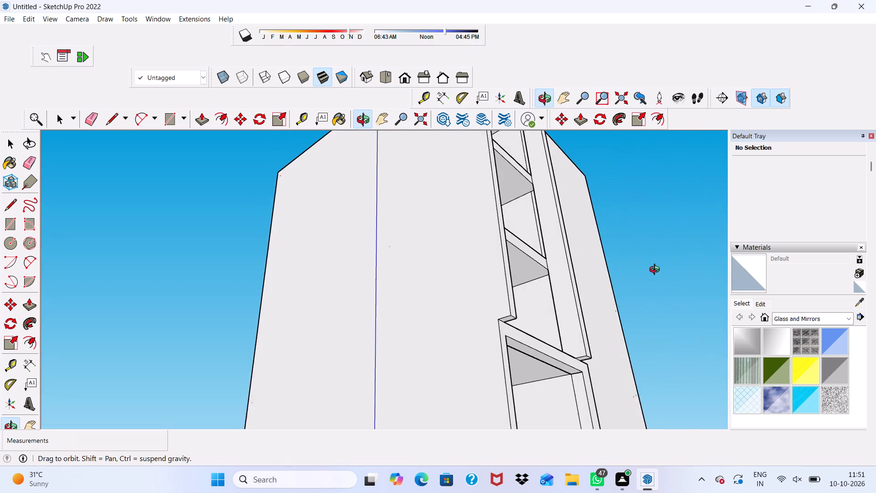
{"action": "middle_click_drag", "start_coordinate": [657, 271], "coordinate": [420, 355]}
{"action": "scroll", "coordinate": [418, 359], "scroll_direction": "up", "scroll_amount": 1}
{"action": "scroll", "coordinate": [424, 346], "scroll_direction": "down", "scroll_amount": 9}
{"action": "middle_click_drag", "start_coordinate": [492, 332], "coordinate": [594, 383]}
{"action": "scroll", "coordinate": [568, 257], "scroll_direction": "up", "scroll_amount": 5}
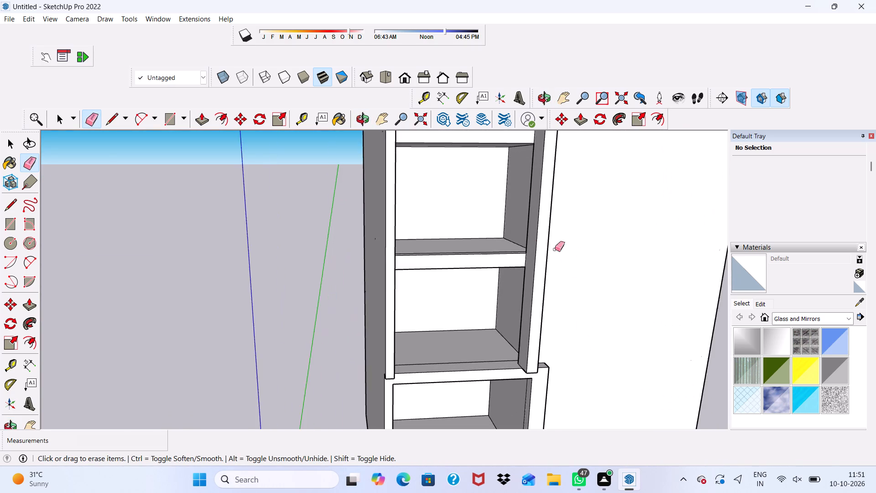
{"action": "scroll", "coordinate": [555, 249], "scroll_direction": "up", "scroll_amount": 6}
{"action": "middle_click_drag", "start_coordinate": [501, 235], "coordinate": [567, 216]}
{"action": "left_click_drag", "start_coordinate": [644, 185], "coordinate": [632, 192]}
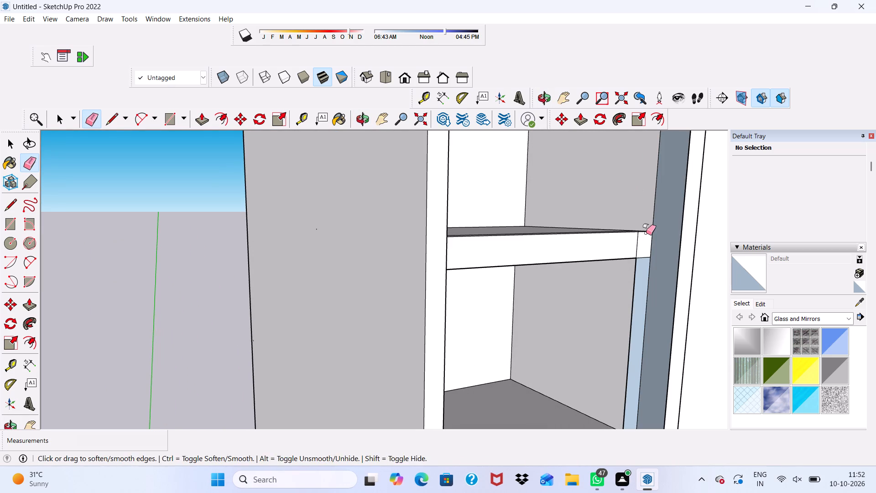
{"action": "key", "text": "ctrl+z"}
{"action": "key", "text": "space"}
Inspect the thickened shelves from above and the front, and the whole unit from a distance.
{"action": "scroll", "coordinate": [643, 233], "scroll_direction": "down", "scroll_amount": 4}
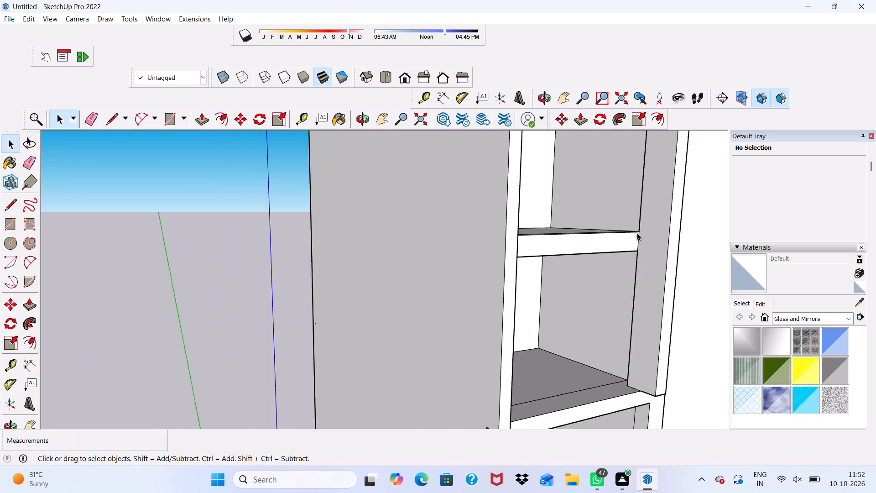
{"action": "scroll", "coordinate": [637, 233], "scroll_direction": "down", "scroll_amount": 2}
{"action": "middle_click_drag", "start_coordinate": [628, 233], "coordinate": [498, 296]}
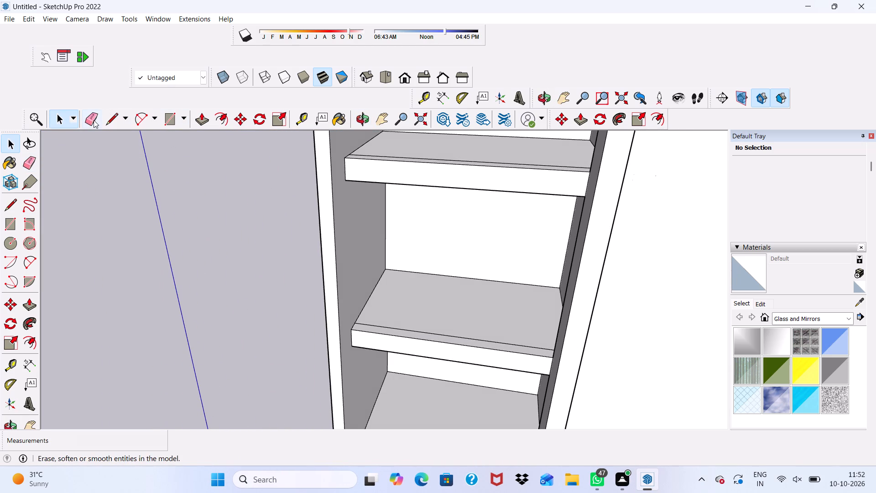
{"action": "left_click", "coordinate": [93, 120]}
{"action": "scroll", "coordinate": [378, 320], "scroll_direction": "up", "scroll_amount": 5}
{"action": "scroll", "coordinate": [401, 331], "scroll_direction": "down", "scroll_amount": 6}
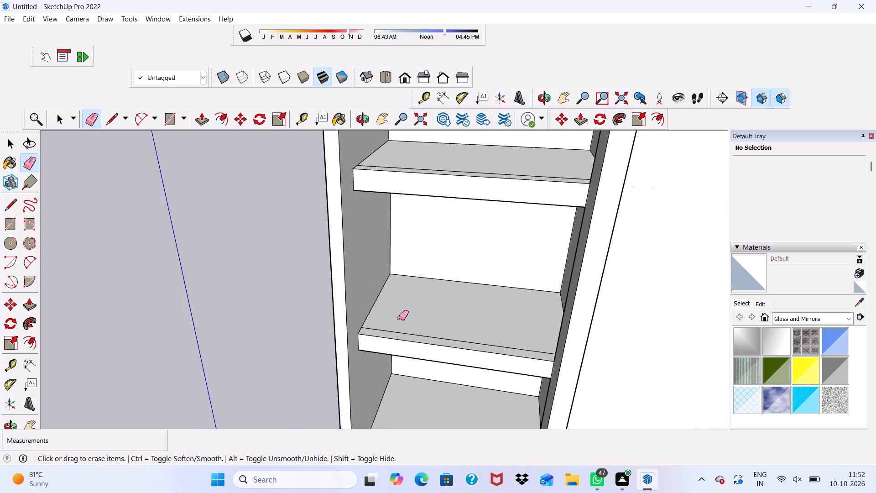
{"action": "middle_click_drag", "start_coordinate": [380, 308], "coordinate": [400, 256]}
{"action": "scroll", "coordinate": [400, 256], "scroll_direction": "up", "scroll_amount": 1}
{"action": "scroll", "coordinate": [401, 264], "scroll_direction": "down", "scroll_amount": 6}
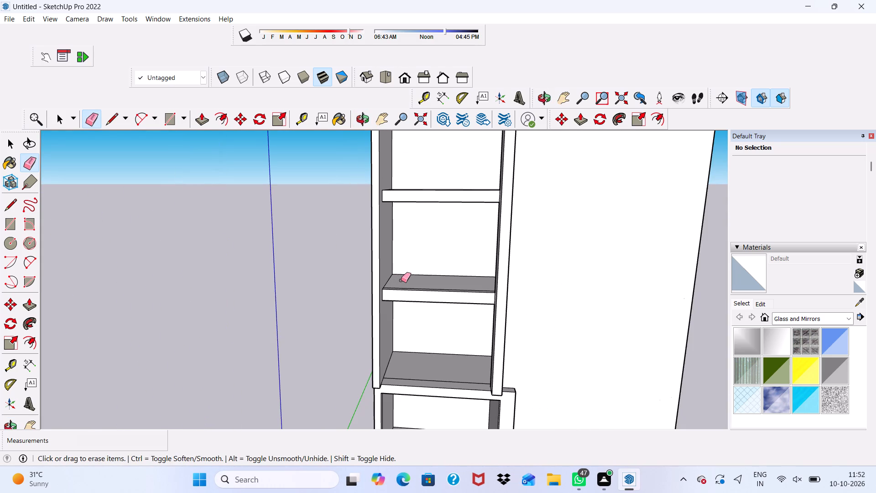
{"action": "scroll", "coordinate": [401, 280], "scroll_direction": "down", "scroll_amount": 5}
{"action": "middle_click_drag", "start_coordinate": [403, 302], "coordinate": [412, 277]}
{"action": "scroll", "coordinate": [413, 277], "scroll_direction": "up", "scroll_amount": 1}
{"action": "scroll", "coordinate": [413, 283], "scroll_direction": "down", "scroll_amount": 4}
{"action": "middle_click_drag", "start_coordinate": [413, 308], "coordinate": [486, 244]}
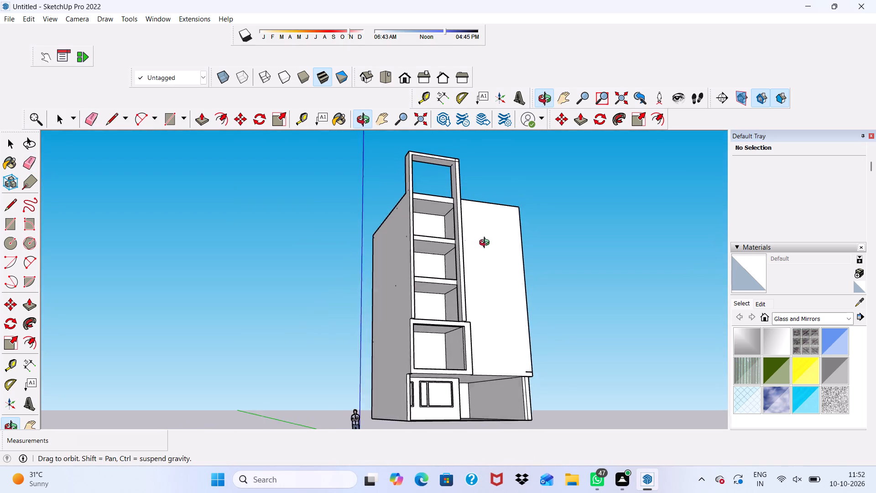
{"action": "middle_click_drag", "start_coordinate": [486, 244], "coordinate": [495, 282]}
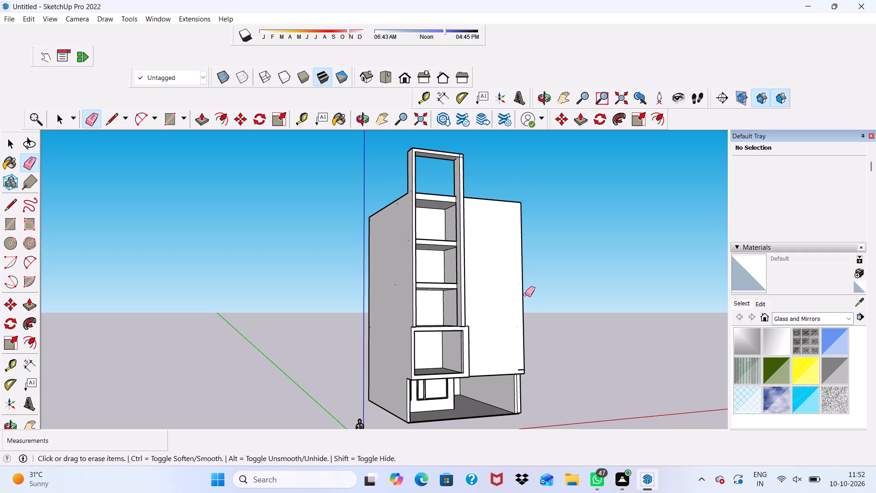
{"action": "key", "text": "space"}
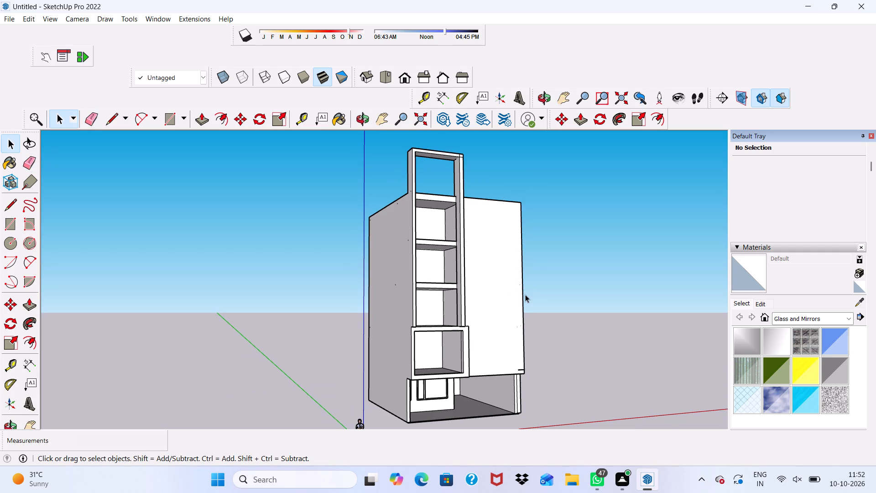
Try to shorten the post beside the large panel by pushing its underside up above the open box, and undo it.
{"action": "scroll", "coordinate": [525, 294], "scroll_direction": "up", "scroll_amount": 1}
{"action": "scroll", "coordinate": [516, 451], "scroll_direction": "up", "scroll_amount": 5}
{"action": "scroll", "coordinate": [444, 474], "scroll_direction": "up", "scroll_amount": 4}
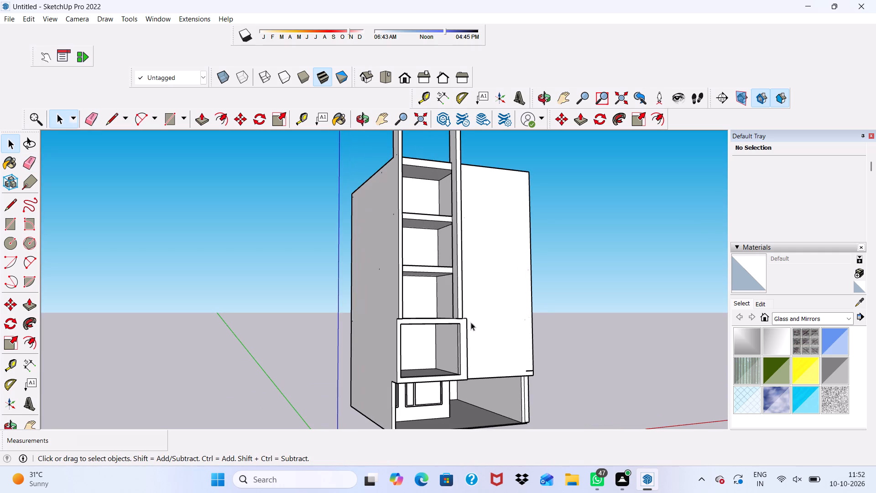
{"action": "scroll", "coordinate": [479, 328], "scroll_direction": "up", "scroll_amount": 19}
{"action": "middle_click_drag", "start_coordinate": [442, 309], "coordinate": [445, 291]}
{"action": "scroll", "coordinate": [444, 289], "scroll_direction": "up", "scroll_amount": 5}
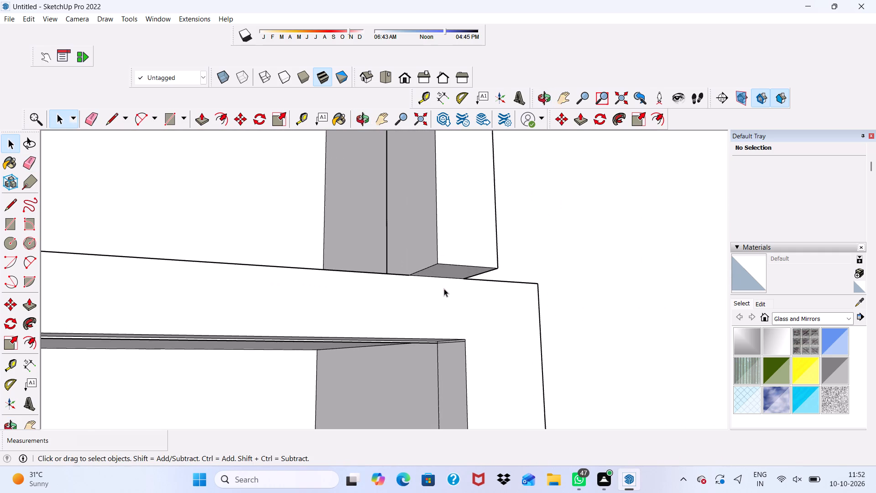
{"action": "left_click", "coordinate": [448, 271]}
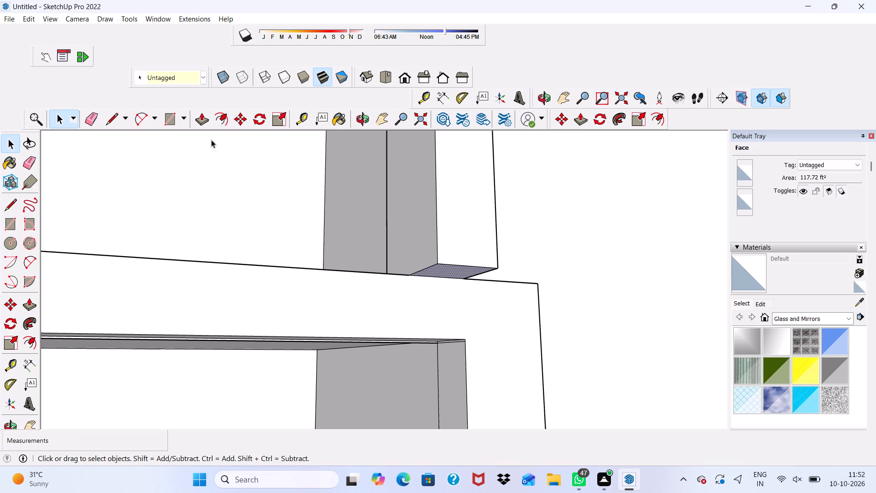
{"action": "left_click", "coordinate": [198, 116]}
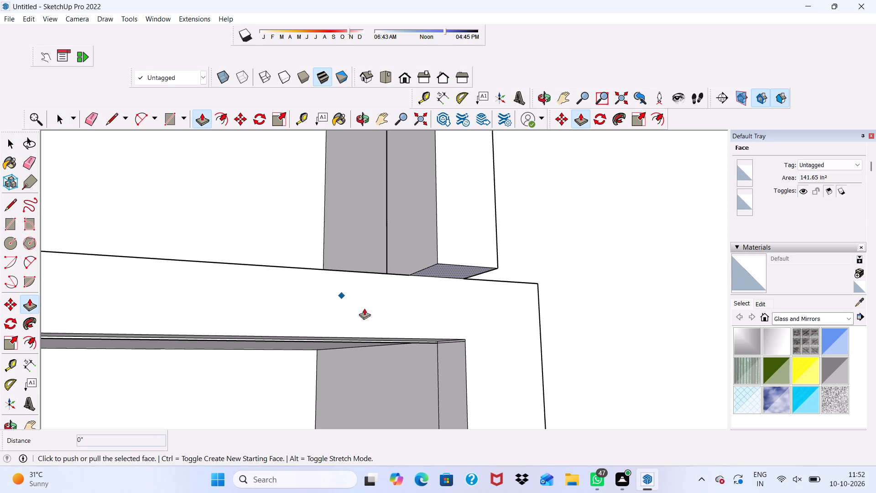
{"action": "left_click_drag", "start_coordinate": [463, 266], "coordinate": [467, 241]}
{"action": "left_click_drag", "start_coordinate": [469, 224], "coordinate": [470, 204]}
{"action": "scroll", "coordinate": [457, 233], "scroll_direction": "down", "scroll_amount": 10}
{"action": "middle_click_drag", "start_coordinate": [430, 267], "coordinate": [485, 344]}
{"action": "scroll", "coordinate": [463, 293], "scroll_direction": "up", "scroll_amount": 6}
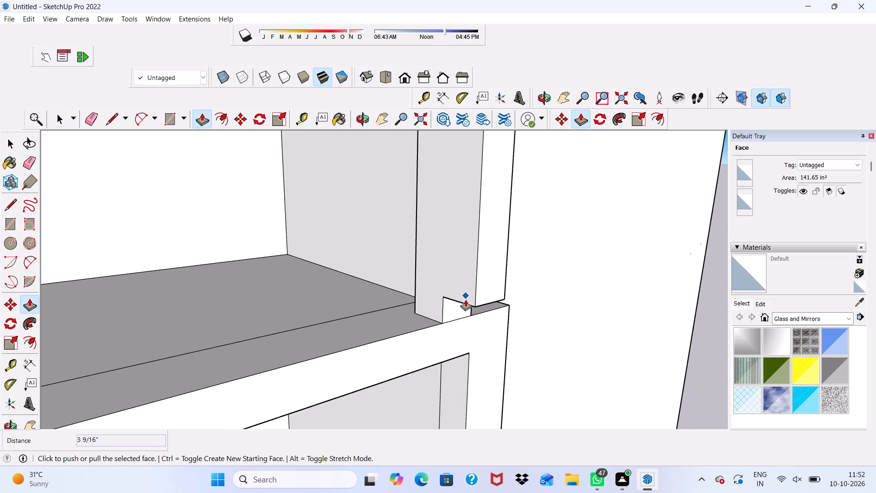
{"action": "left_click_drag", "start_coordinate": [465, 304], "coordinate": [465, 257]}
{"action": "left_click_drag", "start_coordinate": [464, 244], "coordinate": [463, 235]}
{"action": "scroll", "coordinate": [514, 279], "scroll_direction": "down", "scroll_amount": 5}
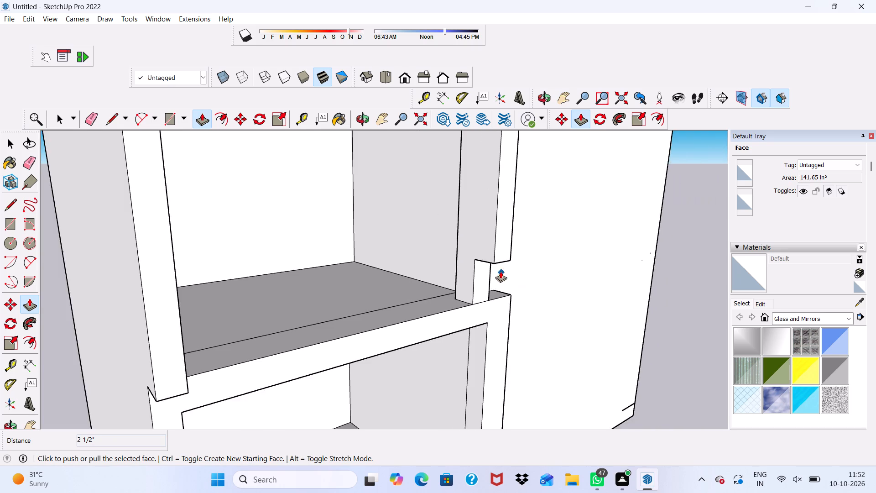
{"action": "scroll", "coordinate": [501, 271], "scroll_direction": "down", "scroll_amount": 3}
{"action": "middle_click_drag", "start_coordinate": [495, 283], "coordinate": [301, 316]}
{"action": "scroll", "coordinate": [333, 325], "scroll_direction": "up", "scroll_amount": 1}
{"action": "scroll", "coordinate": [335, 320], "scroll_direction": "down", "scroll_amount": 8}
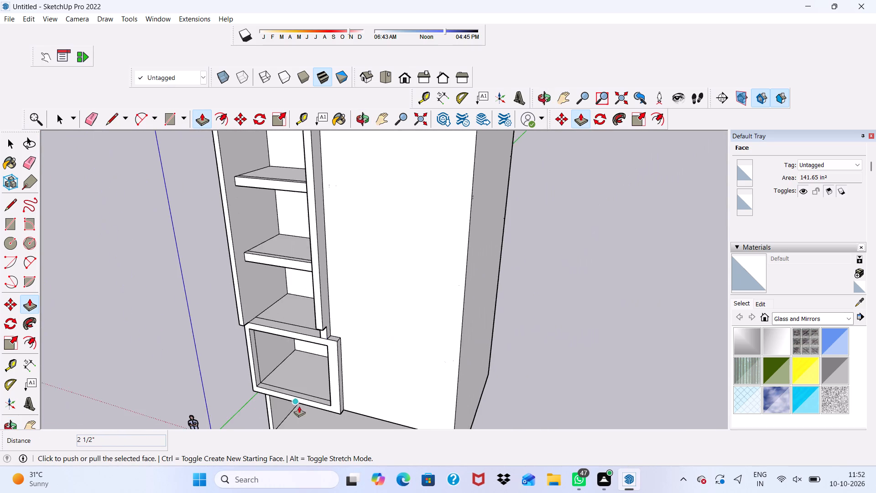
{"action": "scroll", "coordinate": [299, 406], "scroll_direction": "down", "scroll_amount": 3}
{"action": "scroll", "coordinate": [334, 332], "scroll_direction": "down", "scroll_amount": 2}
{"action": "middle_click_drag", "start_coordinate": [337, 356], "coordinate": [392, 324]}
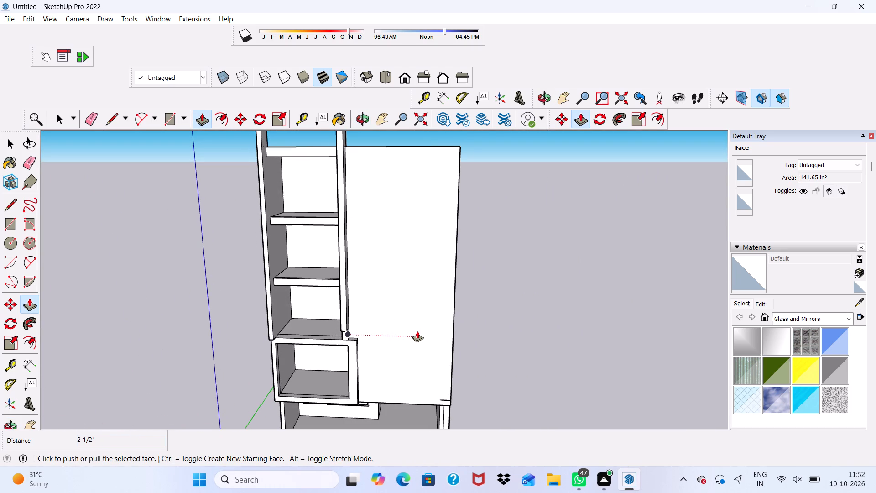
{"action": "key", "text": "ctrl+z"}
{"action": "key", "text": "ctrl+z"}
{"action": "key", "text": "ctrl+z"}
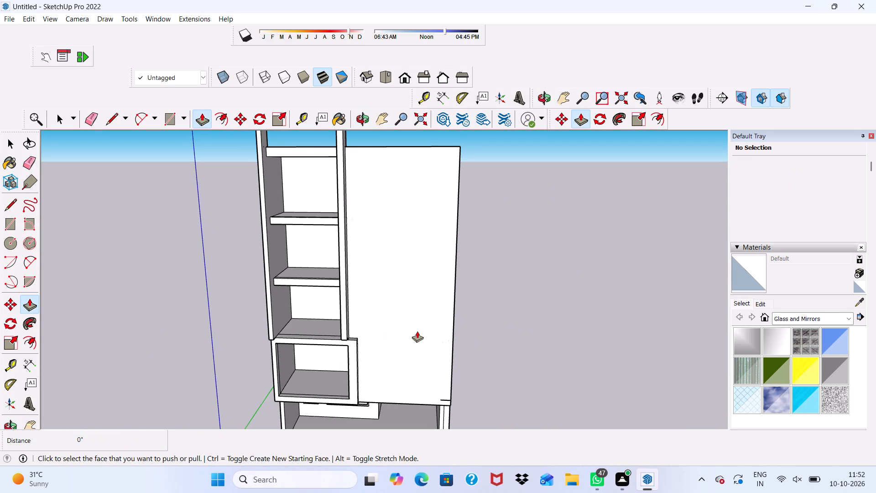
Undo the earlier edits back through the seam erasures, the shelf thickening and the extension of the post beside the large panel.
{"action": "key", "text": "ctrl+z"}
{"action": "key", "text": "ctrl+z"}
{"action": "key", "text": "ctrl+z"}
{"action": "key", "text": "ctrl+z"}
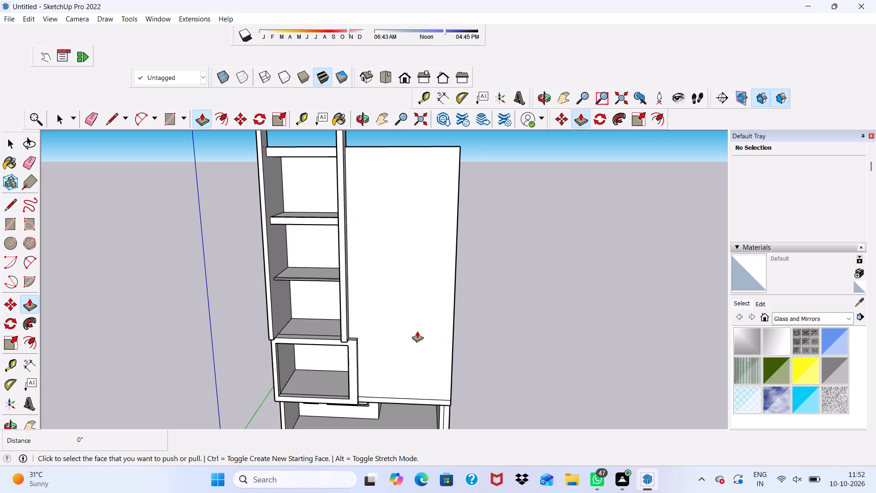
{"action": "key", "text": "ctrl+z"}
{"action": "key", "text": "ctrl+z"}
{"action": "key", "text": "ctrl+z"}
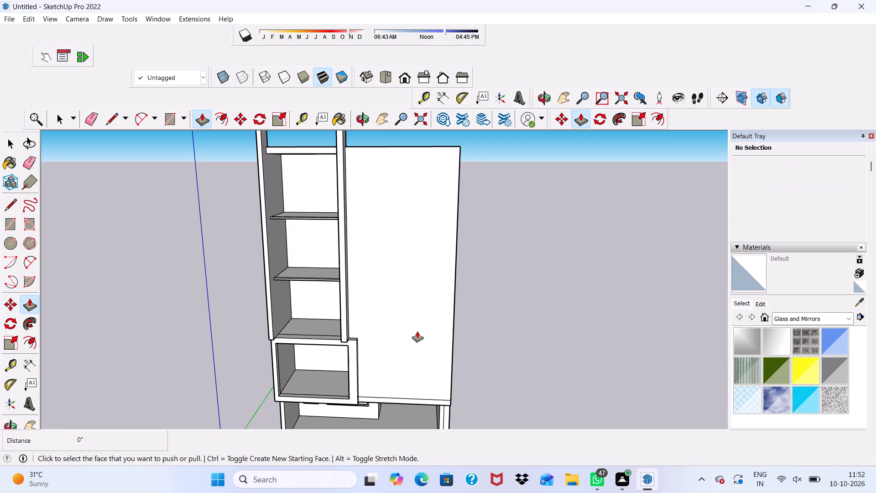
{"action": "key", "text": "ctrl+z"}
{"action": "key", "text": "ctrl+z"}
{"action": "key", "text": "ctrl+z"}
{"action": "key", "text": "ctrl+z"}
{"action": "key", "text": "ctrl+z"}
{"action": "key", "text": "ctrl+z"}
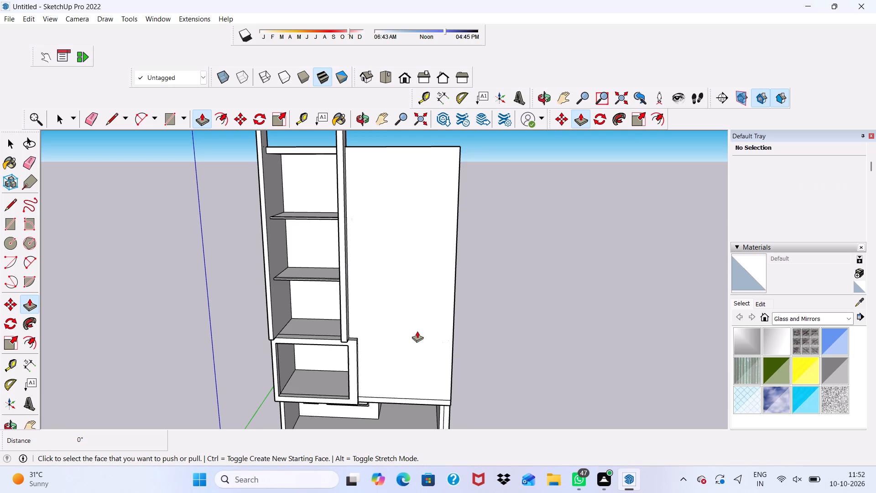
{"action": "key", "text": "ctrl+z"}
{"action": "key", "text": "ctrl+z"}
{"action": "key", "text": "ctrl+z"}
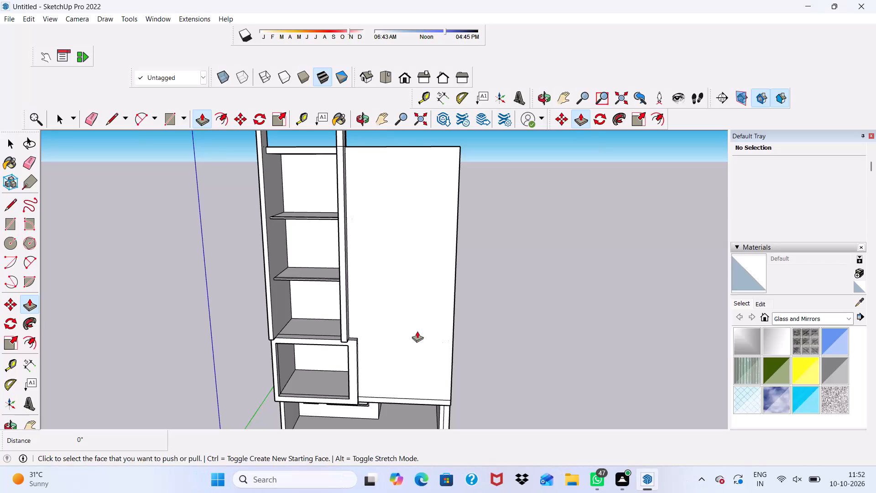
{"action": "key", "text": "ctrl+z"}
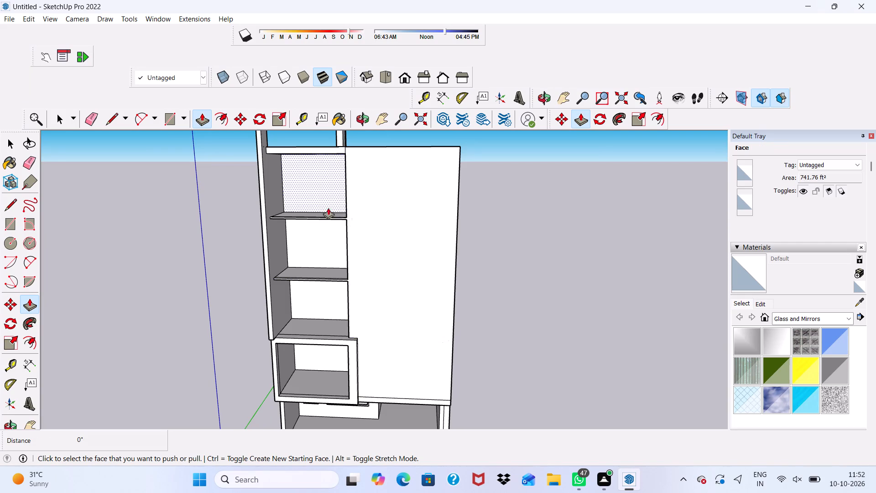
Extend the post beside the large panel down 21' 8 11/16" with Push/Pull, from above the top shelf to the lower shelf.
{"action": "middle_click_drag", "start_coordinate": [318, 201], "coordinate": [339, 127]}
{"action": "scroll", "coordinate": [376, 171], "scroll_direction": "up", "scroll_amount": 1}
{"action": "scroll", "coordinate": [370, 186], "scroll_direction": "down", "scroll_amount": 5}
{"action": "scroll", "coordinate": [365, 117], "scroll_direction": "up", "scroll_amount": 11}
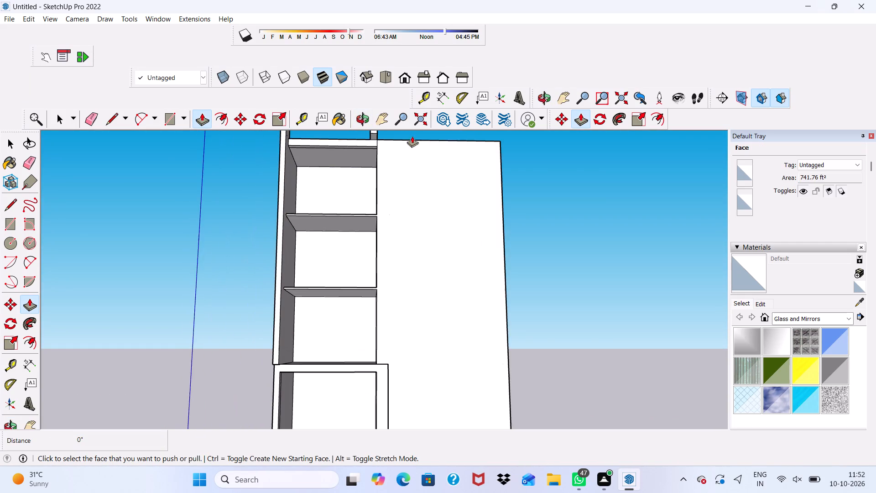
{"action": "scroll", "coordinate": [357, 136], "scroll_direction": "up", "scroll_amount": 5}
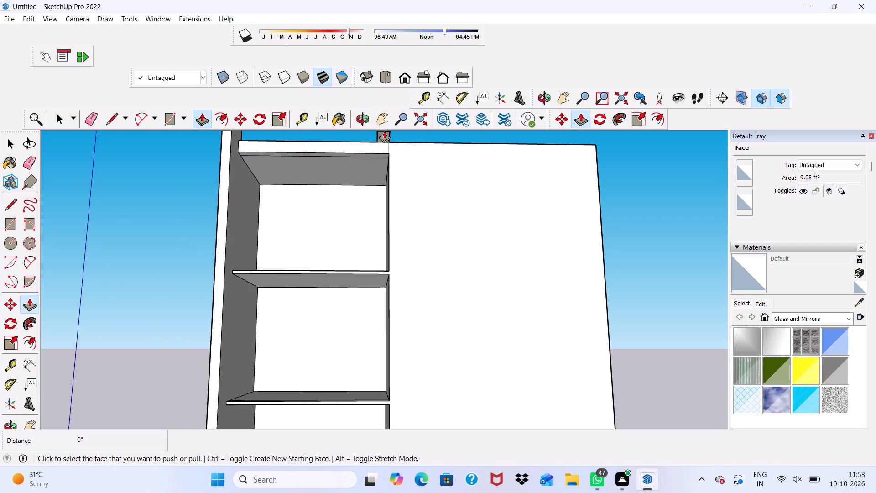
{"action": "scroll", "coordinate": [384, 131], "scroll_direction": "up", "scroll_amount": 4}
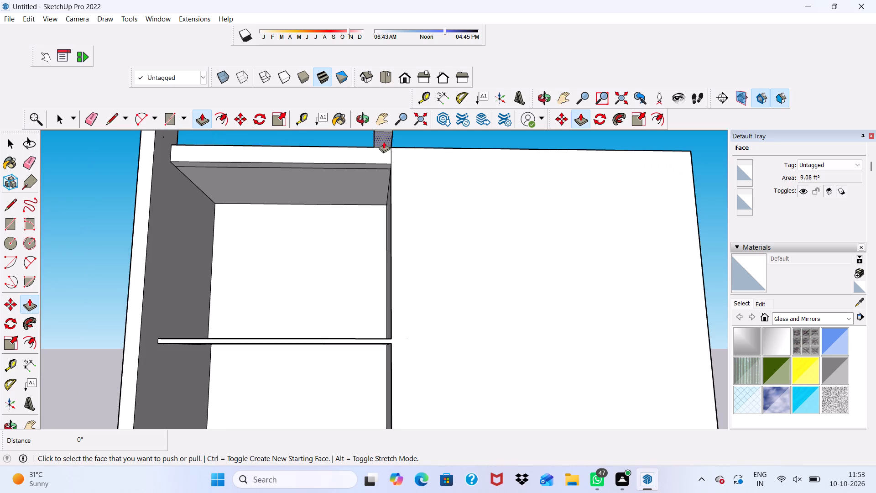
{"action": "left_click", "coordinate": [382, 137]}
{"action": "scroll", "coordinate": [377, 164], "scroll_direction": "down", "scroll_amount": 13}
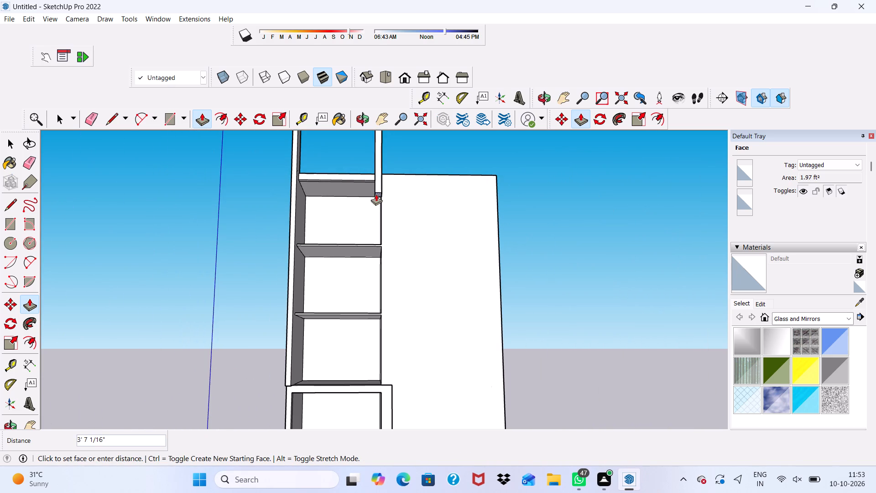
{"action": "scroll", "coordinate": [376, 194], "scroll_direction": "down", "scroll_amount": 4}
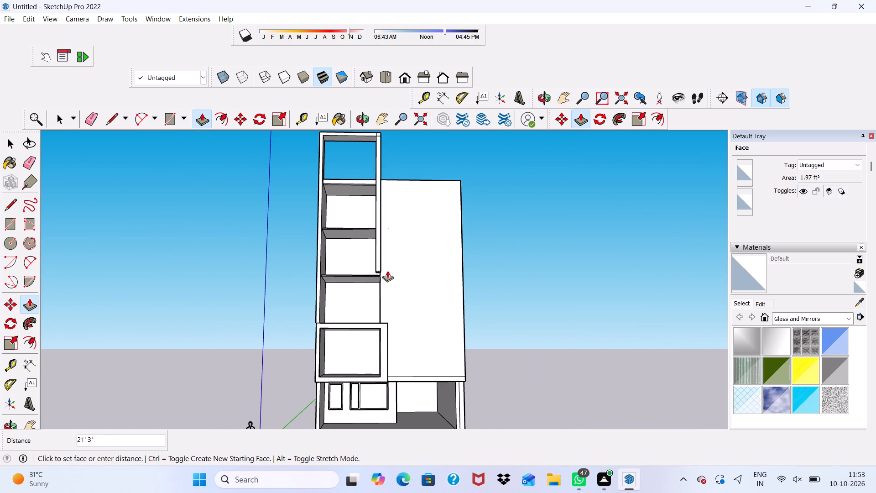
{"action": "scroll", "coordinate": [387, 271], "scroll_direction": "up", "scroll_amount": 5}
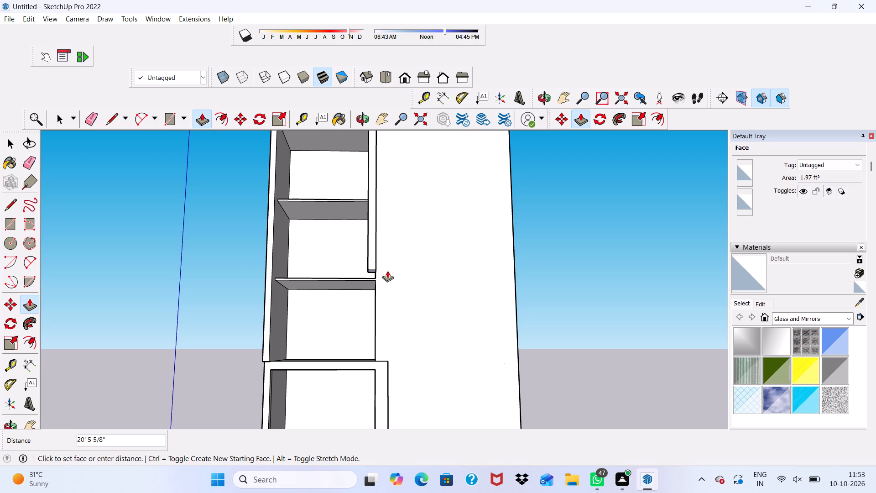
{"action": "scroll", "coordinate": [387, 271], "scroll_direction": "up", "scroll_amount": 6}
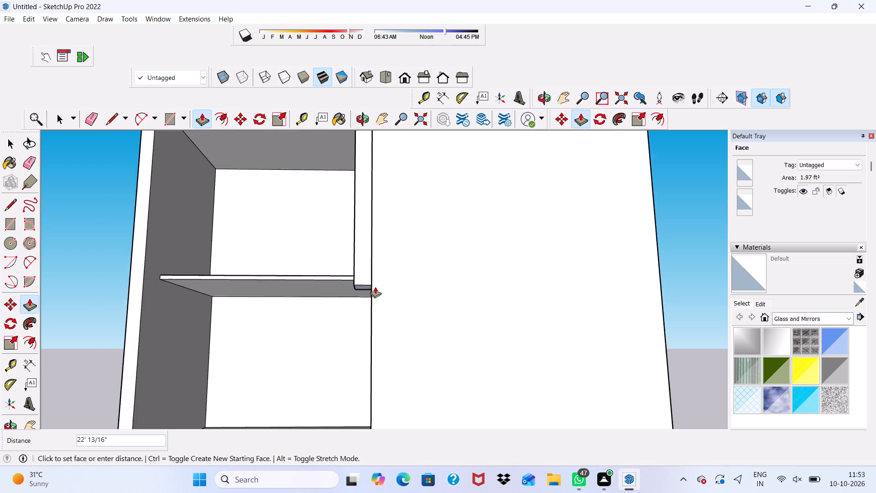
{"action": "scroll", "coordinate": [375, 287], "scroll_direction": "up", "scroll_amount": 12}
{"action": "left_click", "coordinate": [380, 283]}
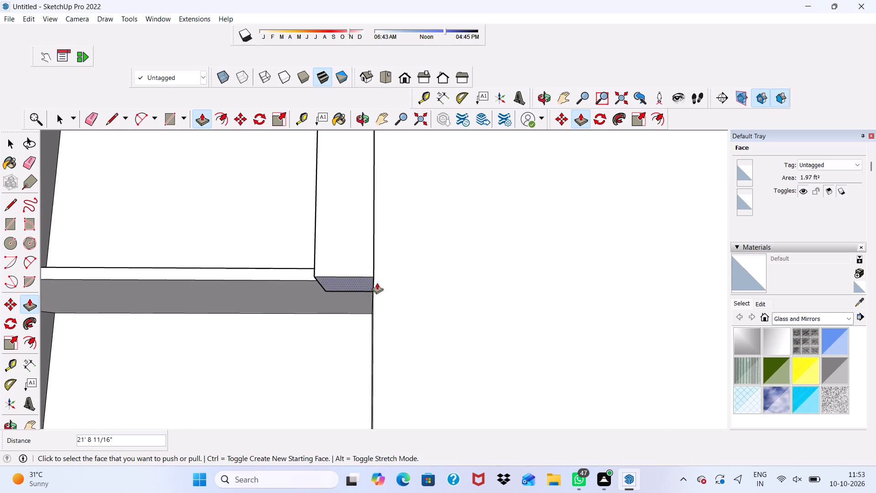
Thicken the lower shelf by pulling its underside down 2 1/2" and then further, past the post's lower end.
{"action": "scroll", "coordinate": [329, 283], "scroll_direction": "down", "scroll_amount": 2}
{"action": "left_click", "coordinate": [242, 291]}
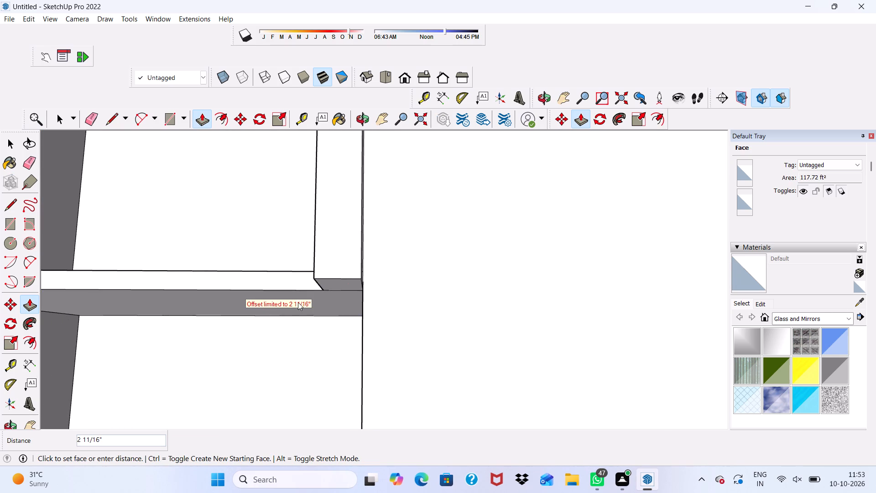
{"action": "left_click", "coordinate": [321, 299]}
{"action": "scroll", "coordinate": [355, 259], "scroll_direction": "down", "scroll_amount": 7}
{"action": "middle_click_drag", "start_coordinate": [374, 248], "coordinate": [253, 326]}
{"action": "scroll", "coordinate": [173, 289], "scroll_direction": "up", "scroll_amount": 1}
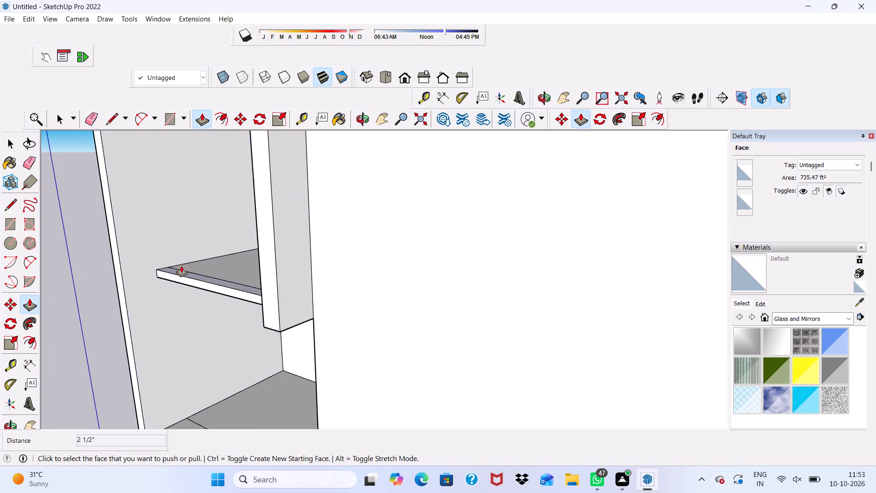
{"action": "scroll", "coordinate": [183, 257], "scroll_direction": "up", "scroll_amount": 1}
{"action": "scroll", "coordinate": [183, 257], "scroll_direction": "down", "scroll_amount": 6}
{"action": "middle_click_drag", "start_coordinate": [185, 274], "coordinate": [381, 230]}
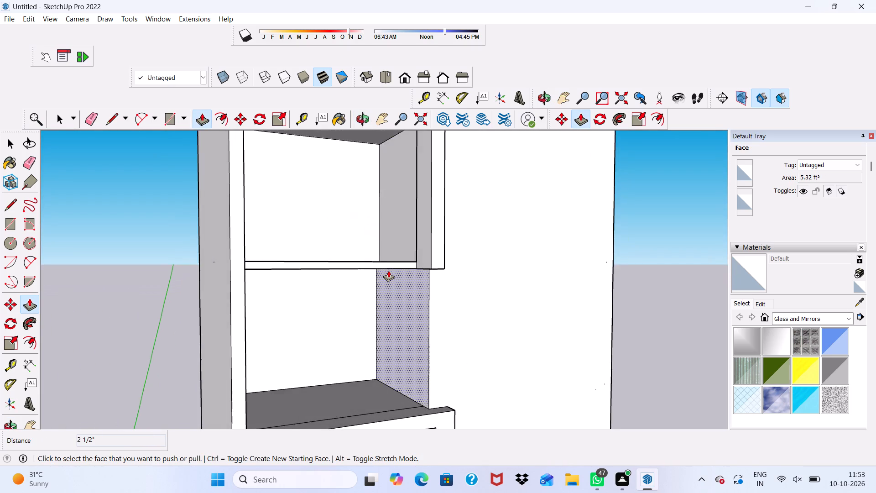
{"action": "scroll", "coordinate": [388, 270], "scroll_direction": "up", "scroll_amount": 4}
{"action": "scroll", "coordinate": [386, 271], "scroll_direction": "down", "scroll_amount": 1}
{"action": "middle_click_drag", "start_coordinate": [386, 271], "coordinate": [375, 220]}
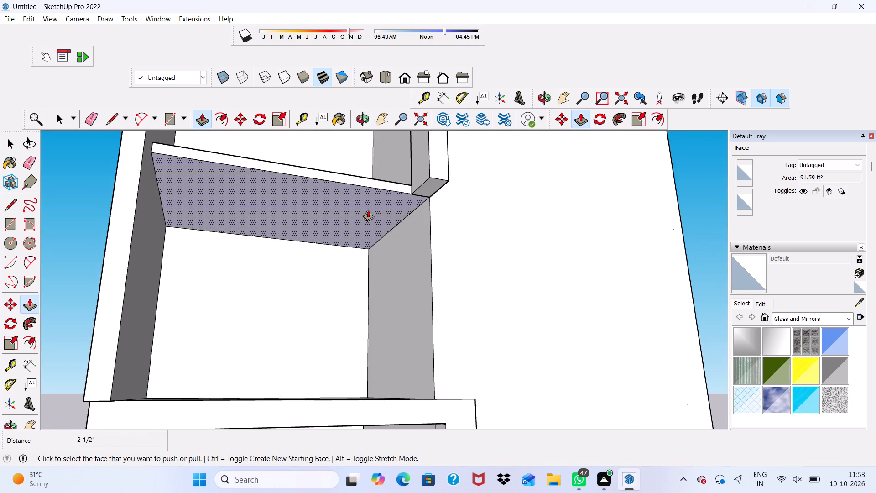
{"action": "left_click_drag", "start_coordinate": [368, 201], "coordinate": [367, 209]}
{"action": "left_click", "coordinate": [362, 209]}
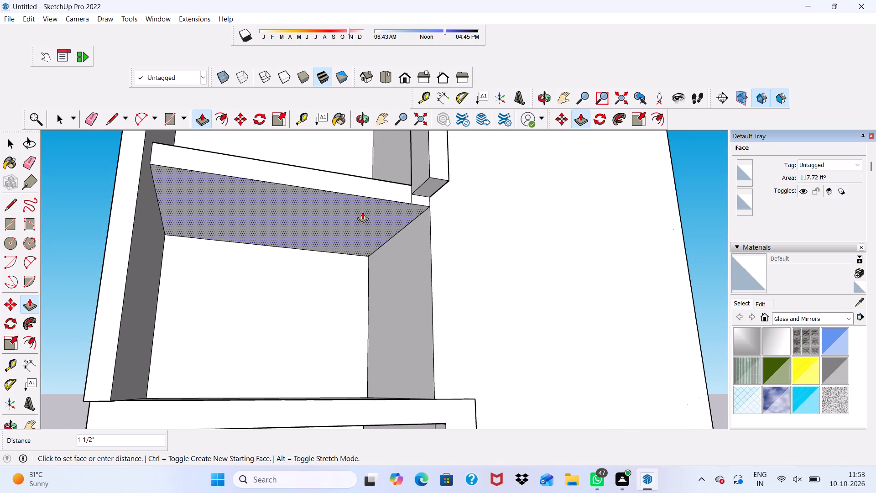
Extend the post's lower end down 6 5/8" to meet the underside of the thickened lower shelf.
{"action": "scroll", "coordinate": [428, 181], "scroll_direction": "up", "scroll_amount": 3}
{"action": "left_click", "coordinate": [428, 181]}
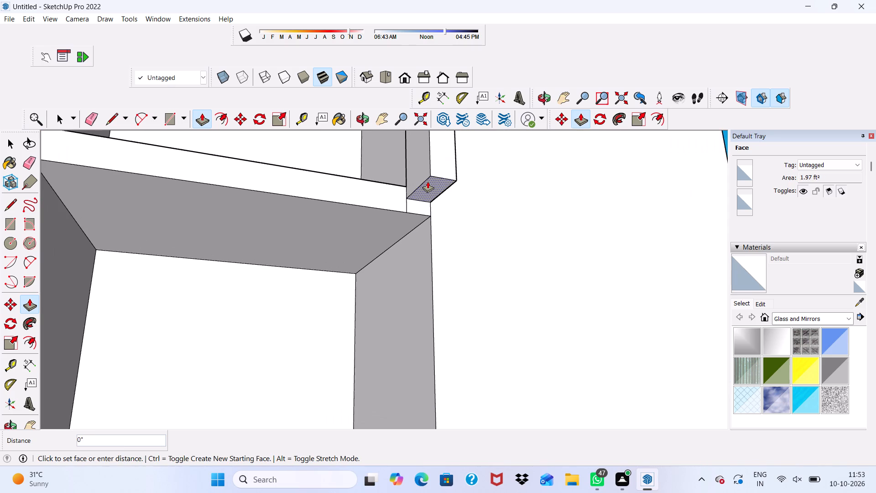
{"action": "left_click", "coordinate": [378, 205]}
Thicken the shelf above it by pulling its underside down 6 9/16".
{"action": "scroll", "coordinate": [376, 191], "scroll_direction": "down", "scroll_amount": 8}
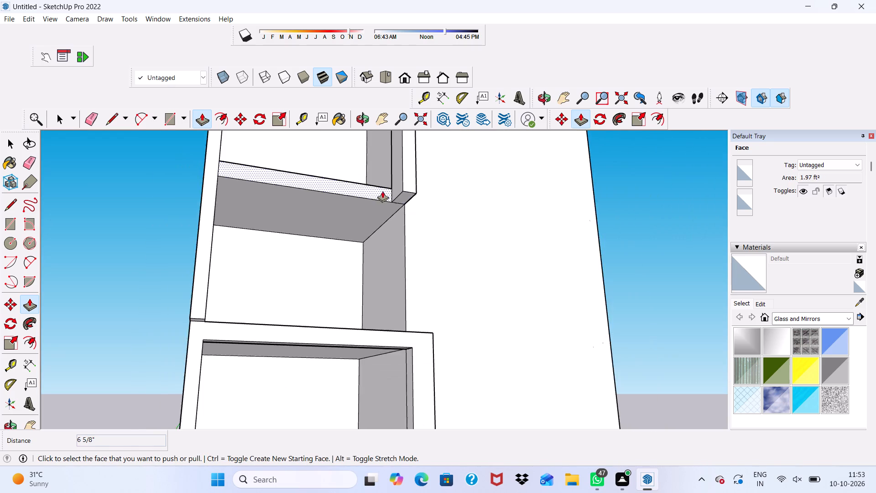
{"action": "scroll", "coordinate": [382, 191], "scroll_direction": "down", "scroll_amount": 5}
{"action": "middle_click_drag", "start_coordinate": [377, 189], "coordinate": [311, 234]}
{"action": "scroll", "coordinate": [346, 217], "scroll_direction": "down", "scroll_amount": 1}
{"action": "scroll", "coordinate": [281, 131], "scroll_direction": "up", "scroll_amount": 12}
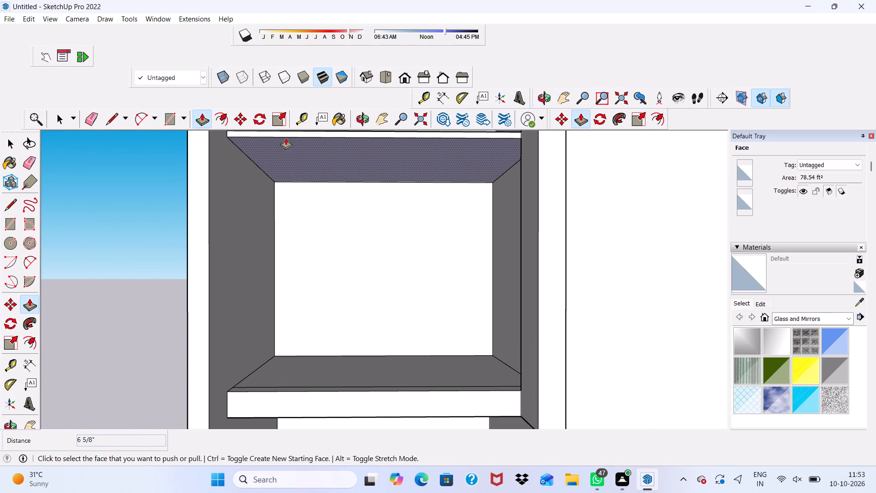
{"action": "left_click", "coordinate": [283, 152]}
{"action": "left_click", "coordinate": [299, 165]}
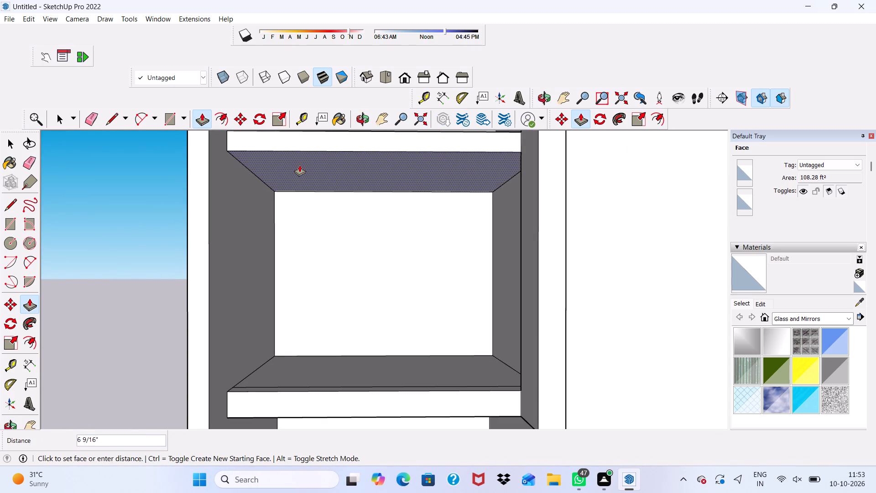
Inspect the thickened shelves and the extended post from the front, from above and from a distance.
{"action": "scroll", "coordinate": [299, 166], "scroll_direction": "down", "scroll_amount": 13}
{"action": "middle_click_drag", "start_coordinate": [330, 170], "coordinate": [323, 217]}
{"action": "scroll", "coordinate": [315, 214], "scroll_direction": "down", "scroll_amount": 4}
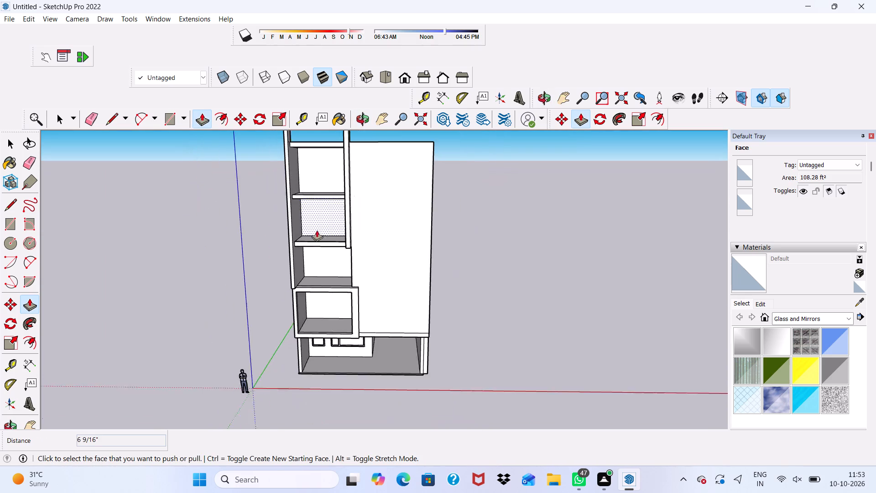
{"action": "scroll", "coordinate": [317, 230], "scroll_direction": "down", "scroll_amount": 1}
{"action": "scroll", "coordinate": [297, 154], "scroll_direction": "up", "scroll_amount": 12}
{"action": "middle_click_drag", "start_coordinate": [309, 156], "coordinate": [319, 129]}
{"action": "scroll", "coordinate": [320, 128], "scroll_direction": "up", "scroll_amount": 1}
{"action": "scroll", "coordinate": [310, 194], "scroll_direction": "down", "scroll_amount": 3}
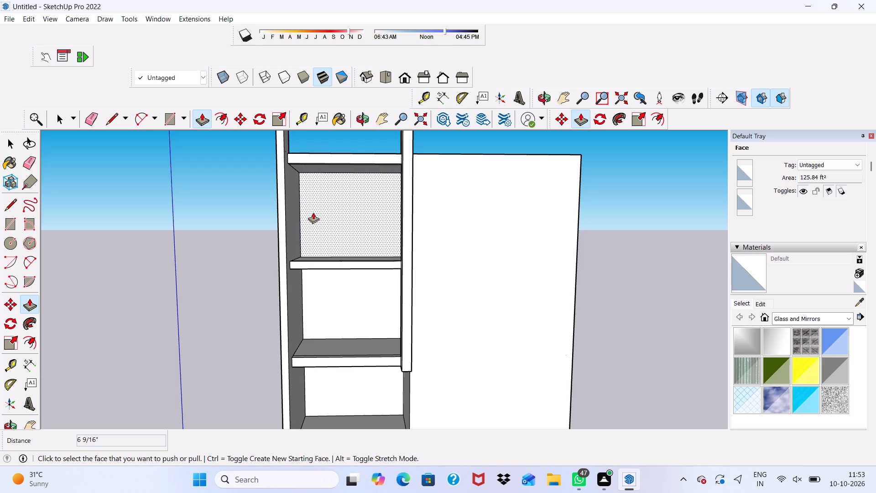
Erase the leftover vertical edges along the outer and inner sides of the post above the large panel.
{"action": "left_click", "coordinate": [93, 119]}
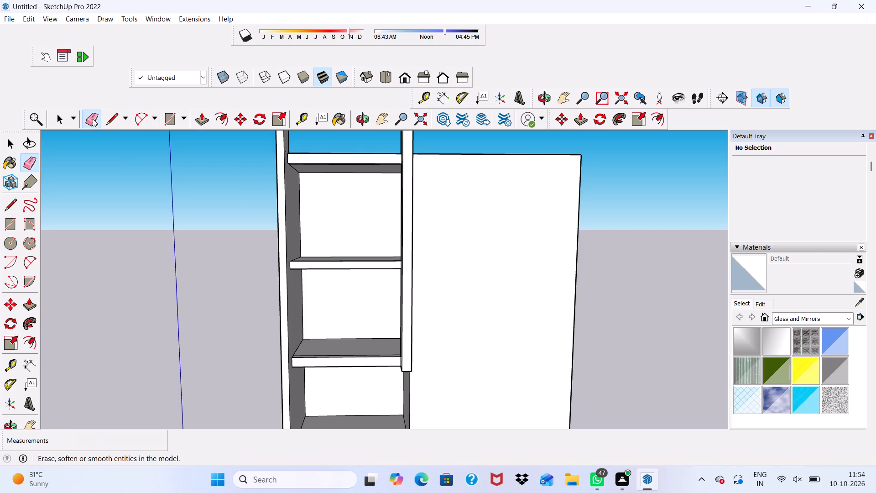
{"action": "scroll", "coordinate": [331, 136], "scroll_direction": "up", "scroll_amount": 6}
{"action": "middle_click_drag", "start_coordinate": [247, 280], "coordinate": [260, 206]}
{"action": "scroll", "coordinate": [299, 189], "scroll_direction": "up", "scroll_amount": 6}
{"action": "scroll", "coordinate": [306, 183], "scroll_direction": "down", "scroll_amount": 10}
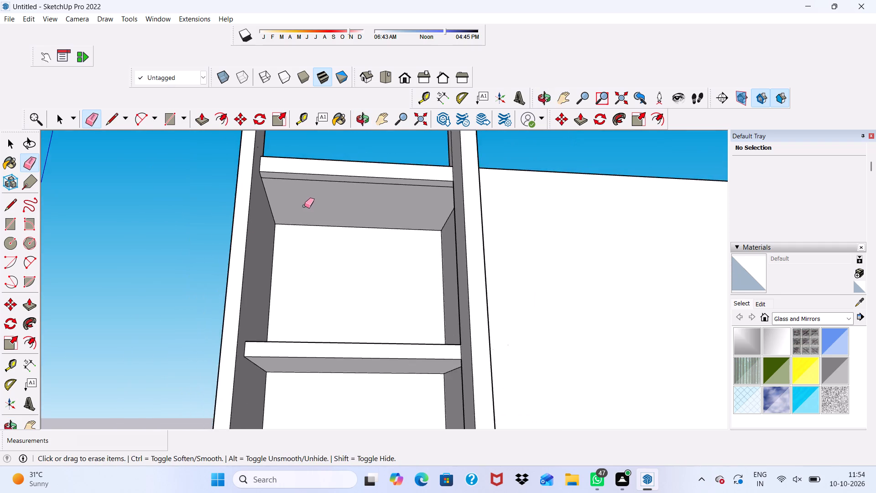
{"action": "middle_click_drag", "start_coordinate": [307, 214], "coordinate": [86, 295]}
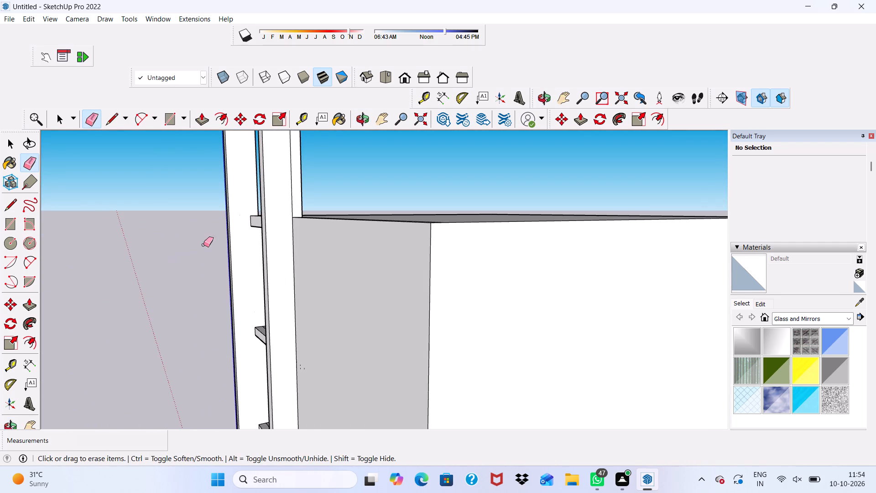
{"action": "scroll", "coordinate": [229, 187], "scroll_direction": "up", "scroll_amount": 1}
{"action": "left_click_drag", "start_coordinate": [298, 195], "coordinate": [302, 192]}
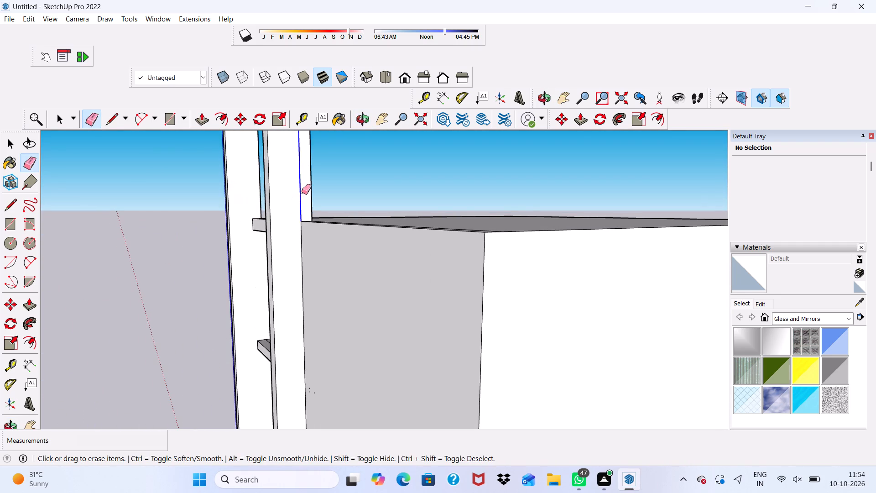
{"action": "left_click_drag", "start_coordinate": [302, 192], "coordinate": [302, 191]}
{"action": "scroll", "coordinate": [265, 204], "scroll_direction": "down", "scroll_amount": 1}
{"action": "middle_click_drag", "start_coordinate": [272, 201], "coordinate": [547, 209]}
{"action": "scroll", "coordinate": [469, 186], "scroll_direction": "up", "scroll_amount": 6}
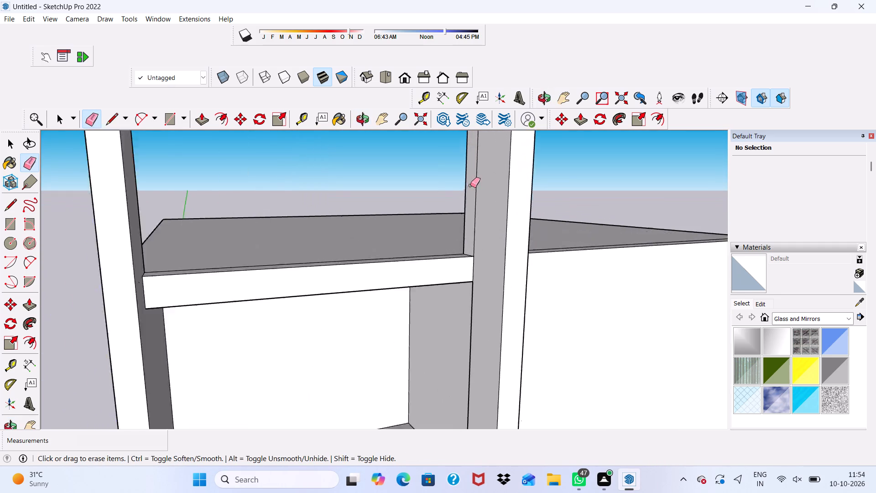
{"action": "left_click", "coordinate": [477, 184]}
Push/Pull the reversed face at the back of the post's top end by about 11 5/16".
{"action": "scroll", "coordinate": [477, 184], "scroll_direction": "down", "scroll_amount": 13}
{"action": "middle_click_drag", "start_coordinate": [423, 194], "coordinate": [342, 211]}
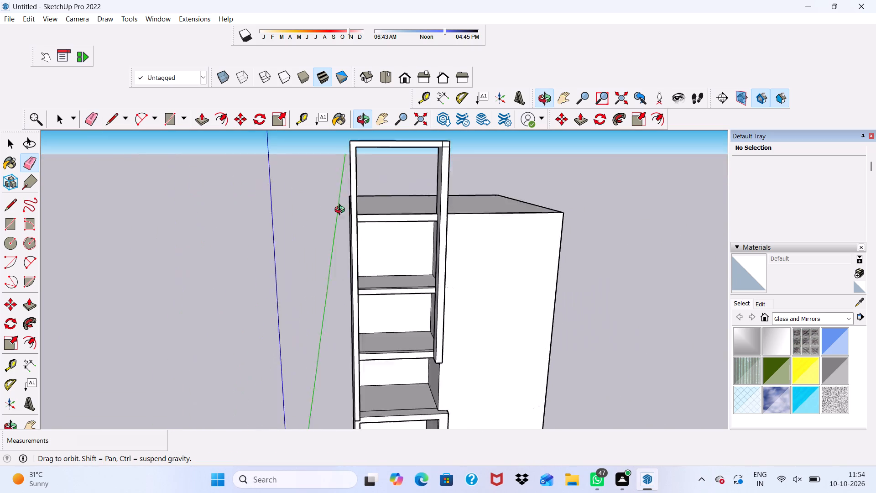
{"action": "middle_click_drag", "start_coordinate": [342, 211], "coordinate": [232, 171]}
{"action": "middle_click_drag", "start_coordinate": [254, 227], "coordinate": [229, 320]}
{"action": "scroll", "coordinate": [358, 171], "scroll_direction": "up", "scroll_amount": 2}
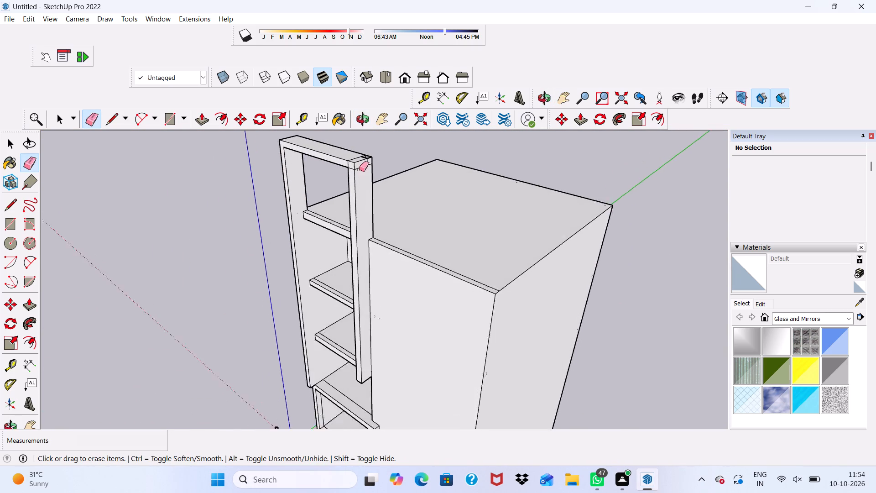
{"action": "scroll", "coordinate": [359, 169], "scroll_direction": "up", "scroll_amount": 4}
{"action": "middle_click_drag", "start_coordinate": [368, 161], "coordinate": [328, 224]}
{"action": "scroll", "coordinate": [328, 225], "scroll_direction": "up", "scroll_amount": 1}
{"action": "scroll", "coordinate": [191, 148], "scroll_direction": "up", "scroll_amount": 5}
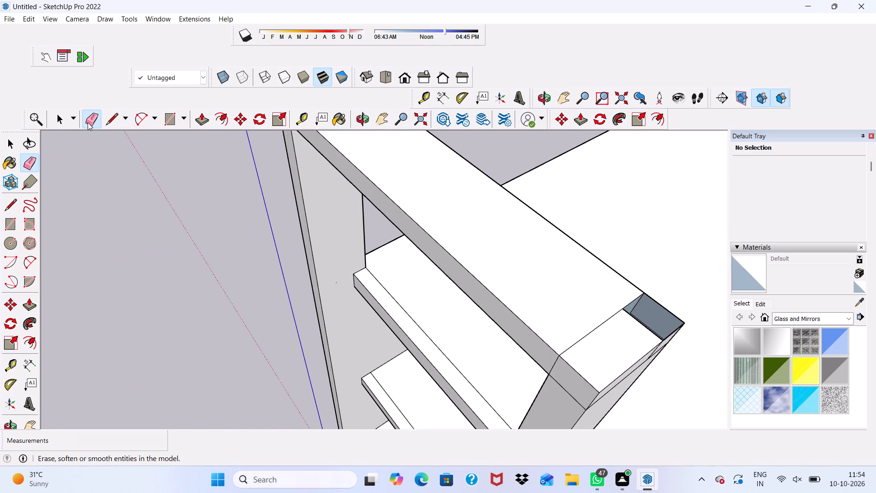
{"action": "left_click", "coordinate": [203, 118]}
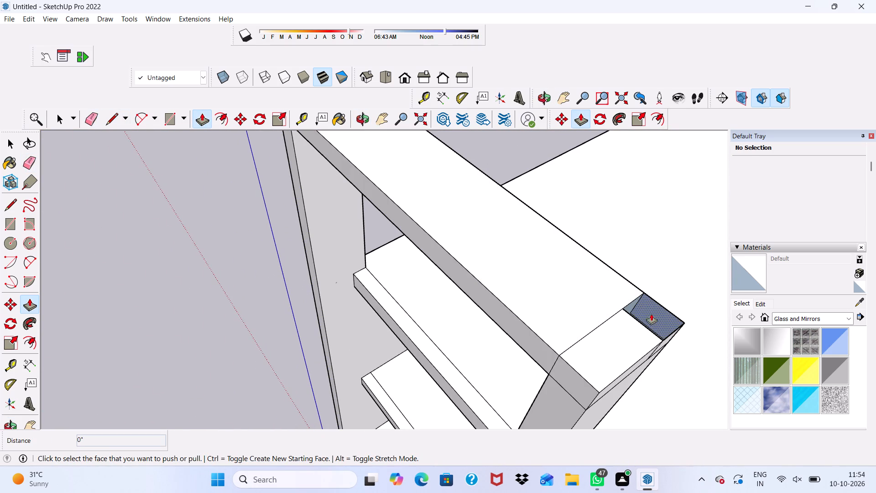
{"action": "left_click", "coordinate": [652, 315]}
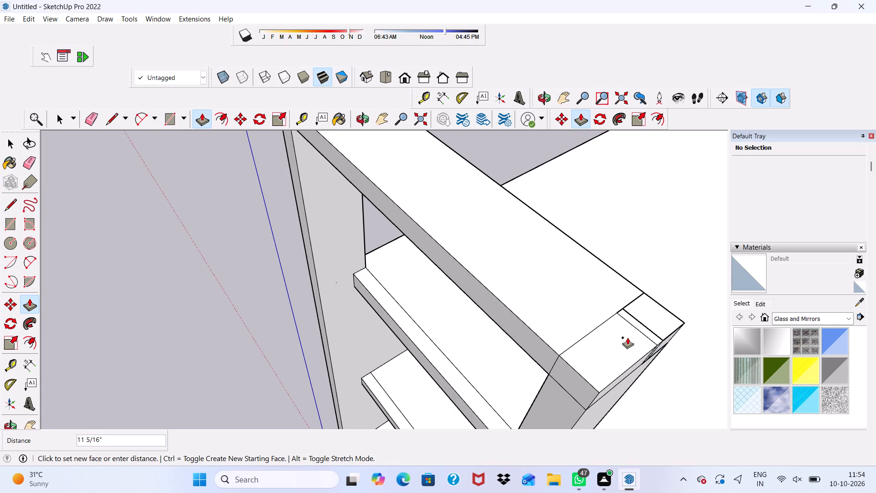
{"action": "left_click", "coordinate": [619, 338]}
Erase the rear part of the horizontal seam on the outer side of the post, just below its top.
{"action": "middle_click_drag", "start_coordinate": [610, 325], "coordinate": [591, 286]}
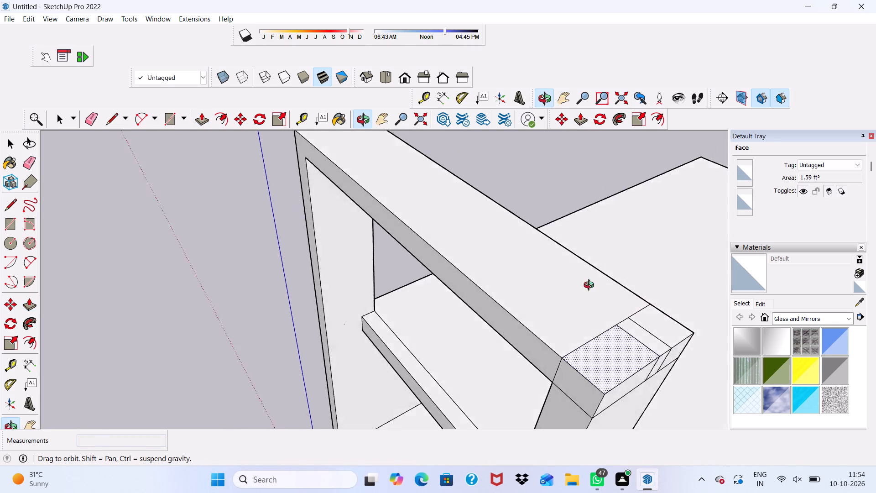
{"action": "middle_click_drag", "start_coordinate": [591, 286], "coordinate": [554, 261]}
{"action": "left_click", "coordinate": [94, 118]}
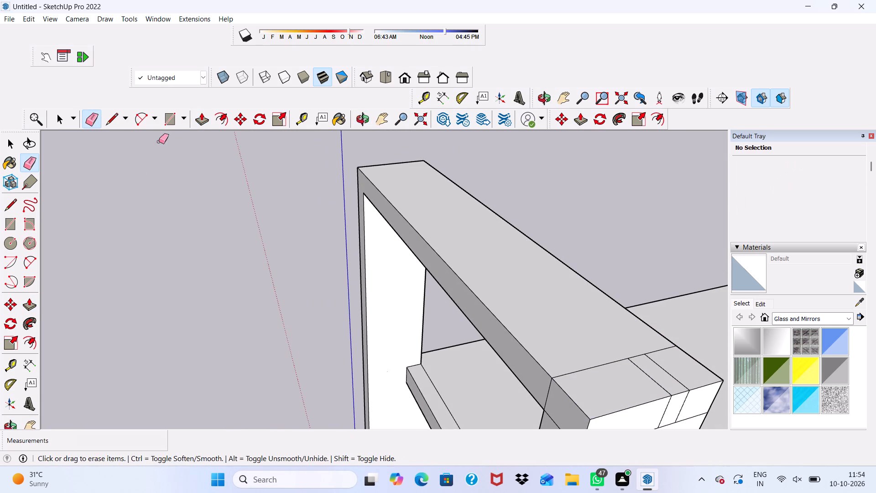
{"action": "scroll", "coordinate": [362, 176], "scroll_direction": "down", "scroll_amount": 6}
{"action": "scroll", "coordinate": [558, 308], "scroll_direction": "up", "scroll_amount": 9}
{"action": "left_click_drag", "start_coordinate": [547, 267], "coordinate": [529, 283]}
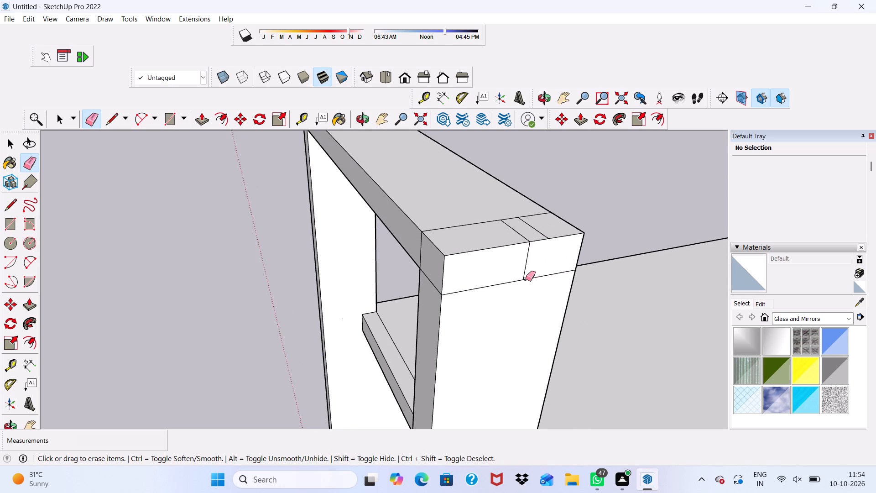
{"action": "left_click_drag", "start_coordinate": [526, 278], "coordinate": [522, 287]}
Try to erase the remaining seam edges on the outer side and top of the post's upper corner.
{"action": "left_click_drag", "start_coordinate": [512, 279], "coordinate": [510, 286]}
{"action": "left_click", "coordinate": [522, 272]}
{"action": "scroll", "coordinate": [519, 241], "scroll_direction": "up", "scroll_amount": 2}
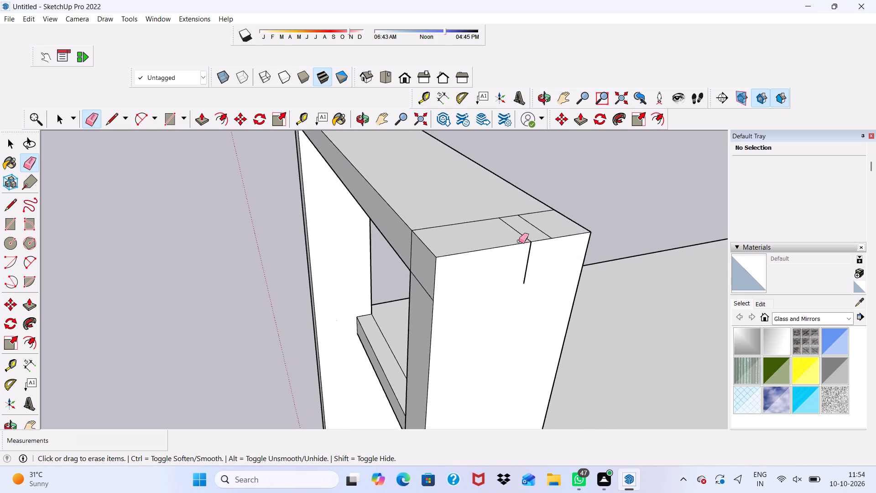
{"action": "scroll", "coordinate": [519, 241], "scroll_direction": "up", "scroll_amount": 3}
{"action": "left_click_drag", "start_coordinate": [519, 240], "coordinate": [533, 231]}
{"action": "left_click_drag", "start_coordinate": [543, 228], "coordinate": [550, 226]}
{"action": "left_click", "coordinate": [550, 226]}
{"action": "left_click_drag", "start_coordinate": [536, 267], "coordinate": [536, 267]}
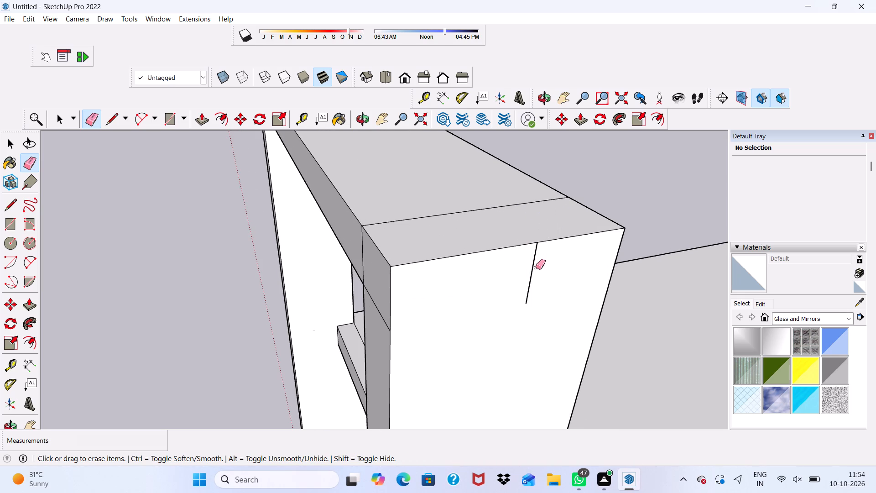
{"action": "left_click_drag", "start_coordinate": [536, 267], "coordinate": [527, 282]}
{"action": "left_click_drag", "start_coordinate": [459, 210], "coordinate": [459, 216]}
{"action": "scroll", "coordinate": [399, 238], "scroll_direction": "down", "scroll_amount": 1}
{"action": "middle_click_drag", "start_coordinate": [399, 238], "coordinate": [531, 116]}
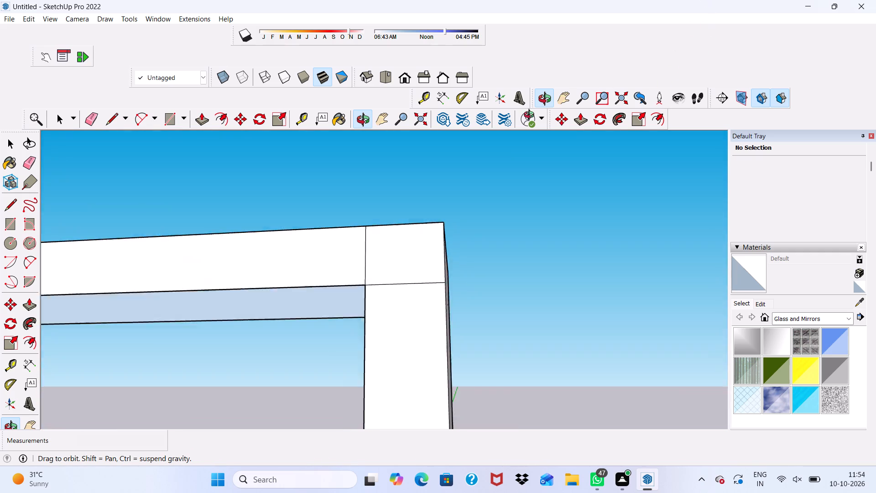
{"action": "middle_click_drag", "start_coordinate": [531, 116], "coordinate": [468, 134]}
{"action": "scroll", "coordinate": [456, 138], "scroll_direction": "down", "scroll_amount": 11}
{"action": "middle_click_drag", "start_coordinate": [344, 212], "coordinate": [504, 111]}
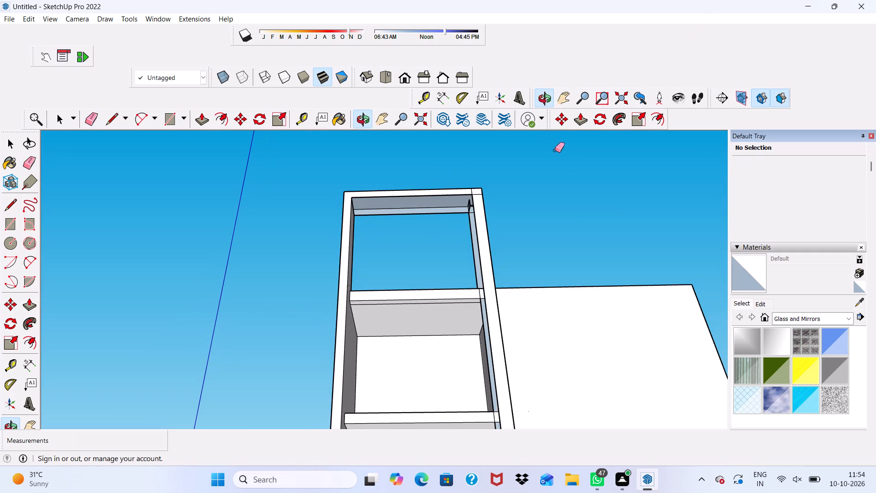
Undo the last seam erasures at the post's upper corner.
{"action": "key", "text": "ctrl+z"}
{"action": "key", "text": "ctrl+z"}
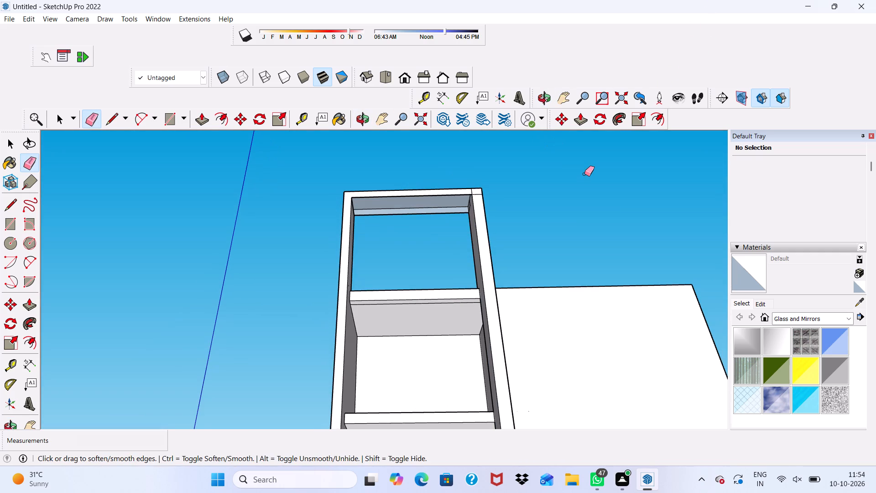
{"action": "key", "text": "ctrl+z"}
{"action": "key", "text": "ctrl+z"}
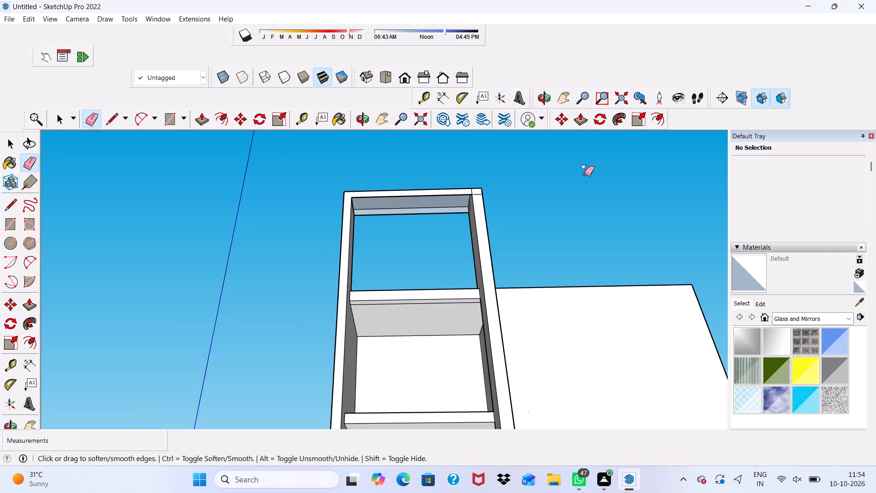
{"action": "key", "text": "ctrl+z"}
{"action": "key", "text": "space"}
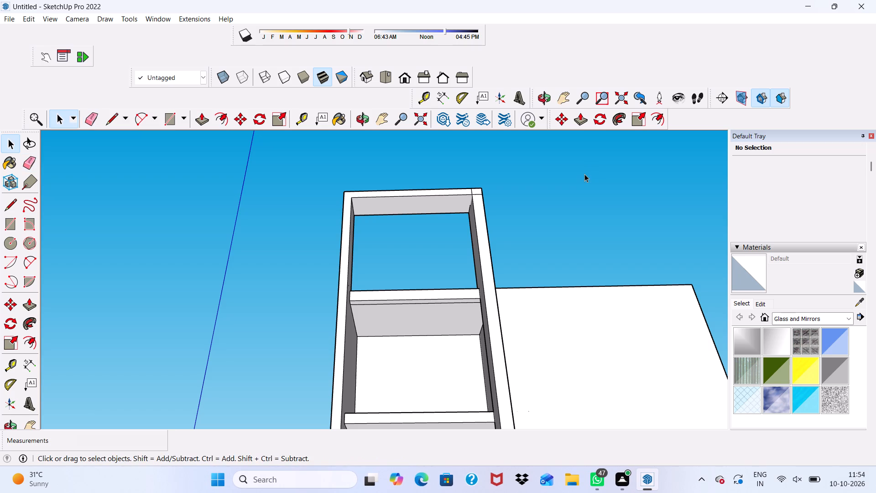
Erase the vertical and horizontal seams on the back face where the post meets the top rail.
{"action": "scroll", "coordinate": [407, 215], "scroll_direction": "up", "scroll_amount": 3}
{"action": "scroll", "coordinate": [371, 197], "scroll_direction": "down", "scroll_amount": 2}
{"action": "middle_click_drag", "start_coordinate": [371, 197], "coordinate": [310, 296]}
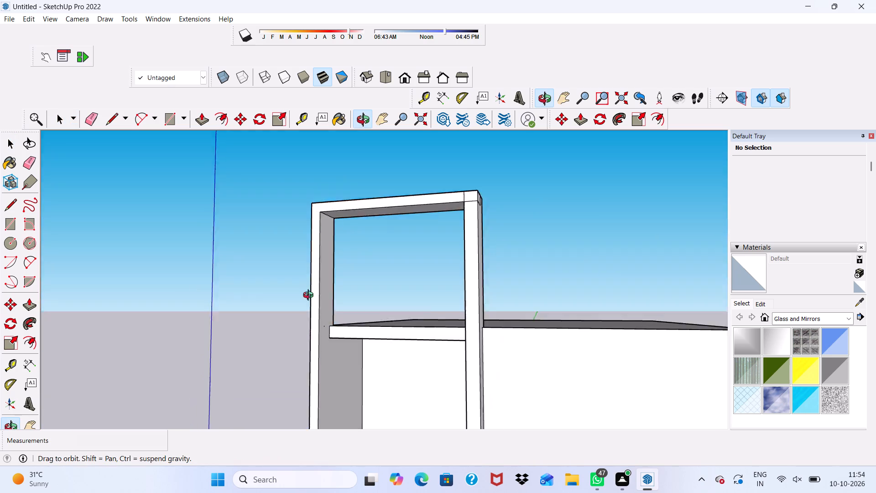
{"action": "middle_click_drag", "start_coordinate": [310, 296], "coordinate": [139, 406]}
{"action": "scroll", "coordinate": [139, 406], "scroll_direction": "up", "scroll_amount": 1}
{"action": "scroll", "coordinate": [388, 316], "scroll_direction": "up", "scroll_amount": 4}
{"action": "scroll", "coordinate": [381, 207], "scroll_direction": "down", "scroll_amount": 2}
{"action": "middle_click_drag", "start_coordinate": [381, 217], "coordinate": [216, 205]}
{"action": "scroll", "coordinate": [361, 217], "scroll_direction": "up", "scroll_amount": 6}
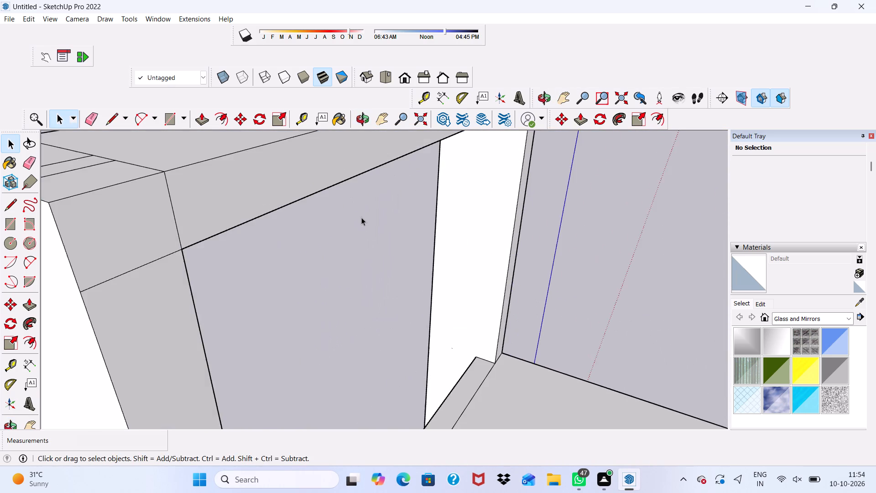
{"action": "scroll", "coordinate": [298, 213], "scroll_direction": "down", "scroll_amount": 3}
{"action": "left_click", "coordinate": [89, 115]}
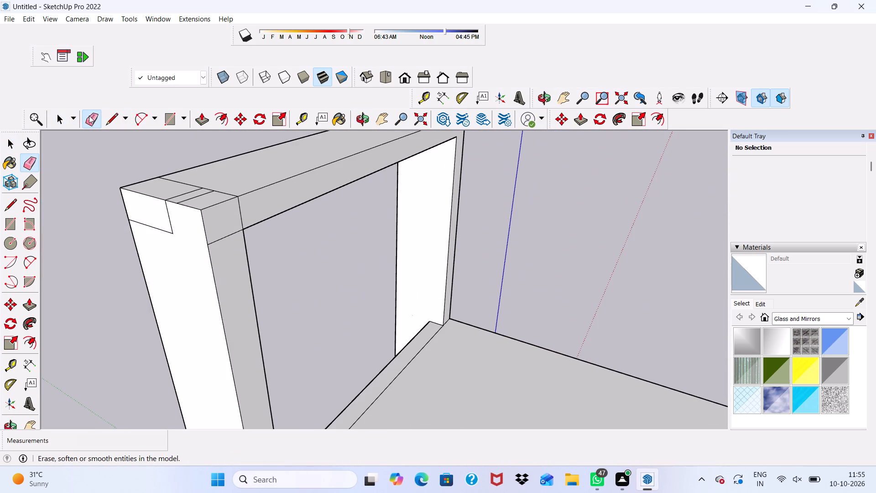
{"action": "scroll", "coordinate": [175, 139], "scroll_direction": "up", "scroll_amount": 3}
{"action": "left_click", "coordinate": [285, 330]}
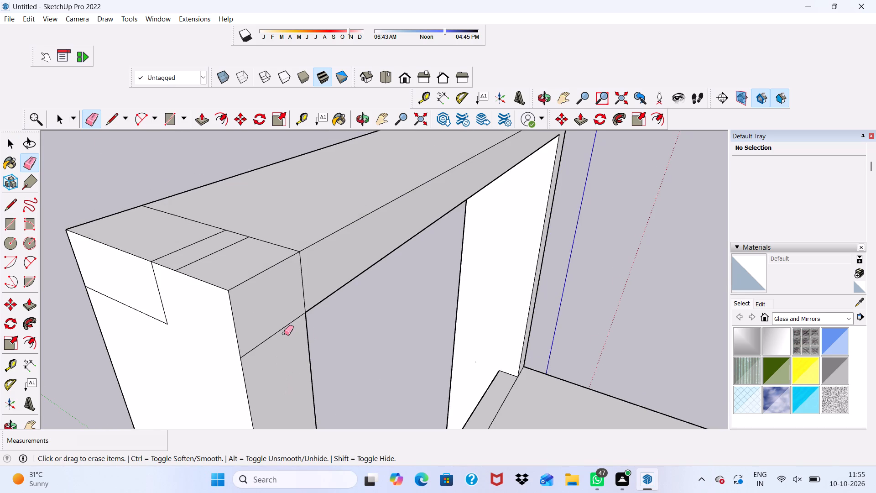
{"action": "left_click_drag", "start_coordinate": [308, 292], "coordinate": [283, 297]}
{"action": "left_click_drag", "start_coordinate": [283, 327], "coordinate": [283, 337]}
{"action": "scroll", "coordinate": [228, 306], "scroll_direction": "down", "scroll_amount": 3}
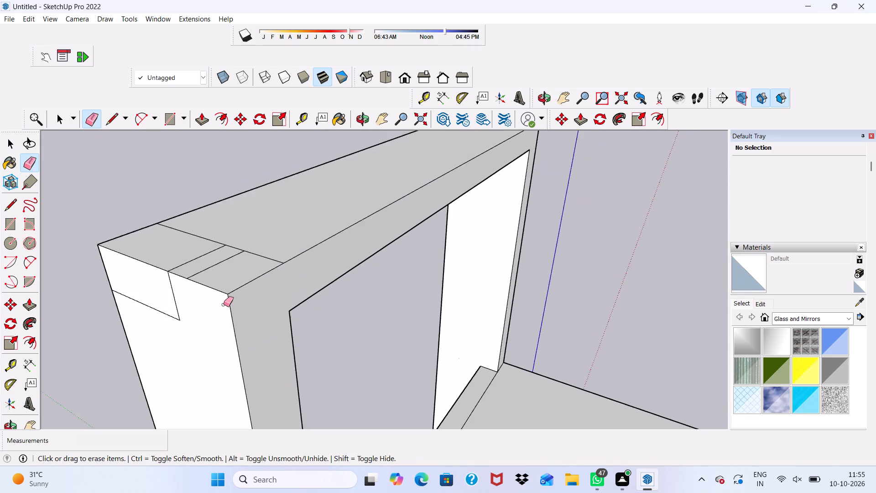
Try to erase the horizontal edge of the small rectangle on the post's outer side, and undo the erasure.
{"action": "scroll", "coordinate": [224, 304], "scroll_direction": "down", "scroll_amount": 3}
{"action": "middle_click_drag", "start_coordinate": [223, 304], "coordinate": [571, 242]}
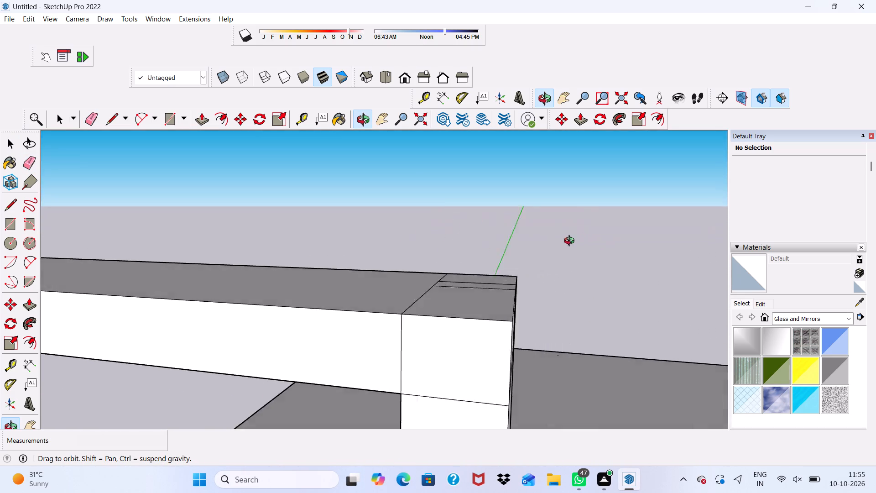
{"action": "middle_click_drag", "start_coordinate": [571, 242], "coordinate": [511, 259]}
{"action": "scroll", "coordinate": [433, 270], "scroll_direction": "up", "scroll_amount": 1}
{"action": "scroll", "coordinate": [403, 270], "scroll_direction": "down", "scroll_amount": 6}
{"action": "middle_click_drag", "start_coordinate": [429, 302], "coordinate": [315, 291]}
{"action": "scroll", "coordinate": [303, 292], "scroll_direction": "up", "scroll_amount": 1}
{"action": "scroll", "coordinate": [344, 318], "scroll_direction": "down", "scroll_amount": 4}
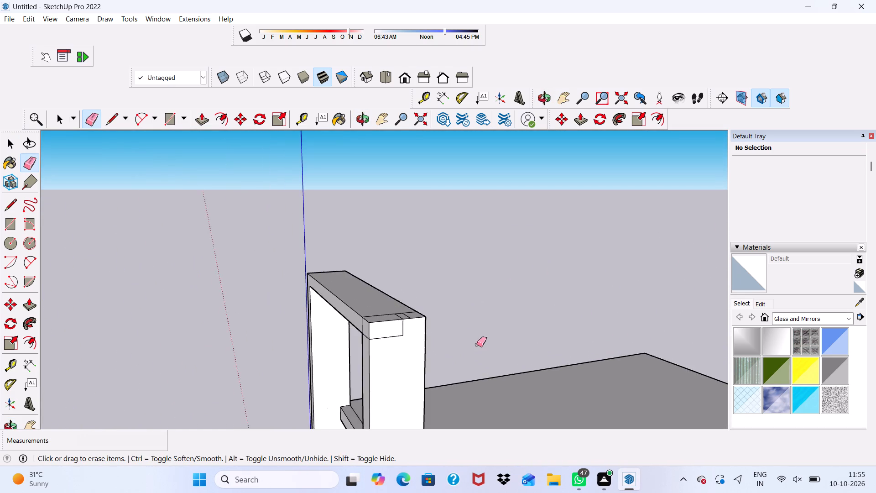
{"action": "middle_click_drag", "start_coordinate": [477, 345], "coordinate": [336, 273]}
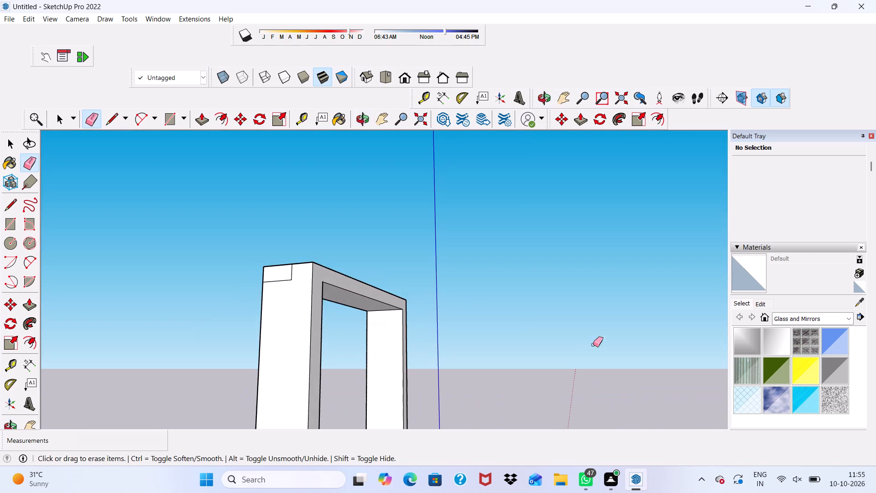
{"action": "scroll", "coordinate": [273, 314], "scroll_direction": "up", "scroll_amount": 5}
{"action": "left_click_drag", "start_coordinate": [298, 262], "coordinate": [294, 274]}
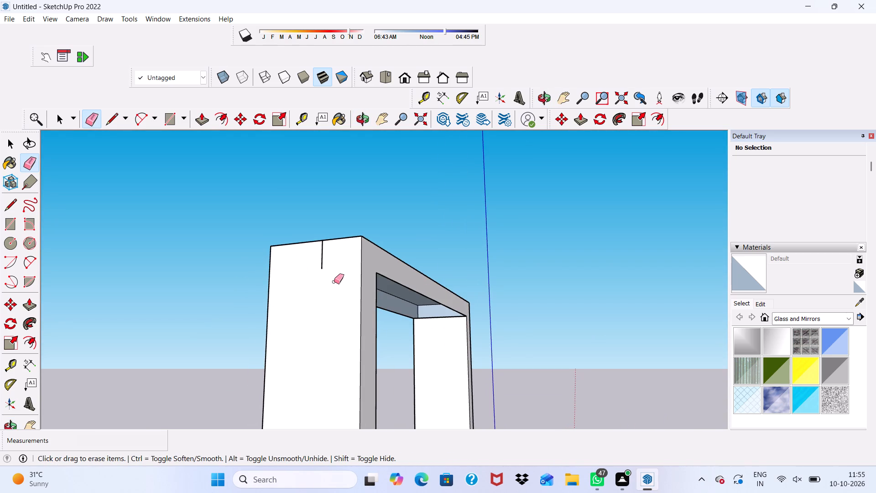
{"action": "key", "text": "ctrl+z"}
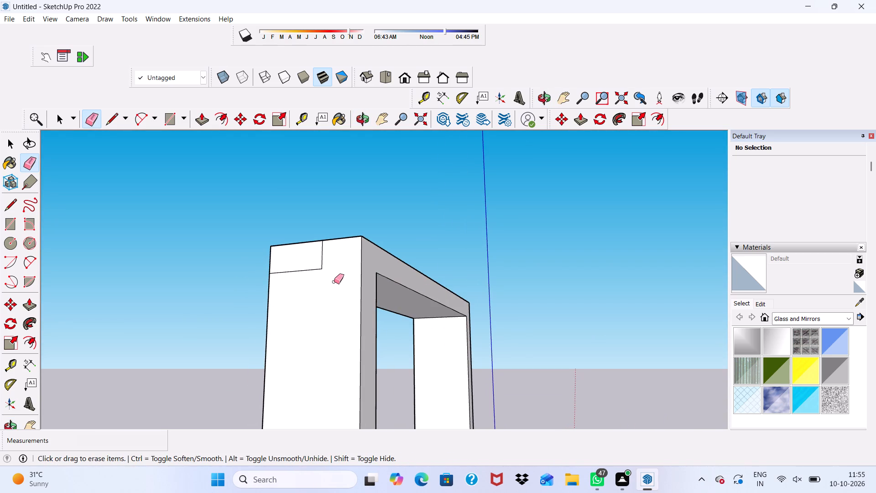
Inspect the top frame and the post's upper corner from below, from the front and from above.
{"action": "scroll", "coordinate": [339, 325], "scroll_direction": "up", "scroll_amount": 1}
{"action": "scroll", "coordinate": [339, 327], "scroll_direction": "down", "scroll_amount": 5}
{"action": "middle_click_drag", "start_coordinate": [307, 269], "coordinate": [691, 240]}
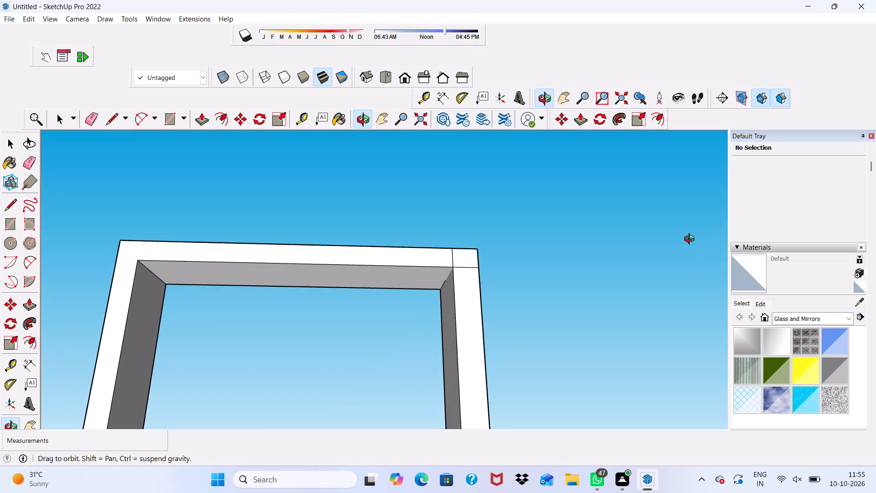
{"action": "middle_click_drag", "start_coordinate": [691, 240], "coordinate": [695, 239]}
{"action": "scroll", "coordinate": [434, 367], "scroll_direction": "up", "scroll_amount": 4}
{"action": "scroll", "coordinate": [367, 231], "scroll_direction": "down", "scroll_amount": 13}
{"action": "middle_click_drag", "start_coordinate": [355, 206], "coordinate": [326, 283]}
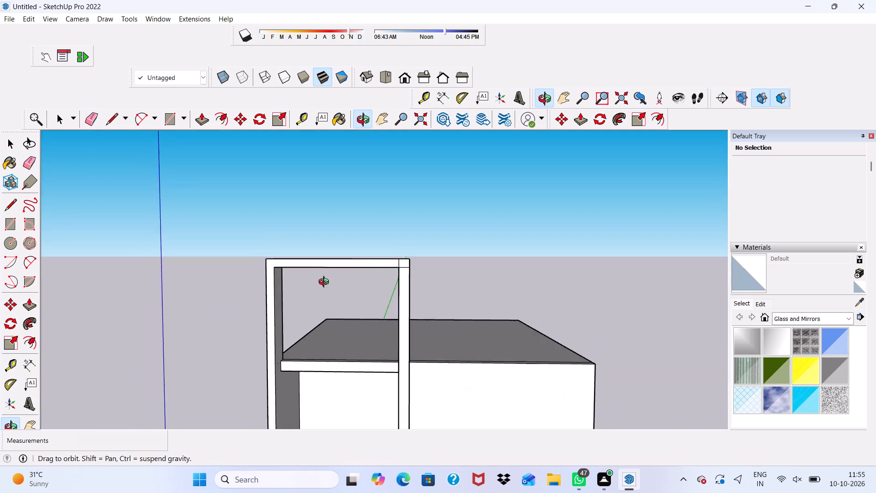
{"action": "middle_click_drag", "start_coordinate": [326, 283], "coordinate": [288, 317]}
{"action": "scroll", "coordinate": [331, 204], "scroll_direction": "up", "scroll_amount": 5}
{"action": "key", "text": "space"}
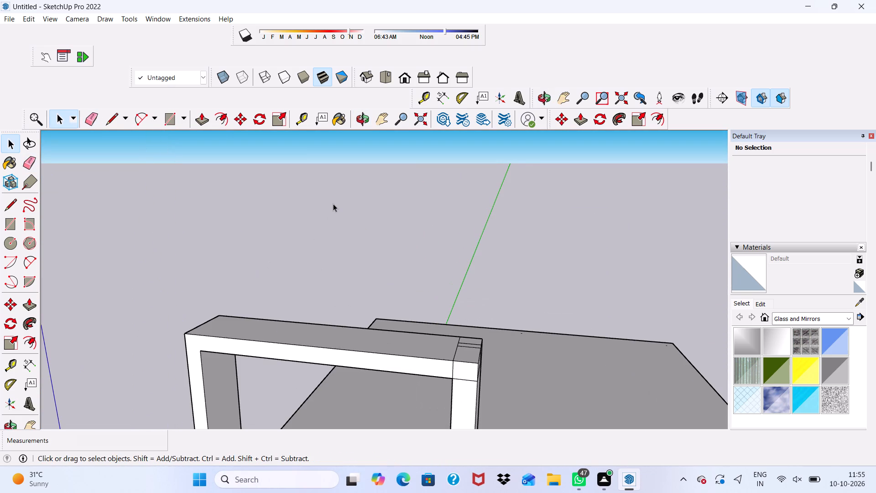
{"action": "scroll", "coordinate": [355, 262], "scroll_direction": "down", "scroll_amount": 4}
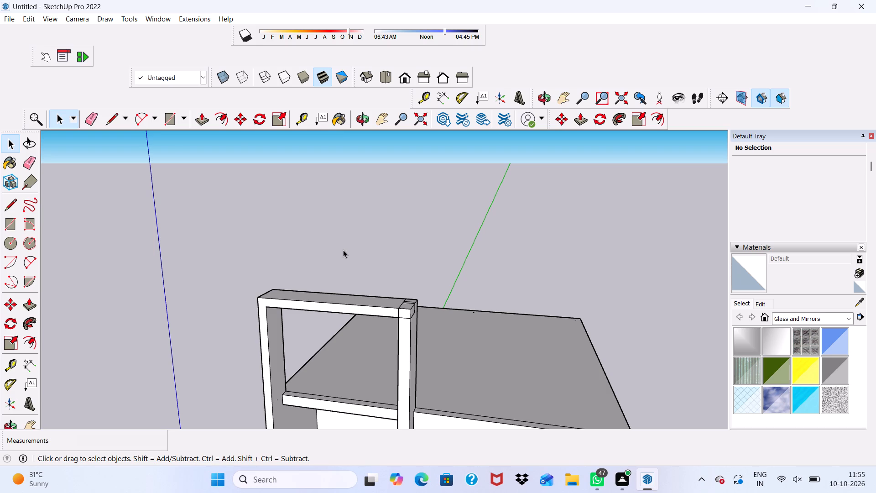
{"action": "scroll", "coordinate": [344, 249], "scroll_direction": "down", "scroll_amount": 6}
{"action": "middle_click_drag", "start_coordinate": [339, 302], "coordinate": [358, 274]}
{"action": "scroll", "coordinate": [339, 302], "scroll_direction": "down", "scroll_amount": 1}
{"action": "scroll", "coordinate": [336, 340], "scroll_direction": "up", "scroll_amount": 6}
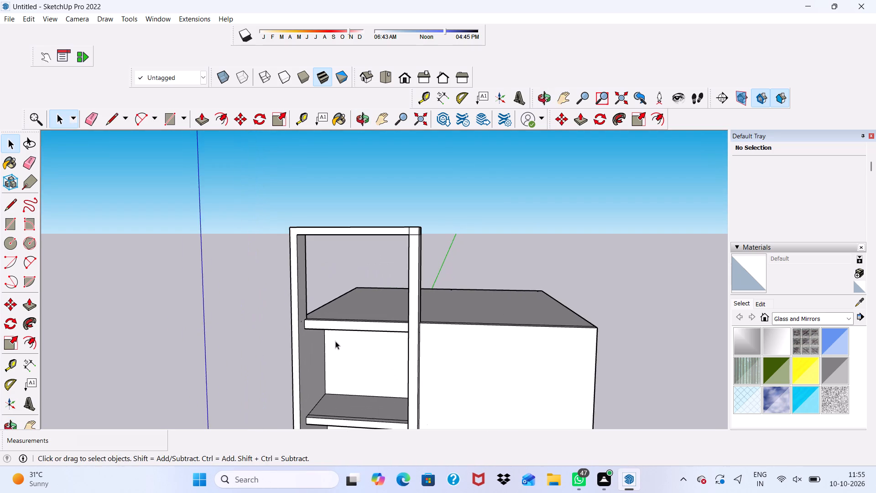
Erase the seam running across the underside of the top shelf near its front edge.
{"action": "middle_click_drag", "start_coordinate": [335, 341], "coordinate": [330, 320]}
{"action": "scroll", "coordinate": [330, 319], "scroll_direction": "up", "scroll_amount": 4}
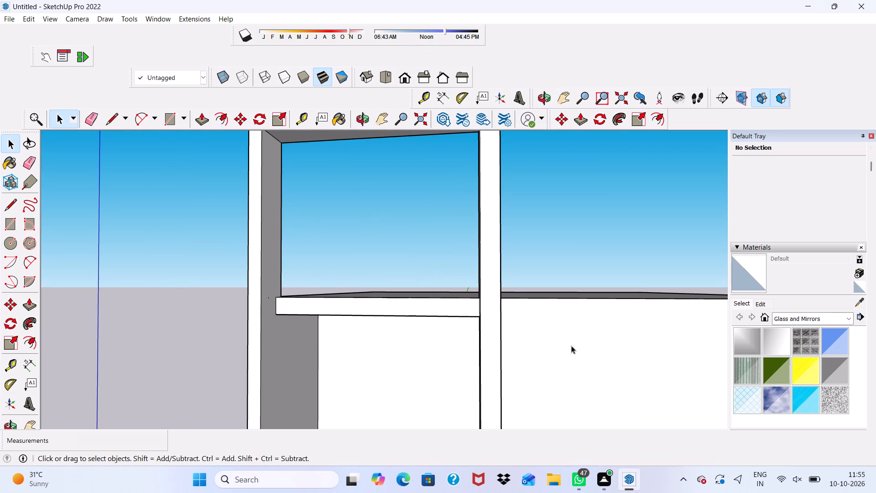
{"action": "middle_click_drag", "start_coordinate": [469, 366], "coordinate": [515, 187]}
{"action": "scroll", "coordinate": [513, 187], "scroll_direction": "down", "scroll_amount": 1}
{"action": "middle_click_drag", "start_coordinate": [507, 196], "coordinate": [492, 228]}
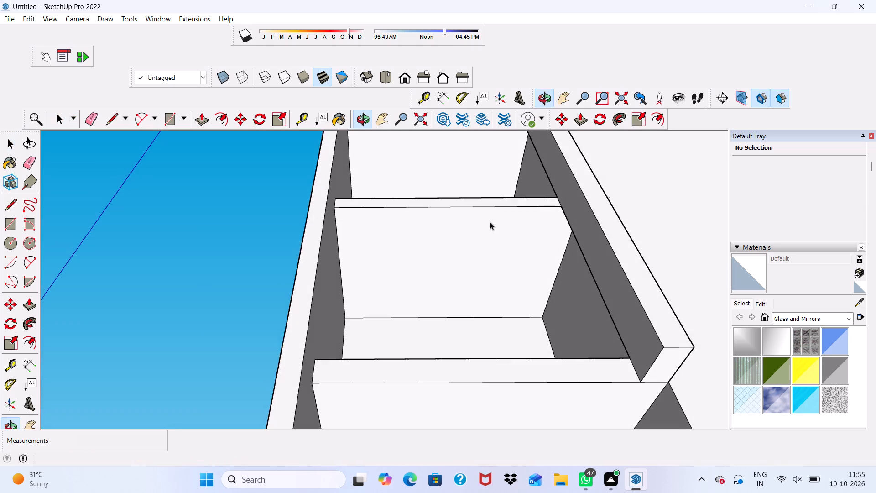
{"action": "scroll", "coordinate": [458, 95], "scroll_direction": "up", "scroll_amount": 3}
{"action": "scroll", "coordinate": [445, 236], "scroll_direction": "down", "scroll_amount": 7}
{"action": "scroll", "coordinate": [422, 173], "scroll_direction": "up", "scroll_amount": 11}
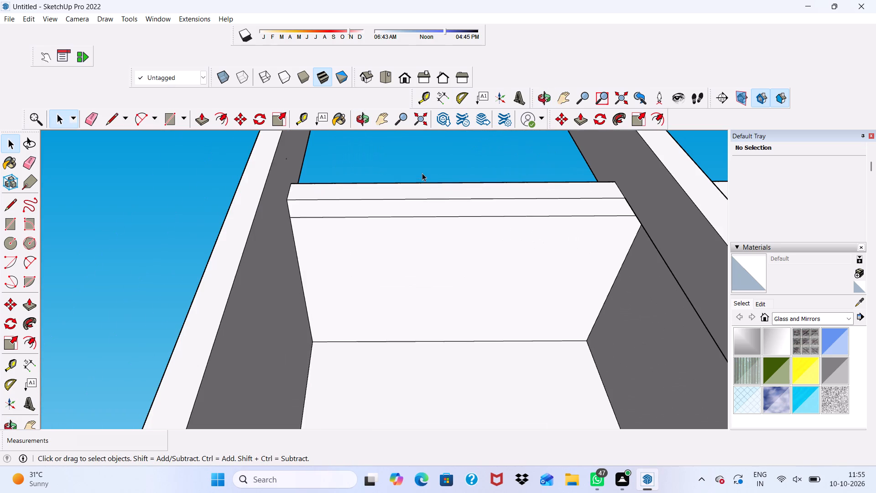
{"action": "left_click", "coordinate": [83, 116]}
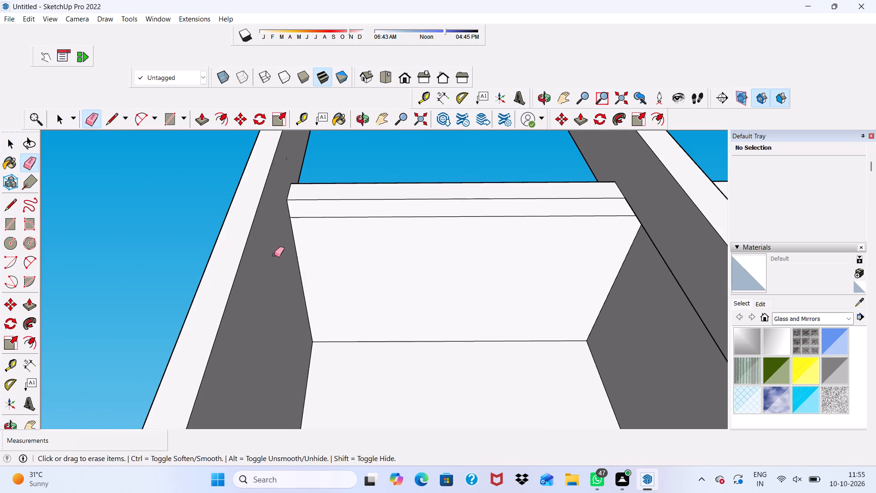
{"action": "scroll", "coordinate": [360, 250], "scroll_direction": "up", "scroll_amount": 1}
{"action": "left_click_drag", "start_coordinate": [391, 213], "coordinate": [391, 221]}
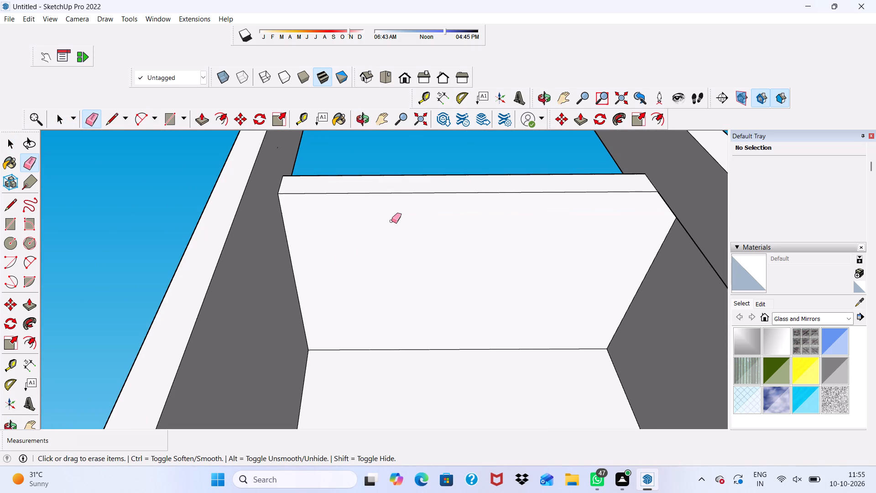
Thicken the top shelf by pushing its underside down about 3 15/16" with Push/Pull.
{"action": "key", "text": "space"}
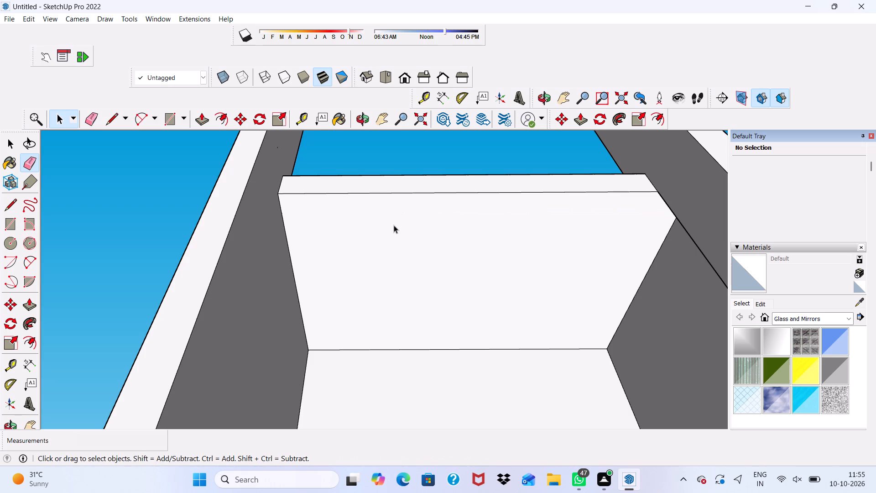
{"action": "left_click", "coordinate": [391, 231]}
{"action": "left_click", "coordinate": [201, 121]}
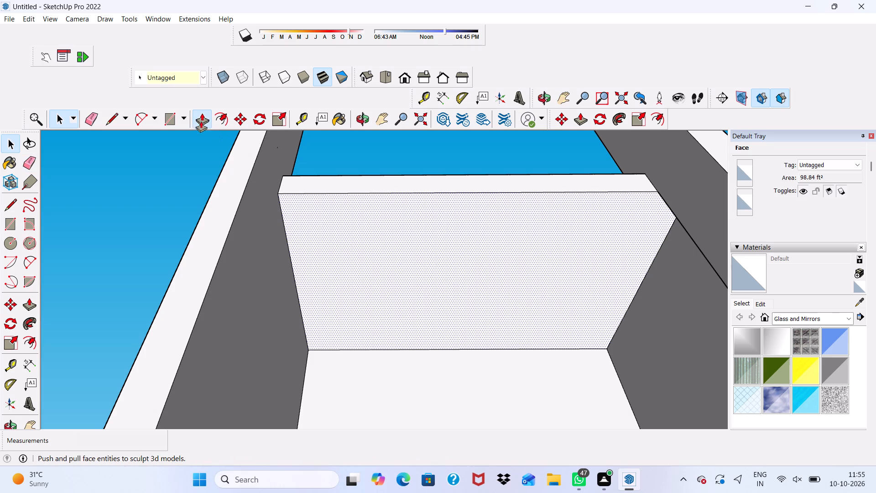
{"action": "left_click_drag", "start_coordinate": [362, 246], "coordinate": [361, 253]}
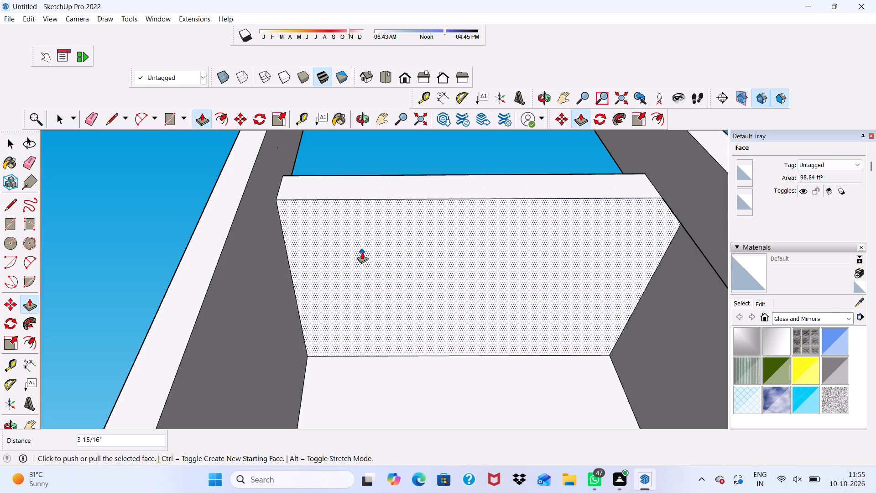
{"action": "key", "text": "space"}
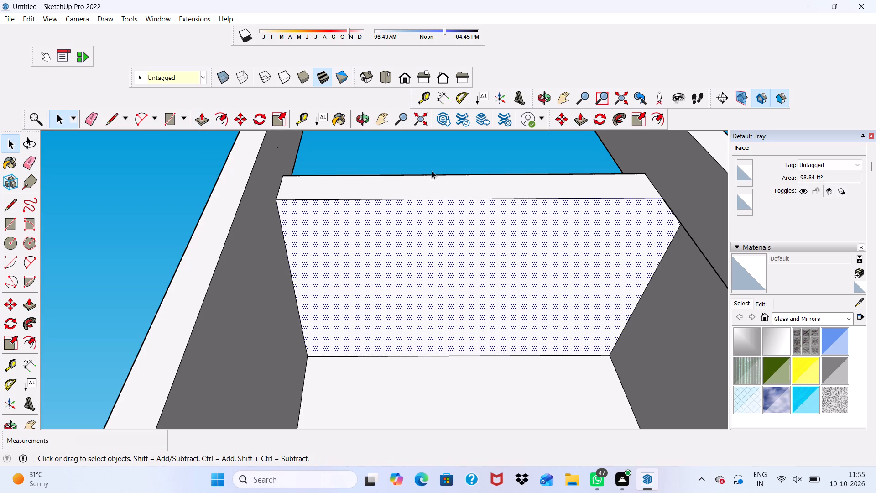
{"action": "left_click", "coordinate": [434, 150]}
Inspect the thickened top shelf and the upper frame from the front and from above.
{"action": "scroll", "coordinate": [436, 173], "scroll_direction": "down", "scroll_amount": 2}
{"action": "middle_click_drag", "start_coordinate": [436, 175], "coordinate": [420, 347]}
{"action": "scroll", "coordinate": [438, 300], "scroll_direction": "down", "scroll_amount": 1}
{"action": "scroll", "coordinate": [434, 319], "scroll_direction": "up", "scroll_amount": 1}
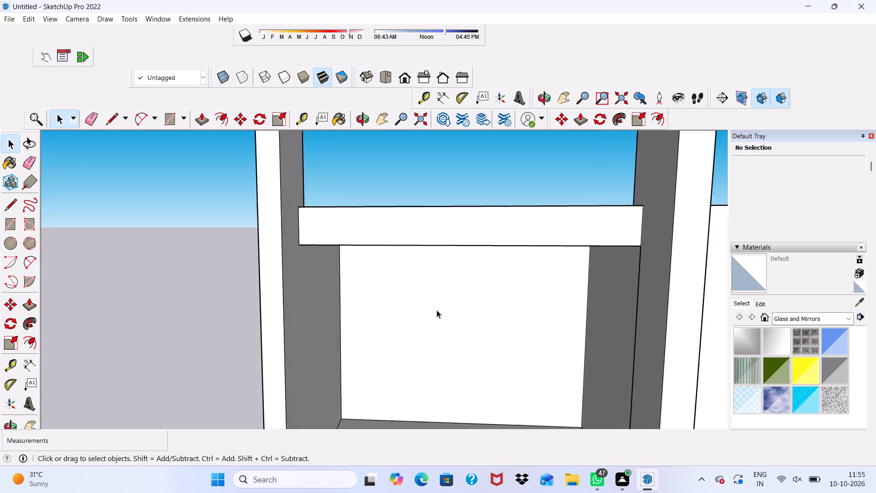
{"action": "scroll", "coordinate": [437, 298], "scroll_direction": "down", "scroll_amount": 6}
{"action": "middle_click_drag", "start_coordinate": [469, 278], "coordinate": [433, 290]}
{"action": "scroll", "coordinate": [597, 241], "scroll_direction": "up", "scroll_amount": 1}
{"action": "scroll", "coordinate": [677, 237], "scroll_direction": "down", "scroll_amount": 5}
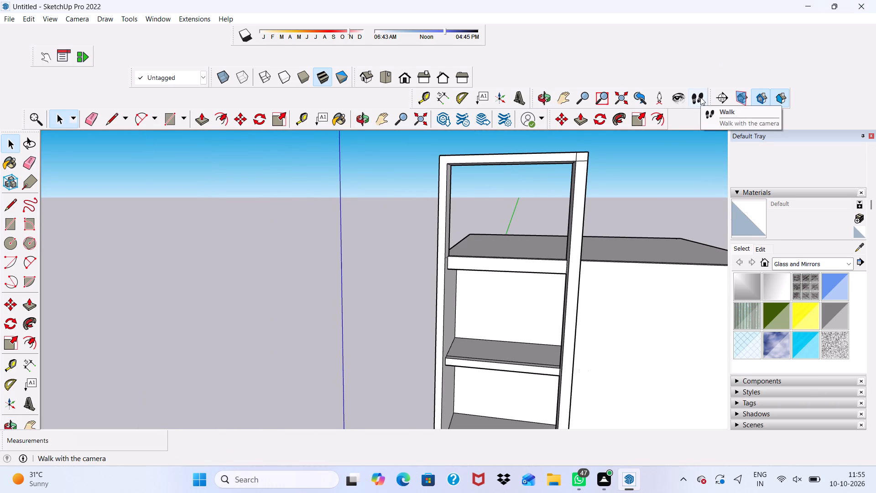
{"action": "scroll", "coordinate": [699, 97], "scroll_direction": "down", "scroll_amount": 2}
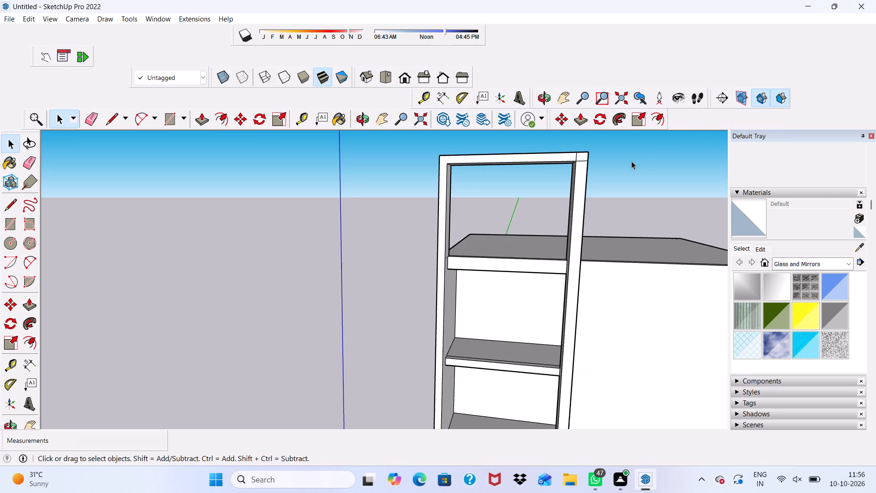
{"action": "scroll", "coordinate": [657, 153], "scroll_direction": "up", "scroll_amount": 2}
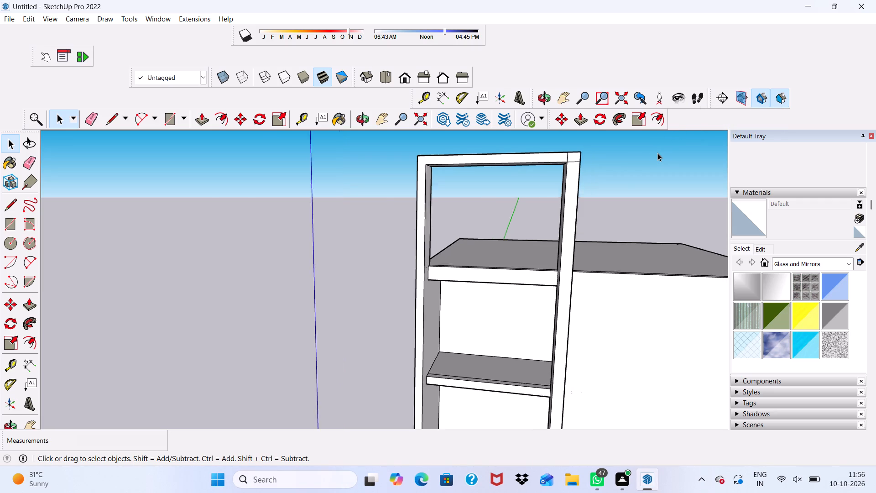
{"action": "scroll", "coordinate": [657, 153], "scroll_direction": "up", "scroll_amount": 3}
{"action": "scroll", "coordinate": [657, 153], "scroll_direction": "down", "scroll_amount": 7}
{"action": "scroll", "coordinate": [546, 184], "scroll_direction": "down", "scroll_amount": 1}
{"action": "middle_click_drag", "start_coordinate": [546, 184], "coordinate": [501, 233]}
{"action": "scroll", "coordinate": [749, 161], "scroll_direction": "up", "scroll_amount": 1}
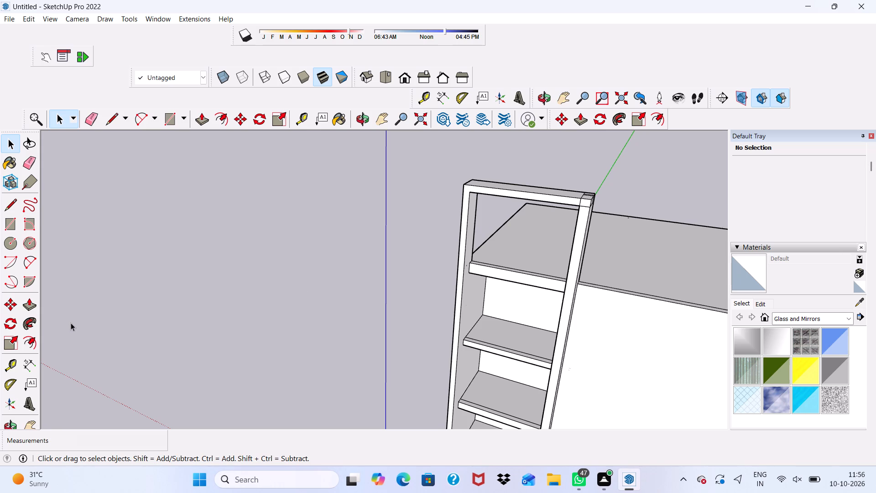
{"action": "scroll", "coordinate": [54, 300], "scroll_direction": "down", "scroll_amount": 4}
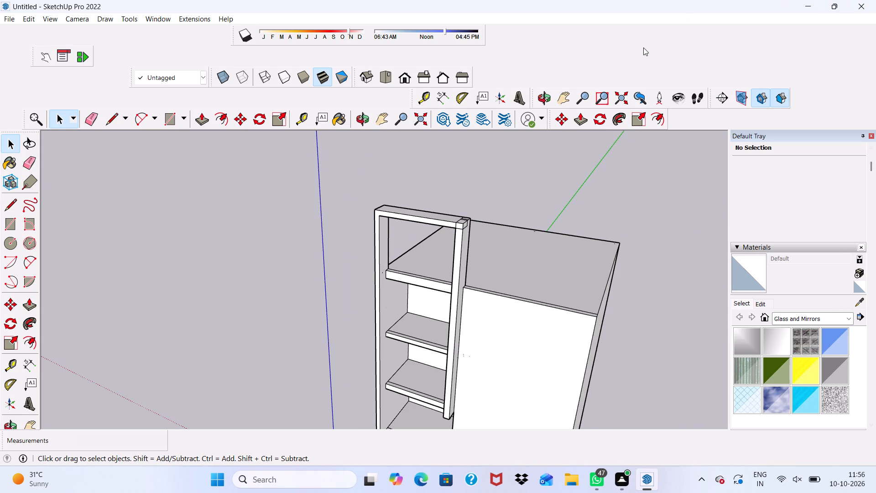
{"action": "scroll", "coordinate": [356, 304], "scroll_direction": "up", "scroll_amount": 5}
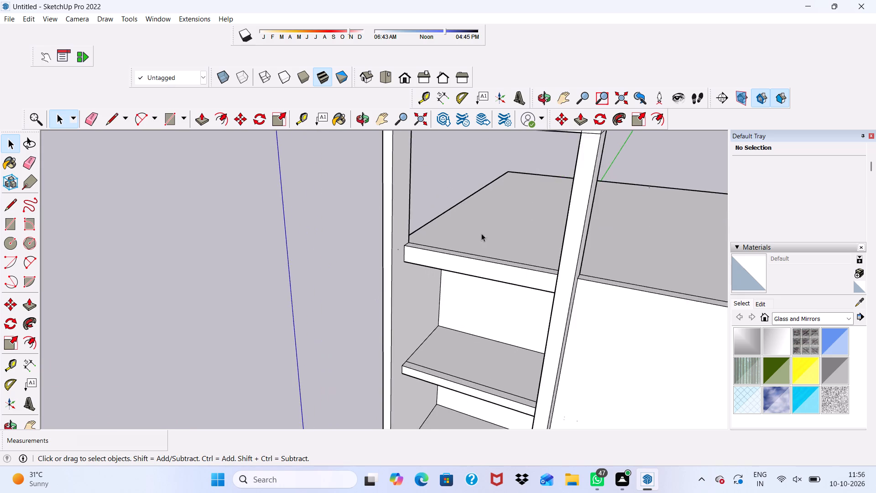
Erase the extra short seam on top of the post's upper corner and try erasing the neighbouring small-rectangle edges.
{"action": "scroll", "coordinate": [481, 233], "scroll_direction": "down", "scroll_amount": 5}
{"action": "middle_click_drag", "start_coordinate": [534, 237], "coordinate": [433, 313]}
{"action": "scroll", "coordinate": [509, 306], "scroll_direction": "up", "scroll_amount": 5}
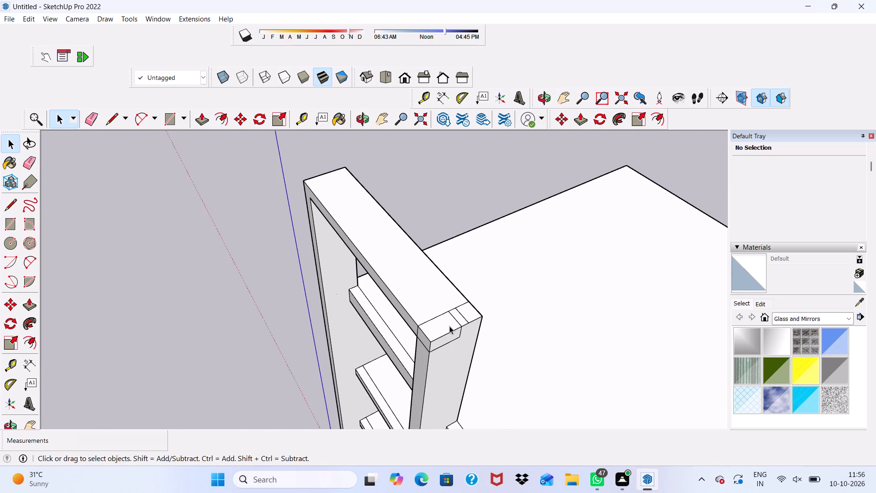
{"action": "left_click", "coordinate": [86, 115]}
{"action": "scroll", "coordinate": [458, 317], "scroll_direction": "up", "scroll_amount": 5}
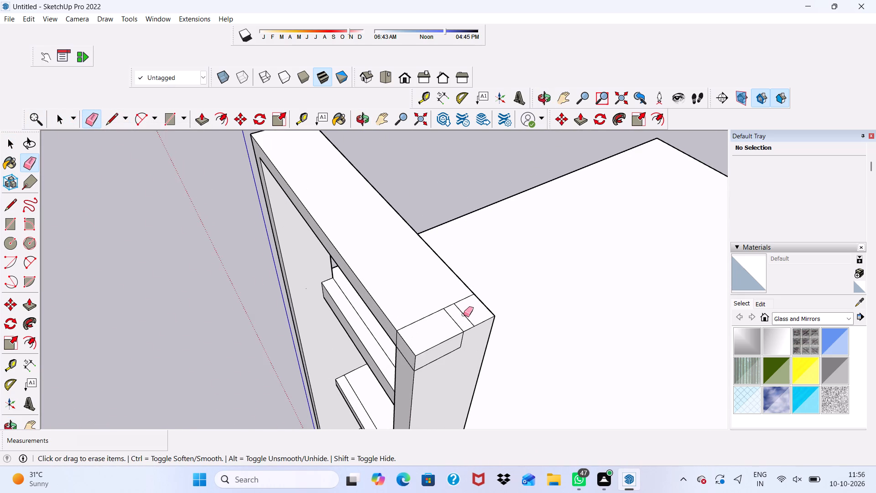
{"action": "left_click", "coordinate": [464, 315]}
{"action": "left_click", "coordinate": [462, 350]}
{"action": "left_click", "coordinate": [459, 332]}
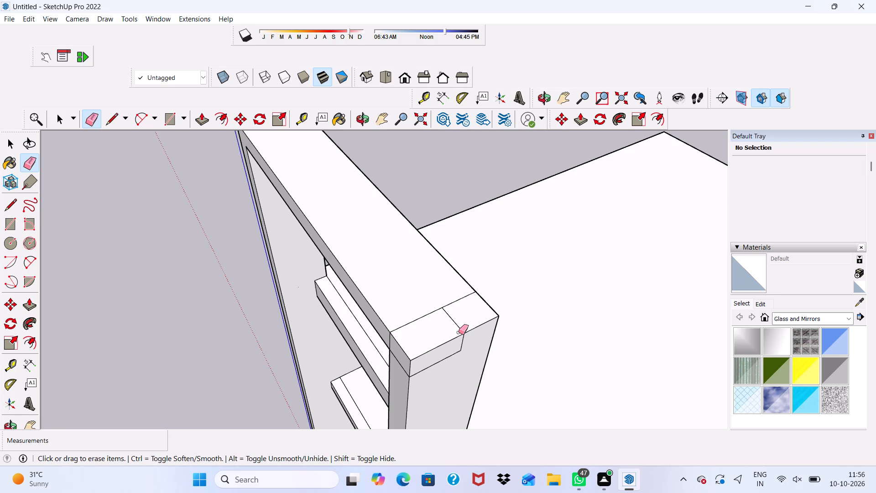
Examine the top frame, the shelves and the post's outer side from above, from below and from the side.
{"action": "scroll", "coordinate": [459, 332], "scroll_direction": "down", "scroll_amount": 4}
{"action": "middle_click_drag", "start_coordinate": [449, 364], "coordinate": [617, 269]}
{"action": "scroll", "coordinate": [454, 408], "scroll_direction": "up", "scroll_amount": 4}
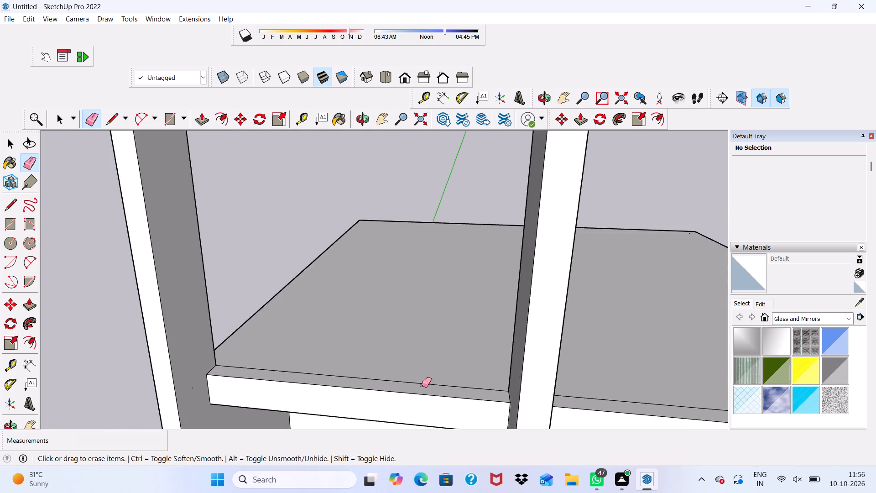
{"action": "scroll", "coordinate": [395, 343], "scroll_direction": "down", "scroll_amount": 5}
{"action": "scroll", "coordinate": [0, 310], "scroll_direction": "down", "scroll_amount": 1}
{"action": "scroll", "coordinate": [197, 207], "scroll_direction": "up", "scroll_amount": 1}
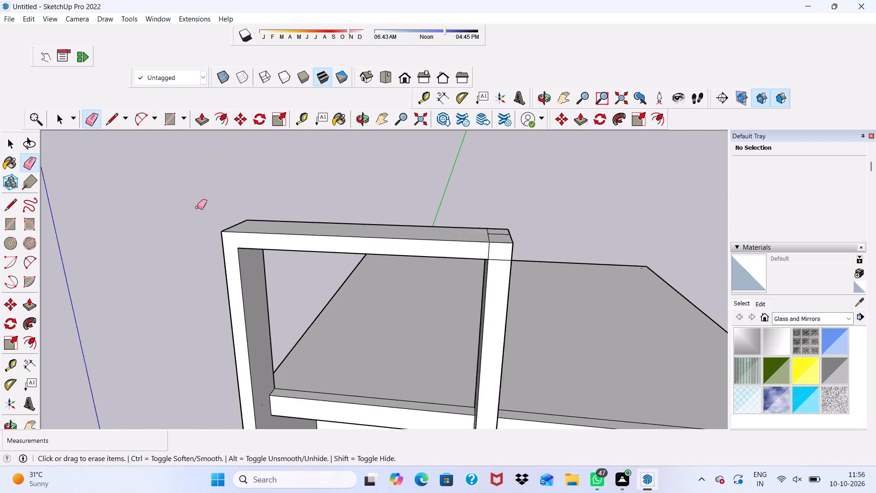
{"action": "scroll", "coordinate": [197, 207], "scroll_direction": "down", "scroll_amount": 2}
{"action": "middle_click_drag", "start_coordinate": [198, 208], "coordinate": [242, 84]}
{"action": "scroll", "coordinate": [301, 189], "scroll_direction": "up", "scroll_amount": 1}
{"action": "scroll", "coordinate": [302, 235], "scroll_direction": "down", "scroll_amount": 4}
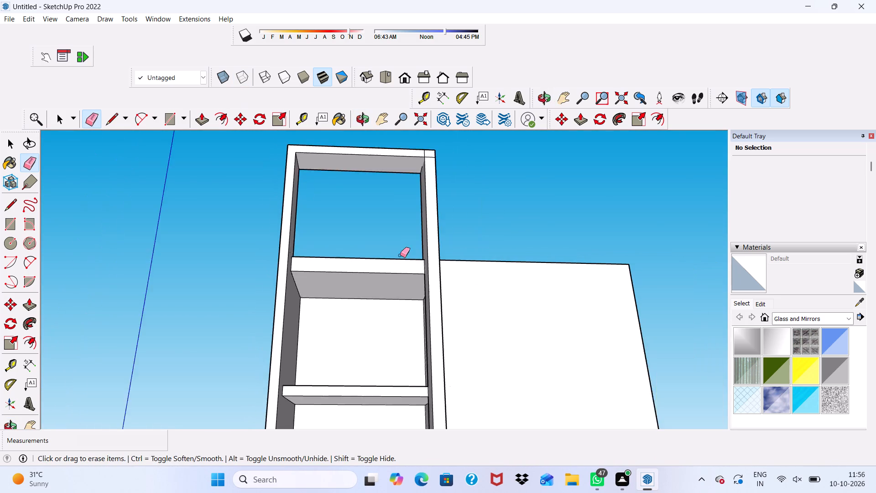
{"action": "scroll", "coordinate": [400, 255], "scroll_direction": "down", "scroll_amount": 2}
{"action": "scroll", "coordinate": [444, 123], "scroll_direction": "up", "scroll_amount": 4}
{"action": "middle_click_drag", "start_coordinate": [406, 178], "coordinate": [213, 297]}
{"action": "scroll", "coordinate": [269, 273], "scroll_direction": "down", "scroll_amount": 1}
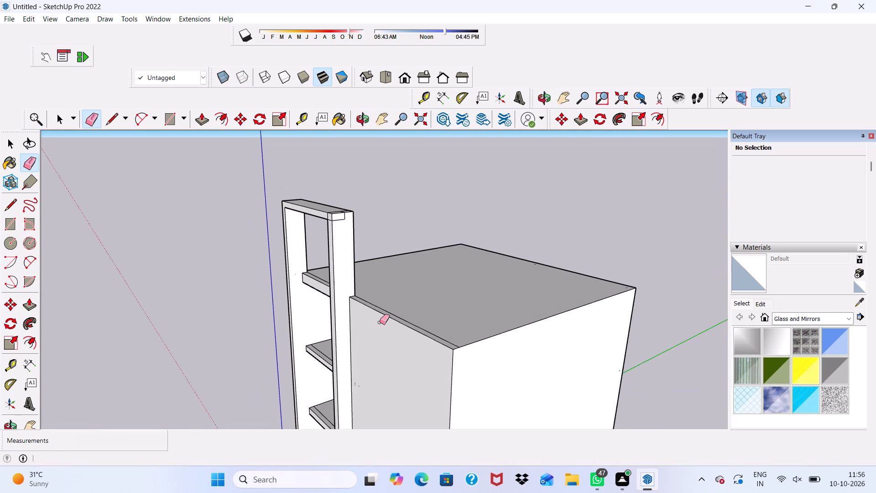
{"action": "key", "text": "space"}
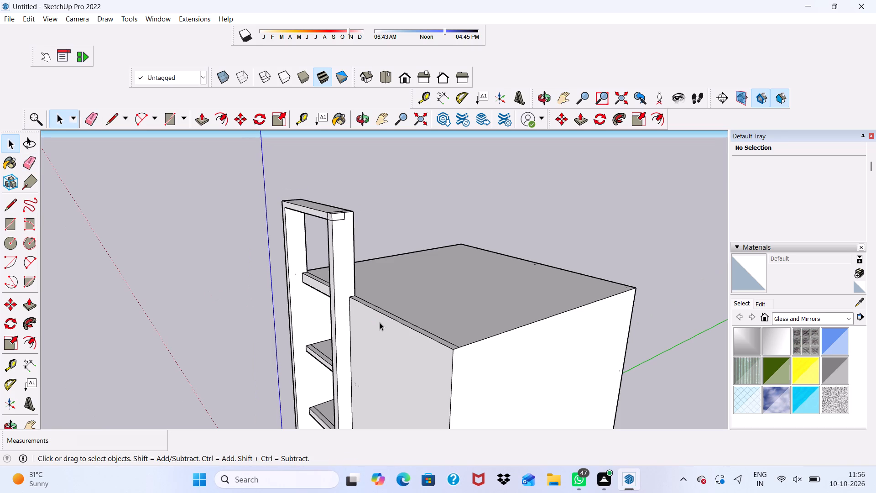
{"action": "scroll", "coordinate": [380, 322], "scroll_direction": "up", "scroll_amount": 7}
{"action": "scroll", "coordinate": [360, 257], "scroll_direction": "down", "scroll_amount": 3}
{"action": "scroll", "coordinate": [330, 295], "scroll_direction": "down", "scroll_amount": 2}
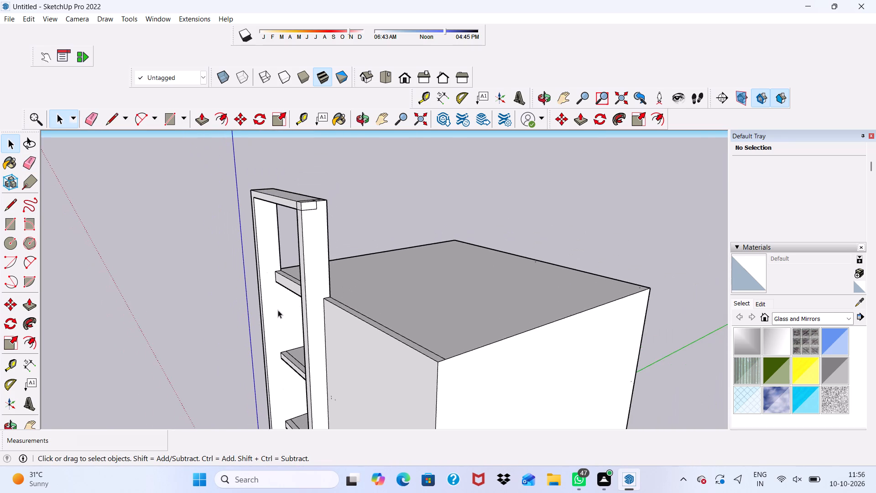
Draw an upright rectangle about 11' 7 1/4" by 3' 1 15/16" on the top shelf's front edge, spanning between the two posts.
{"action": "scroll", "coordinate": [278, 310], "scroll_direction": "down", "scroll_amount": 1}
{"action": "middle_click_drag", "start_coordinate": [276, 303], "coordinate": [515, 262]}
{"action": "scroll", "coordinate": [471, 306], "scroll_direction": "up", "scroll_amount": 5}
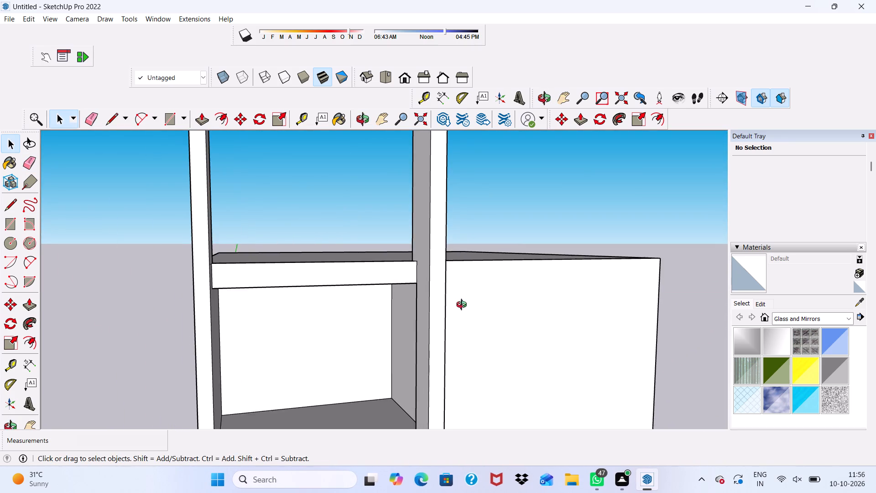
{"action": "middle_click_drag", "start_coordinate": [464, 306], "coordinate": [418, 322]}
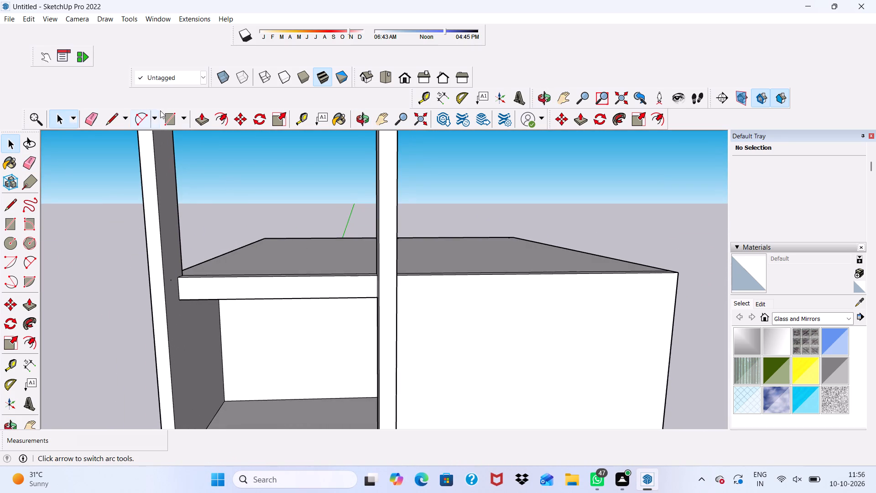
{"action": "left_click", "coordinate": [164, 113]}
{"action": "scroll", "coordinate": [159, 297], "scroll_direction": "up", "scroll_amount": 8}
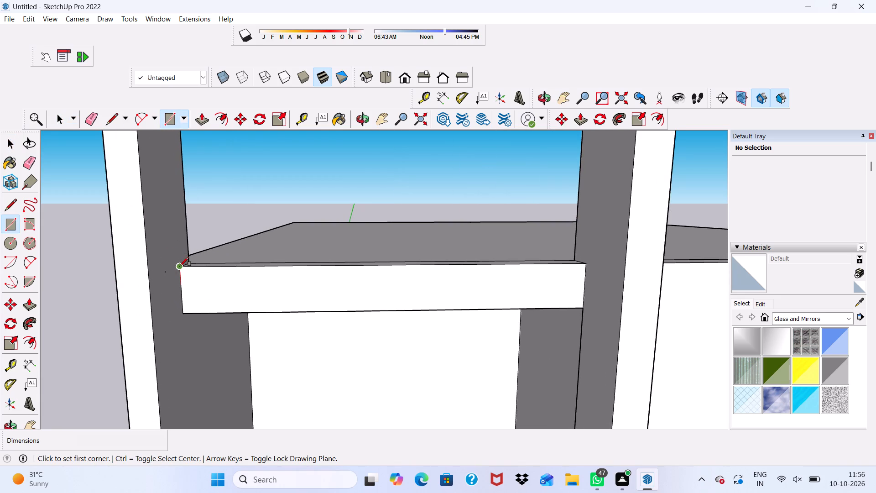
{"action": "left_click", "coordinate": [180, 266]}
{"action": "scroll", "coordinate": [202, 268], "scroll_direction": "down", "scroll_amount": 5}
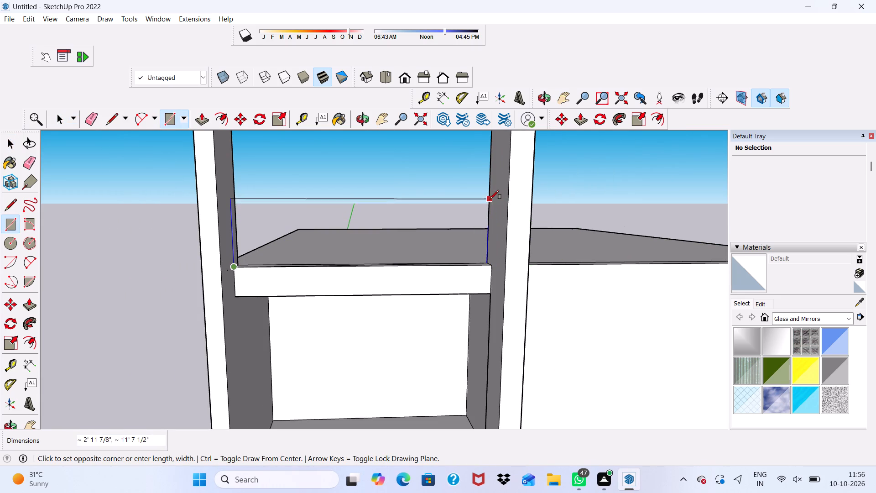
{"action": "scroll", "coordinate": [490, 199], "scroll_direction": "up", "scroll_amount": 3}
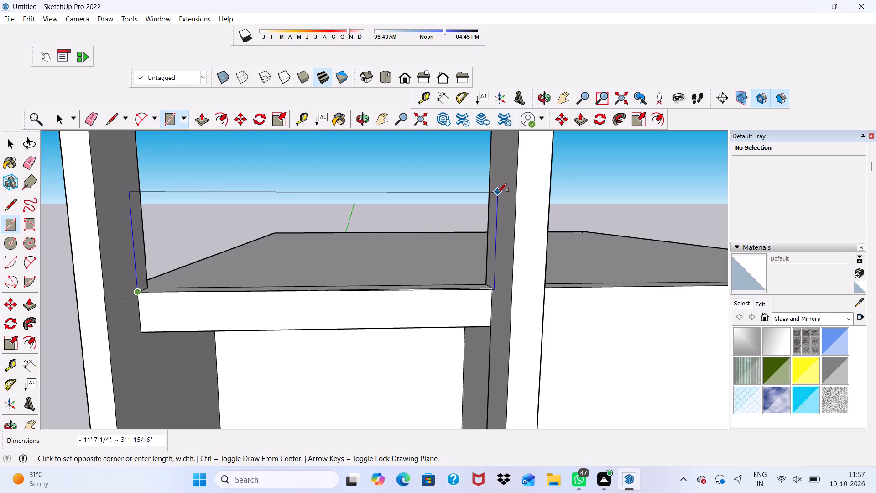
{"action": "left_click", "coordinate": [496, 190]}
Examine the new upright panel above the top shelf and the whole shelving unit from several sides.
{"action": "scroll", "coordinate": [496, 190], "scroll_direction": "down", "scroll_amount": 5}
{"action": "middle_click_drag", "start_coordinate": [496, 222], "coordinate": [411, 230]}
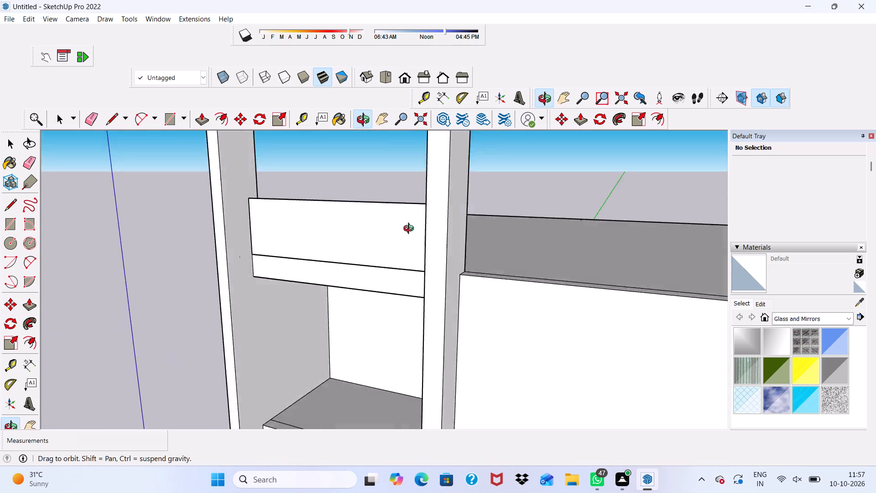
{"action": "middle_click_drag", "start_coordinate": [411, 230], "coordinate": [493, 202]}
{"action": "scroll", "coordinate": [493, 209], "scroll_direction": "down", "scroll_amount": 14}
{"action": "middle_click_drag", "start_coordinate": [446, 267], "coordinate": [405, 226]}
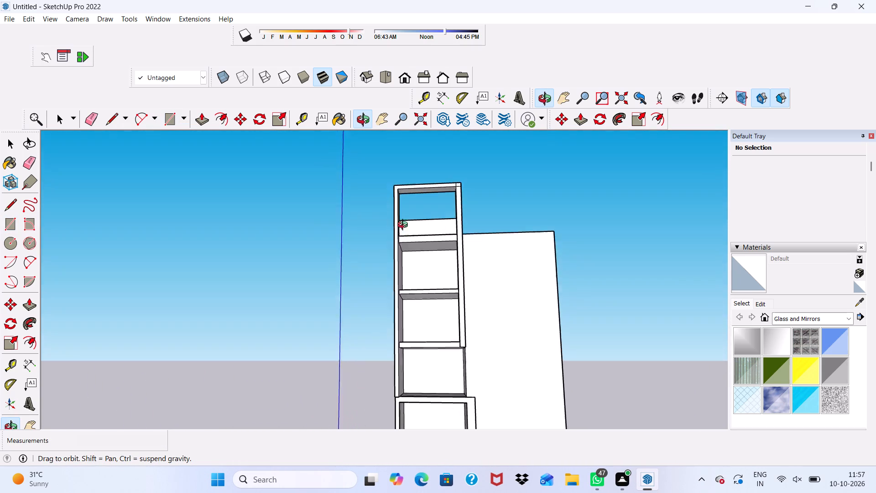
{"action": "middle_click_drag", "start_coordinate": [405, 226], "coordinate": [336, 266]}
{"action": "scroll", "coordinate": [414, 296], "scroll_direction": "up", "scroll_amount": 1}
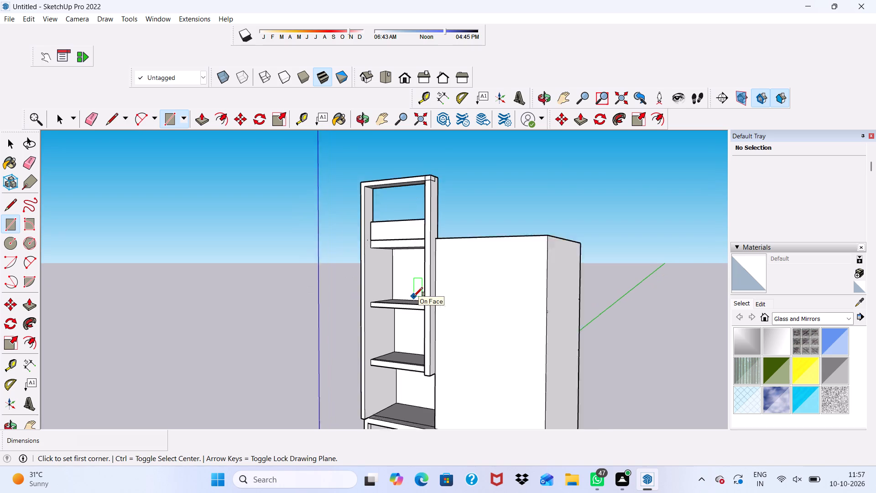
{"action": "scroll", "coordinate": [414, 296], "scroll_direction": "up", "scroll_amount": 2}
{"action": "scroll", "coordinate": [415, 296], "scroll_direction": "down", "scroll_amount": 7}
{"action": "middle_click_drag", "start_coordinate": [378, 295], "coordinate": [570, 263]}
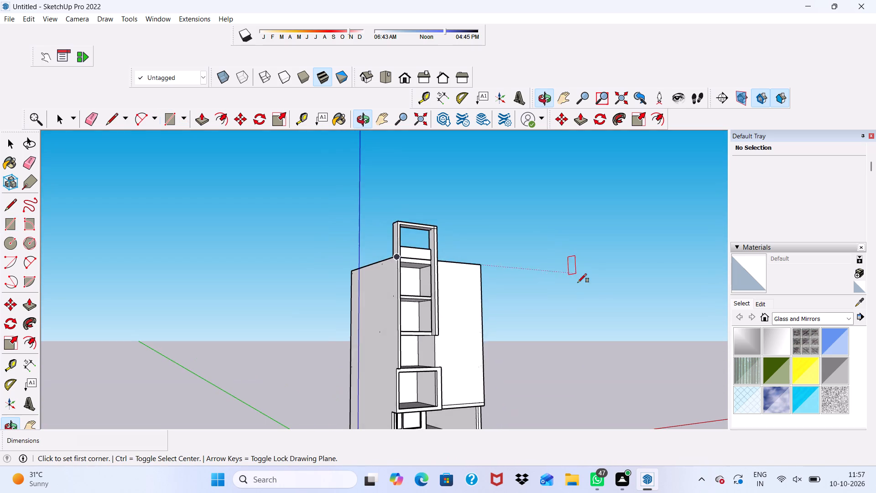
{"action": "scroll", "coordinate": [562, 299], "scroll_direction": "up", "scroll_amount": 3}
{"action": "scroll", "coordinate": [365, 310], "scroll_direction": "up", "scroll_amount": 4}
{"action": "middle_click_drag", "start_coordinate": [442, 283], "coordinate": [370, 283]}
{"action": "scroll", "coordinate": [442, 283], "scroll_direction": "down", "scroll_amount": 1}
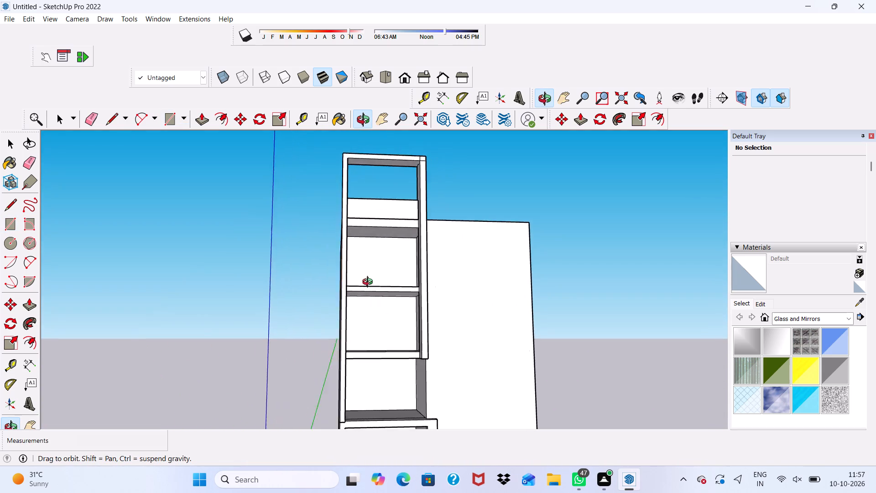
Thicken the middle shelf, the one just below the top shelf, by pulling its underside down about 6 9/16".
{"action": "middle_click_drag", "start_coordinate": [370, 283], "coordinate": [340, 282]}
{"action": "scroll", "coordinate": [334, 269], "scroll_direction": "up", "scroll_amount": 4}
{"action": "key", "text": "space"}
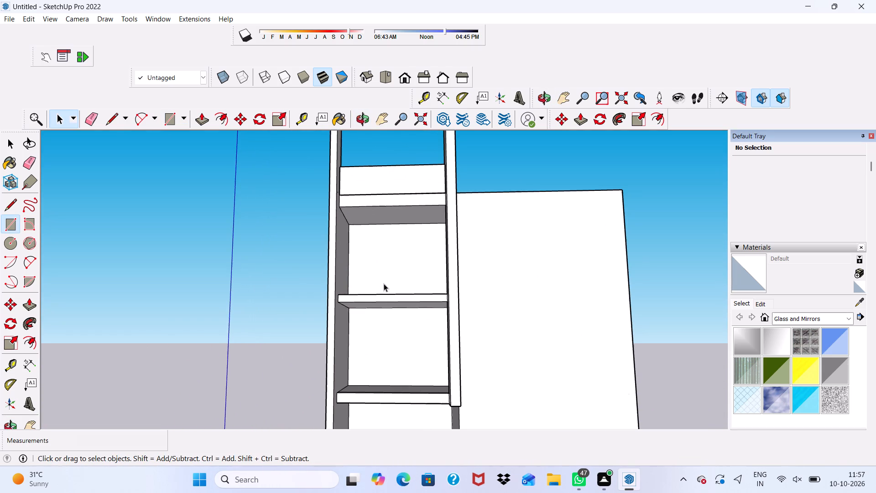
{"action": "scroll", "coordinate": [381, 235], "scroll_direction": "up", "scroll_amount": 3}
{"action": "scroll", "coordinate": [396, 333], "scroll_direction": "down", "scroll_amount": 3}
{"action": "scroll", "coordinate": [404, 383], "scroll_direction": "up", "scroll_amount": 2}
{"action": "scroll", "coordinate": [404, 383], "scroll_direction": "down", "scroll_amount": 3}
{"action": "middle_click_drag", "start_coordinate": [401, 374], "coordinate": [395, 334]}
{"action": "scroll", "coordinate": [396, 325], "scroll_direction": "up", "scroll_amount": 4}
{"action": "left_click", "coordinate": [396, 325]}
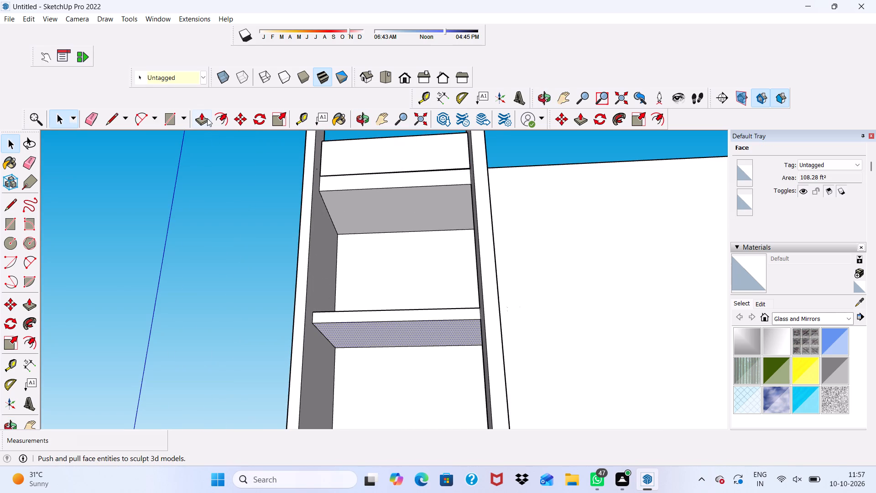
{"action": "left_click", "coordinate": [207, 118]}
{"action": "left_click_drag", "start_coordinate": [343, 329], "coordinate": [342, 336]}
{"action": "scroll", "coordinate": [339, 326], "scroll_direction": "down", "scroll_amount": 11}
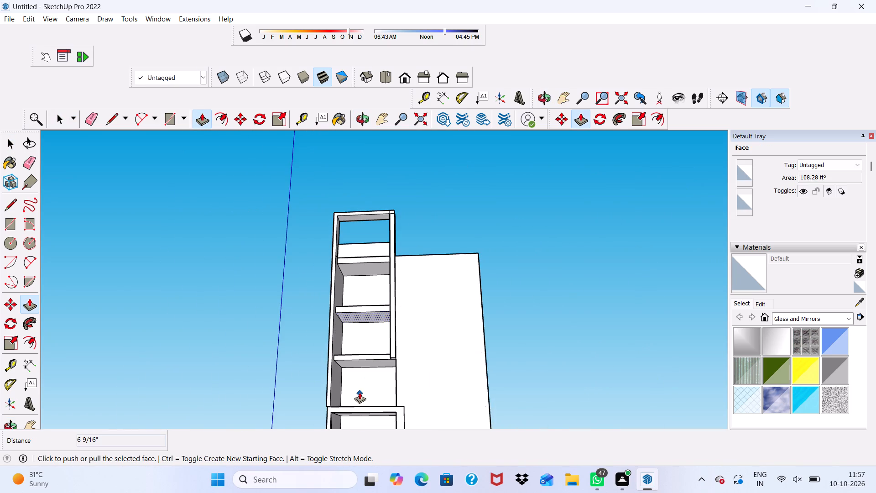
Thicken the shelf at the shorter post's lower end by pulling its underside down about 5".
{"action": "scroll", "coordinate": [360, 389], "scroll_direction": "up", "scroll_amount": 3}
{"action": "key", "text": "space"}
{"action": "scroll", "coordinate": [354, 374], "scroll_direction": "up", "scroll_amount": 4}
{"action": "left_click", "coordinate": [352, 337]}
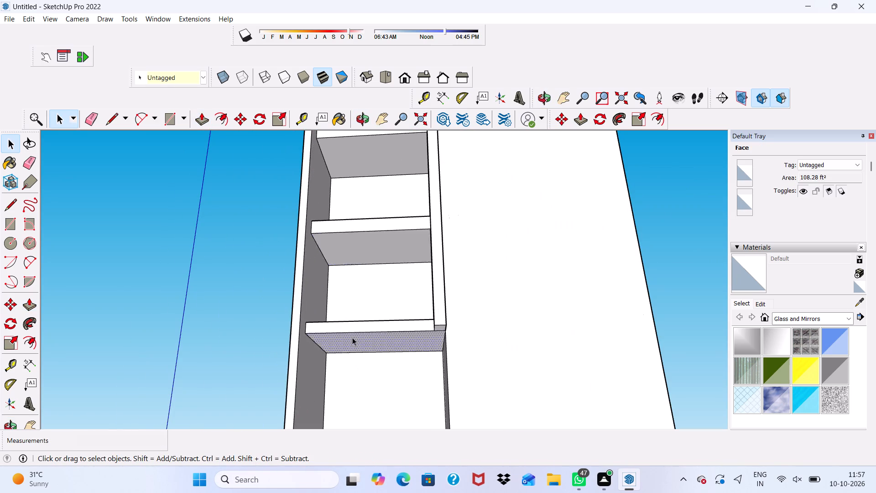
{"action": "left_click", "coordinate": [204, 118]}
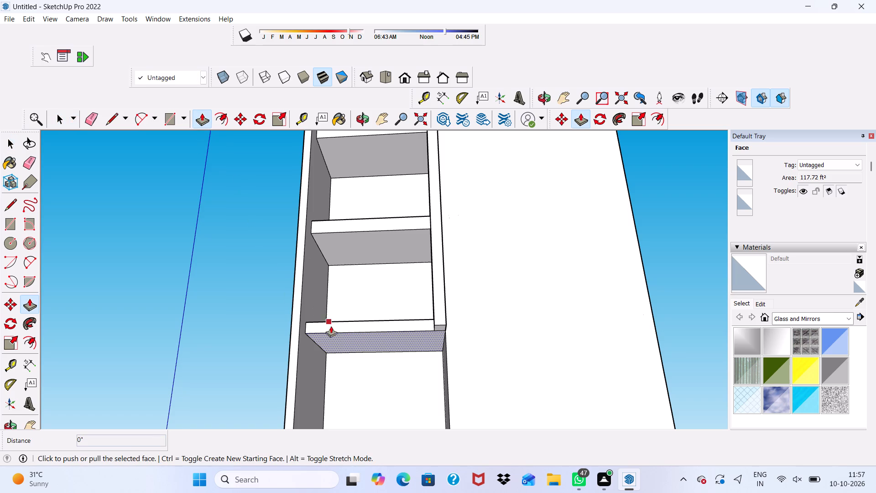
{"action": "left_click", "coordinate": [337, 334]}
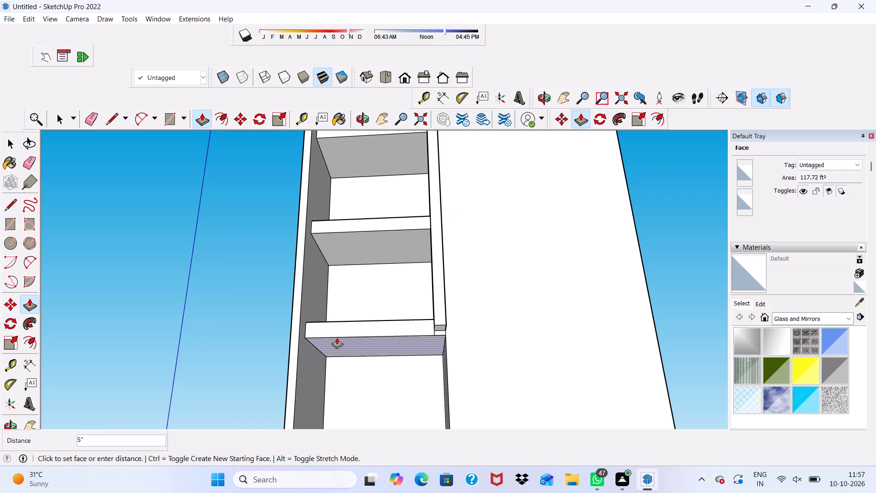
{"action": "left_click", "coordinate": [337, 337]}
{"action": "scroll", "coordinate": [368, 317], "scroll_direction": "down", "scroll_amount": 3}
{"action": "key", "text": "space"}
Draw a rectangle about 1' 8 13/16" by 2' on the inner face of the shorter post's lower end, beside the lower shelf.
{"action": "scroll", "coordinate": [383, 327], "scroll_direction": "down", "scroll_amount": 11}
{"action": "middle_click_drag", "start_coordinate": [388, 310], "coordinate": [406, 367]}
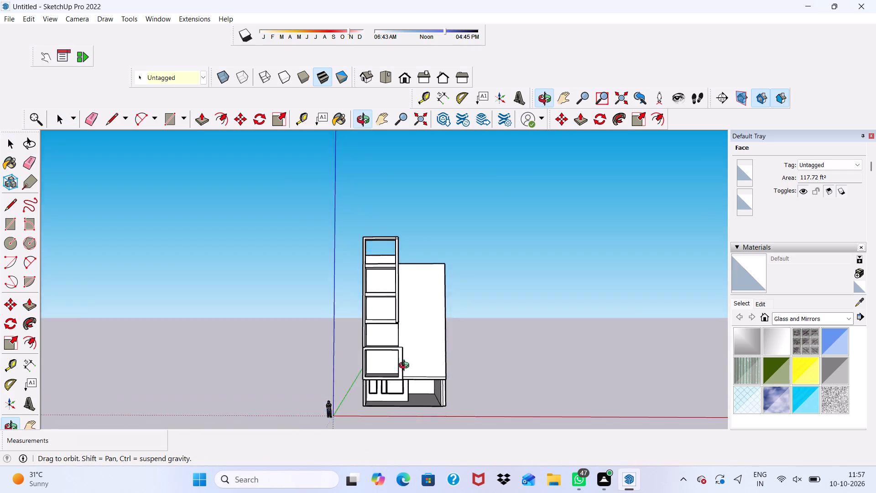
{"action": "middle_click_drag", "start_coordinate": [406, 367], "coordinate": [541, 404]}
{"action": "scroll", "coordinate": [398, 326], "scroll_direction": "up", "scroll_amount": 19}
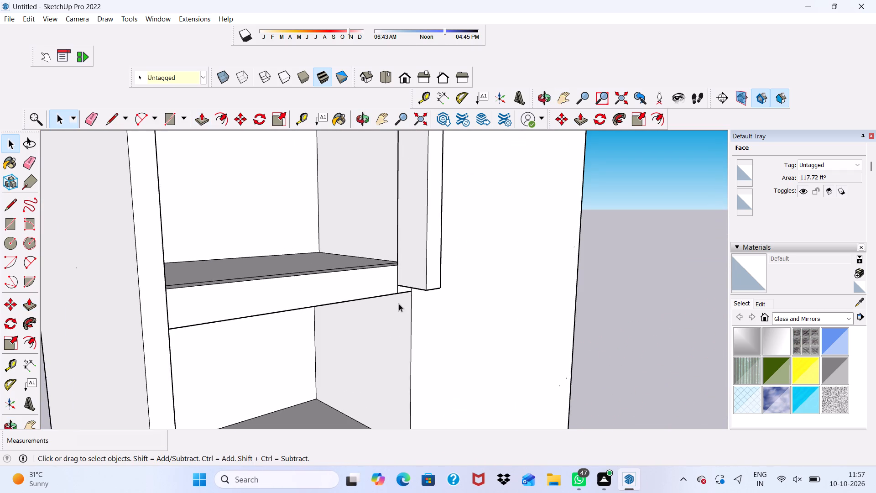
{"action": "scroll", "coordinate": [399, 264], "scroll_direction": "up", "scroll_amount": 1}
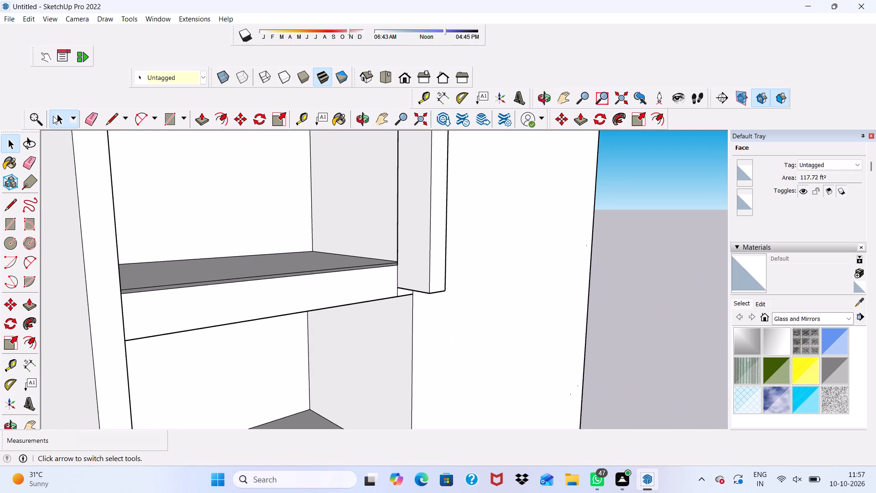
{"action": "left_click", "coordinate": [162, 117]}
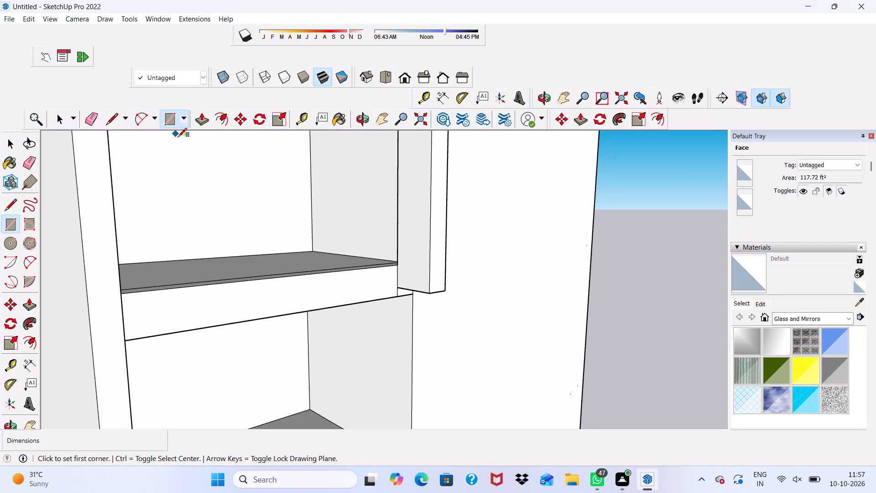
{"action": "scroll", "coordinate": [443, 258], "scroll_direction": "up", "scroll_amount": 4}
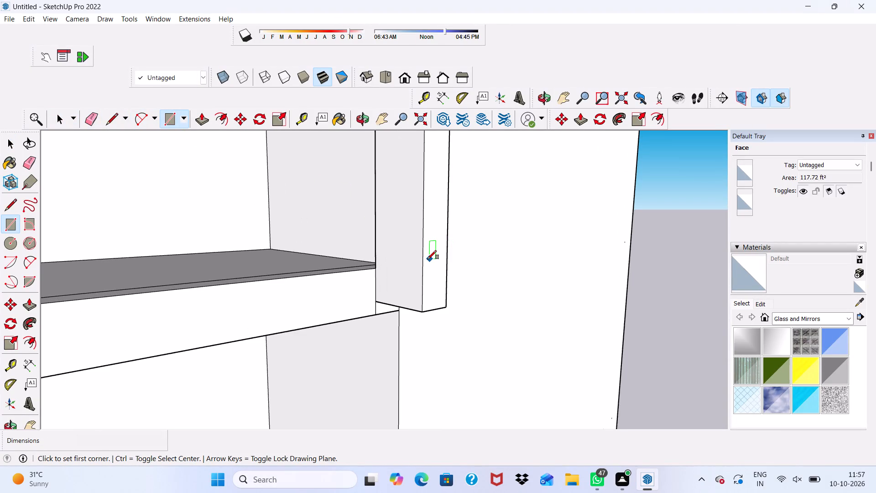
{"action": "scroll", "coordinate": [413, 261], "scroll_direction": "up", "scroll_amount": 2}
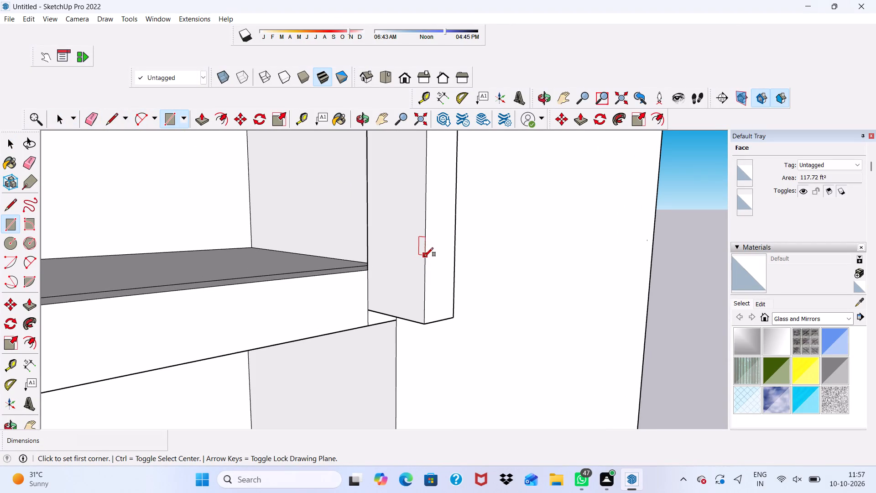
{"action": "left_click", "coordinate": [422, 246]}
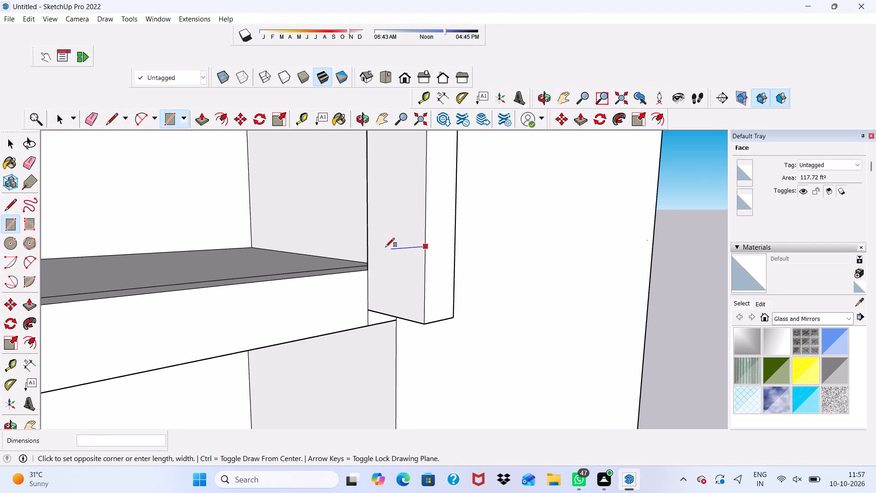
{"action": "left_click", "coordinate": [367, 306]}
{"action": "key", "text": "space"}
Pull the rectangle on the post's inner face out toward the opposite post, forming a bar partway across the lower shelf's front.
{"action": "scroll", "coordinate": [378, 298], "scroll_direction": "up", "scroll_amount": 1}
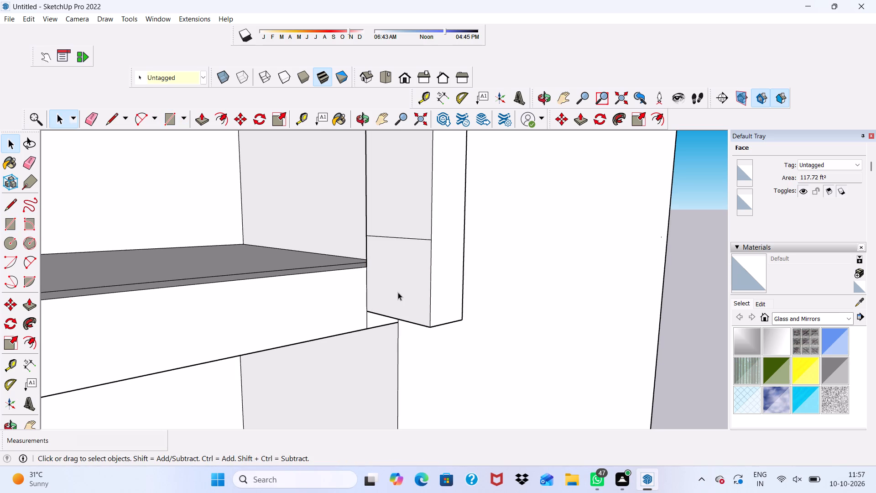
{"action": "left_click", "coordinate": [398, 292]}
{"action": "left_click", "coordinate": [203, 118]}
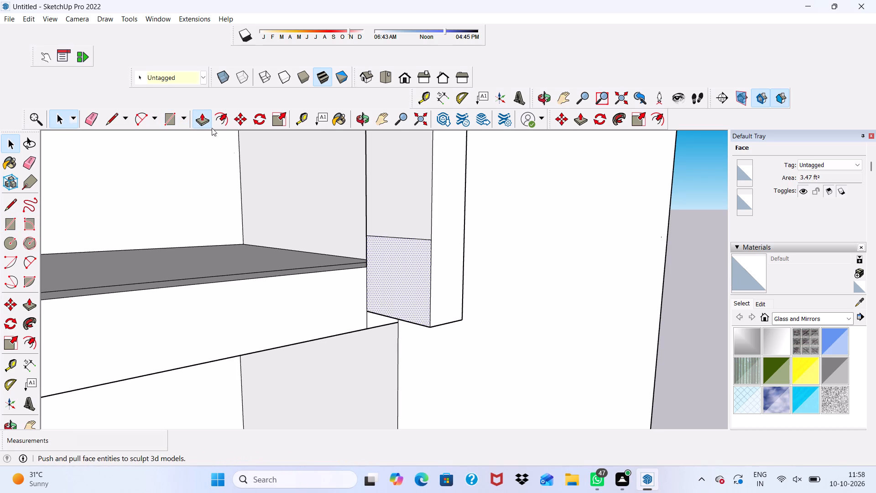
{"action": "left_click", "coordinate": [403, 261]}
{"action": "scroll", "coordinate": [304, 304], "scroll_direction": "down", "scroll_amount": 11}
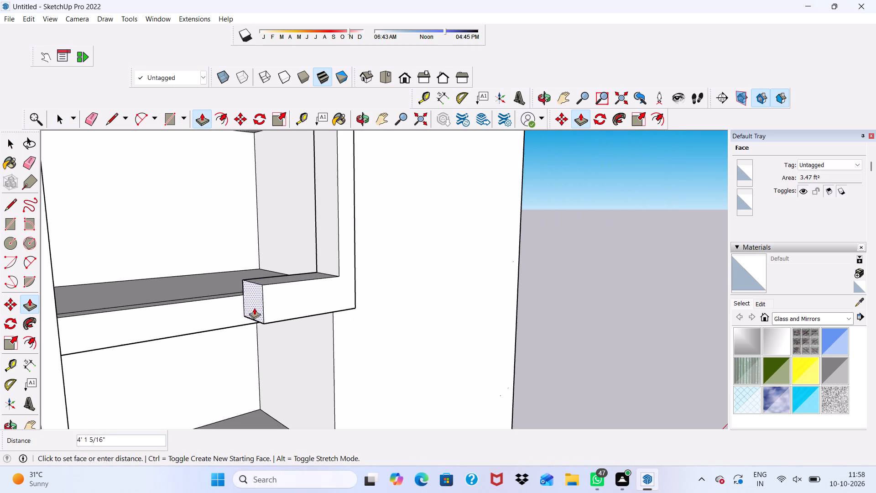
{"action": "scroll", "coordinate": [205, 321], "scroll_direction": "down", "scroll_amount": 9}
{"action": "middle_click_drag", "start_coordinate": [205, 311], "coordinate": [120, 279]}
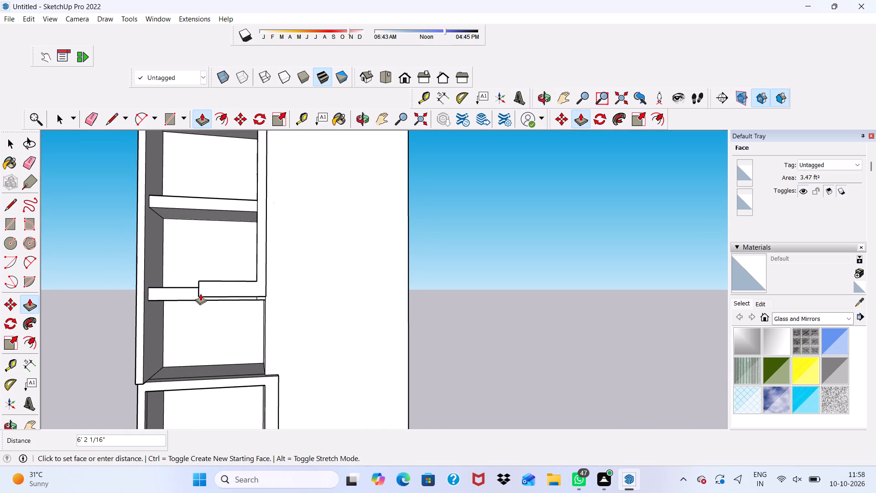
{"action": "middle_click", "coordinate": [200, 294]}
{"action": "scroll", "coordinate": [214, 304], "scroll_direction": "up", "scroll_amount": 5}
{"action": "scroll", "coordinate": [199, 298], "scroll_direction": "down", "scroll_amount": 1}
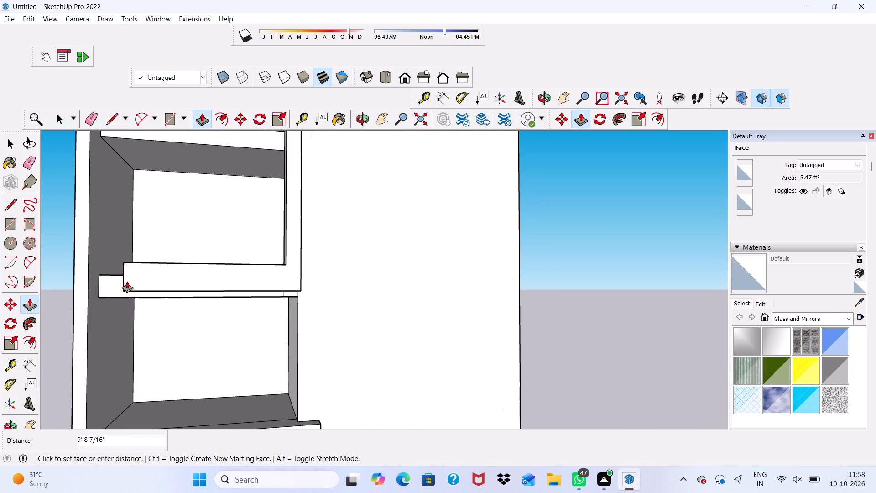
{"action": "left_click", "coordinate": [180, 296]}
Pull the underside of the new bar and post end down to the lower shelf's bottom edge.
{"action": "middle_click_drag", "start_coordinate": [202, 290], "coordinate": [186, 231]}
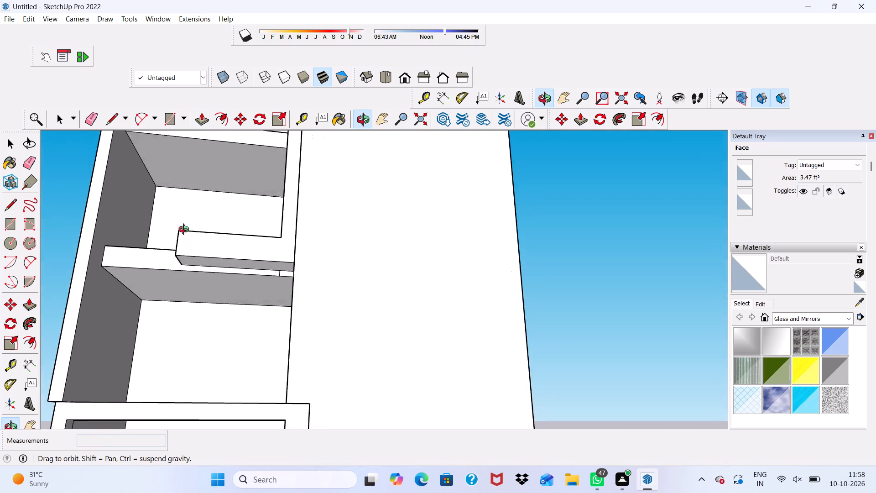
{"action": "middle_click_drag", "start_coordinate": [186, 231], "coordinate": [181, 216]}
{"action": "scroll", "coordinate": [201, 264], "scroll_direction": "up", "scroll_amount": 5}
{"action": "key", "text": "space"}
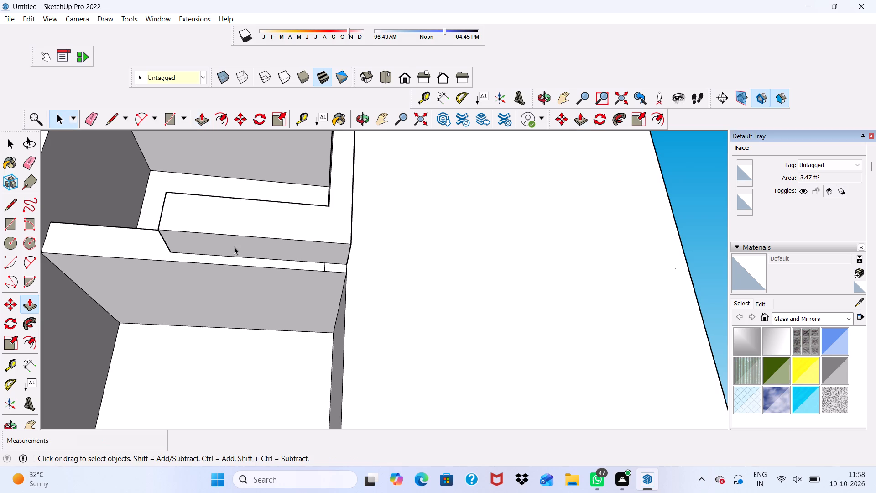
{"action": "left_click", "coordinate": [234, 246]}
{"action": "left_click", "coordinate": [204, 116]}
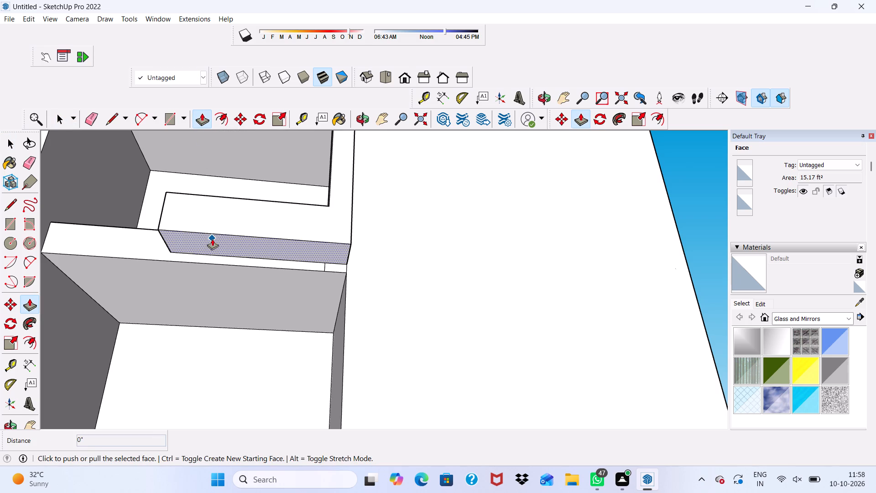
{"action": "left_click", "coordinate": [212, 239]}
{"action": "left_click", "coordinate": [223, 272]}
{"action": "scroll", "coordinate": [241, 228], "scroll_direction": "down", "scroll_amount": 6}
{"action": "key", "text": "space"}
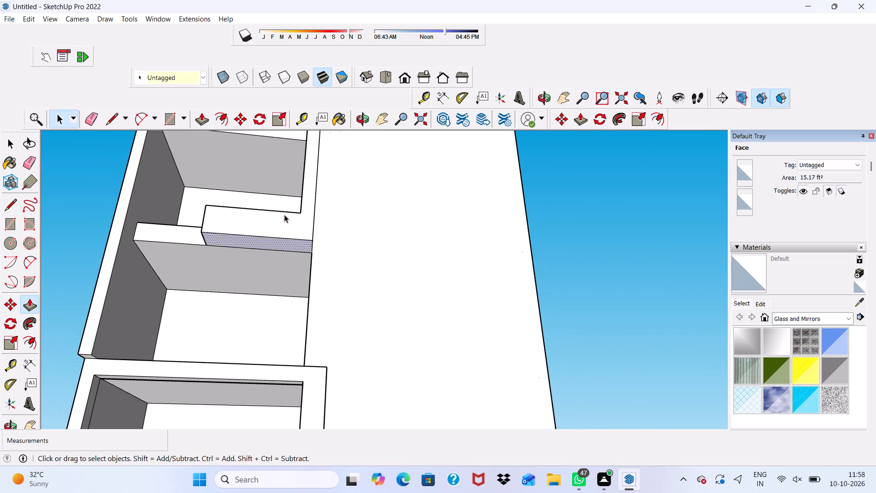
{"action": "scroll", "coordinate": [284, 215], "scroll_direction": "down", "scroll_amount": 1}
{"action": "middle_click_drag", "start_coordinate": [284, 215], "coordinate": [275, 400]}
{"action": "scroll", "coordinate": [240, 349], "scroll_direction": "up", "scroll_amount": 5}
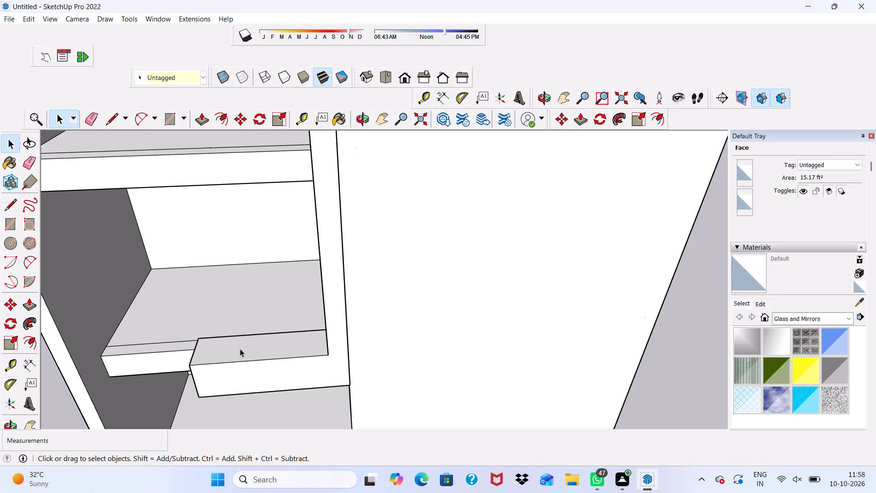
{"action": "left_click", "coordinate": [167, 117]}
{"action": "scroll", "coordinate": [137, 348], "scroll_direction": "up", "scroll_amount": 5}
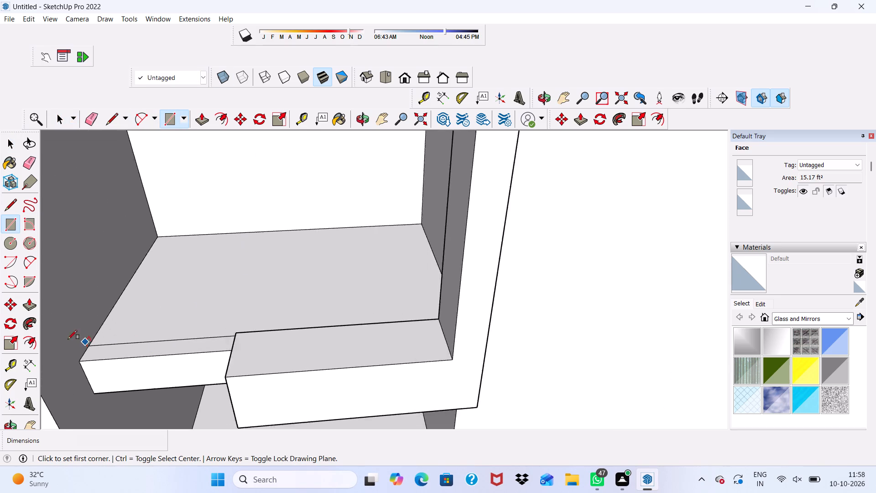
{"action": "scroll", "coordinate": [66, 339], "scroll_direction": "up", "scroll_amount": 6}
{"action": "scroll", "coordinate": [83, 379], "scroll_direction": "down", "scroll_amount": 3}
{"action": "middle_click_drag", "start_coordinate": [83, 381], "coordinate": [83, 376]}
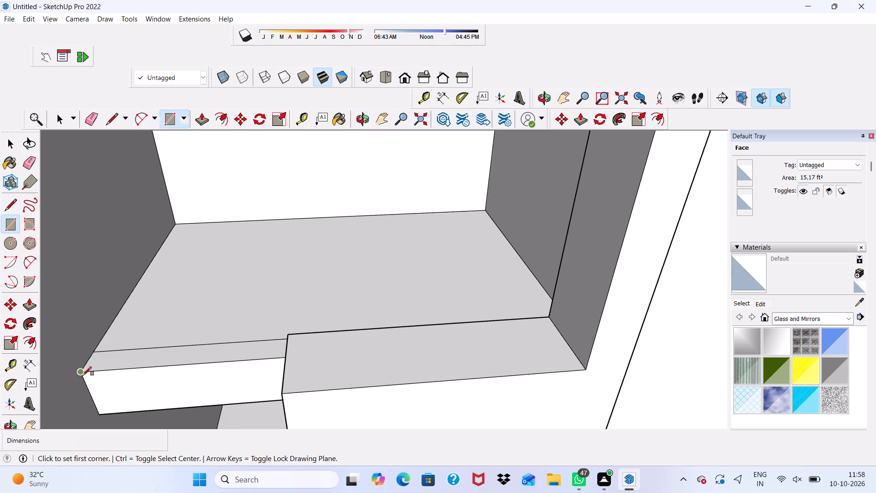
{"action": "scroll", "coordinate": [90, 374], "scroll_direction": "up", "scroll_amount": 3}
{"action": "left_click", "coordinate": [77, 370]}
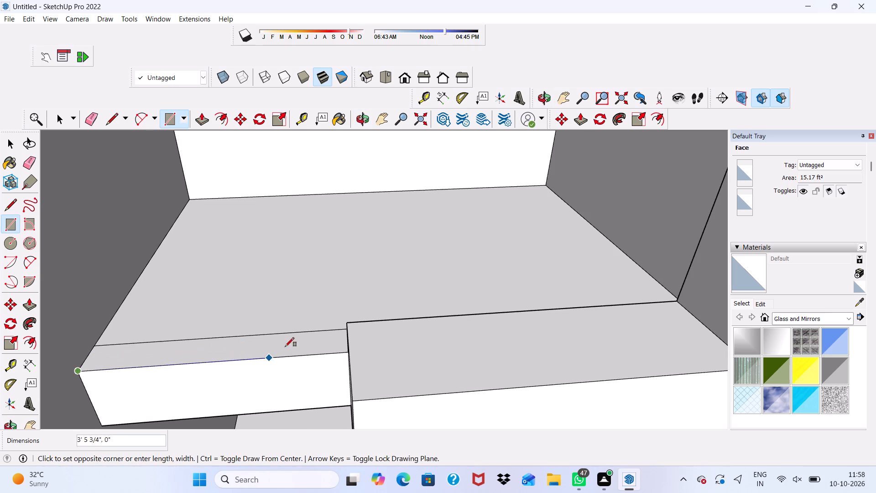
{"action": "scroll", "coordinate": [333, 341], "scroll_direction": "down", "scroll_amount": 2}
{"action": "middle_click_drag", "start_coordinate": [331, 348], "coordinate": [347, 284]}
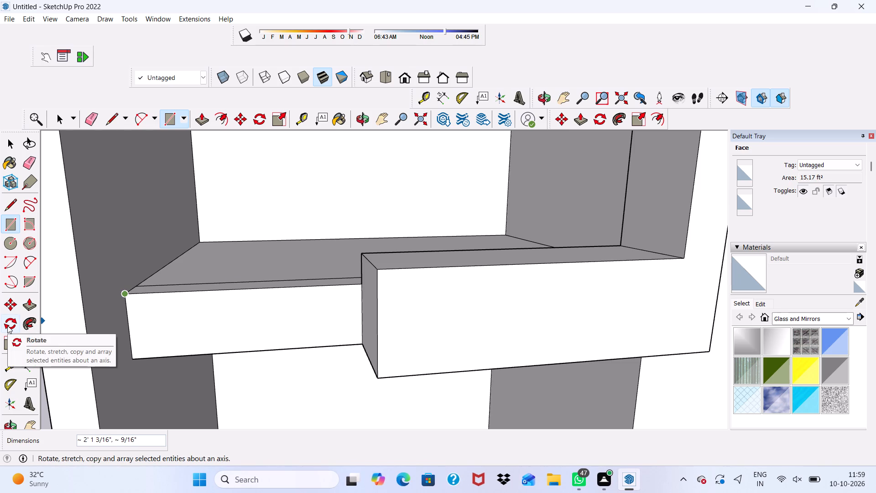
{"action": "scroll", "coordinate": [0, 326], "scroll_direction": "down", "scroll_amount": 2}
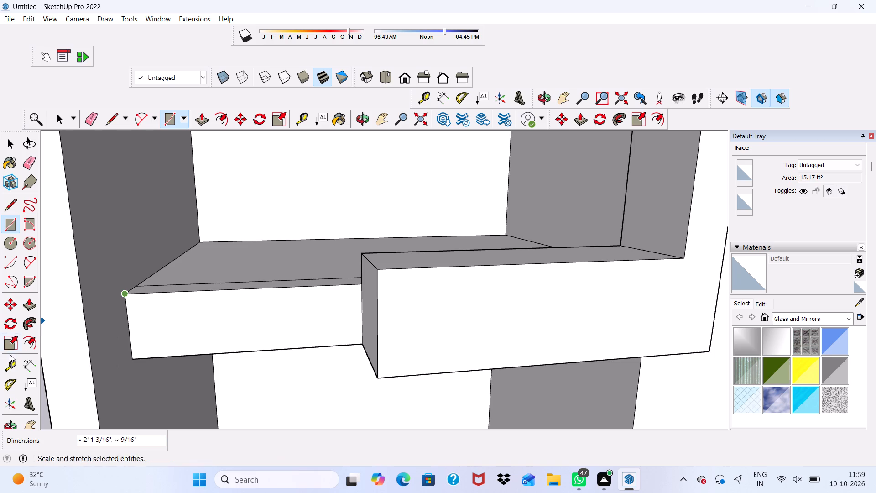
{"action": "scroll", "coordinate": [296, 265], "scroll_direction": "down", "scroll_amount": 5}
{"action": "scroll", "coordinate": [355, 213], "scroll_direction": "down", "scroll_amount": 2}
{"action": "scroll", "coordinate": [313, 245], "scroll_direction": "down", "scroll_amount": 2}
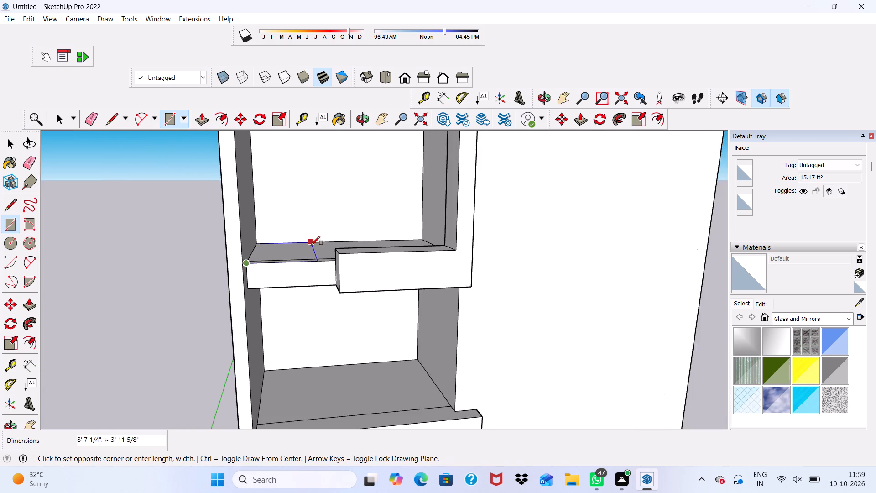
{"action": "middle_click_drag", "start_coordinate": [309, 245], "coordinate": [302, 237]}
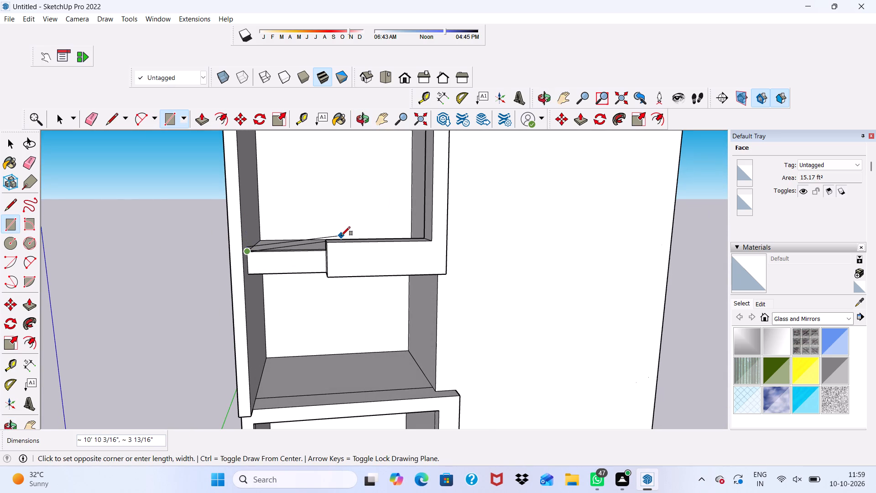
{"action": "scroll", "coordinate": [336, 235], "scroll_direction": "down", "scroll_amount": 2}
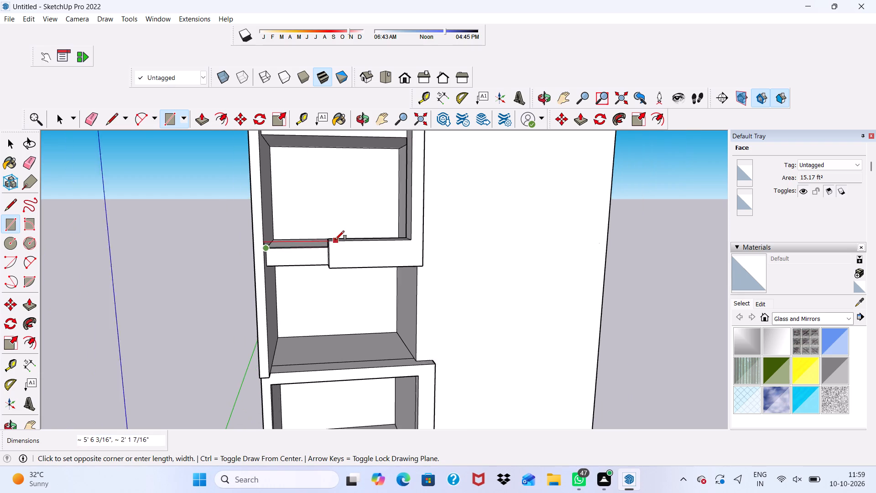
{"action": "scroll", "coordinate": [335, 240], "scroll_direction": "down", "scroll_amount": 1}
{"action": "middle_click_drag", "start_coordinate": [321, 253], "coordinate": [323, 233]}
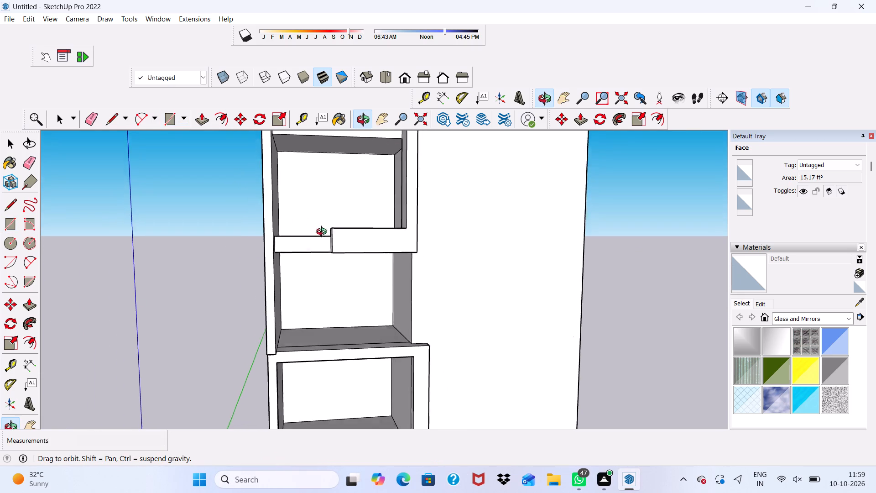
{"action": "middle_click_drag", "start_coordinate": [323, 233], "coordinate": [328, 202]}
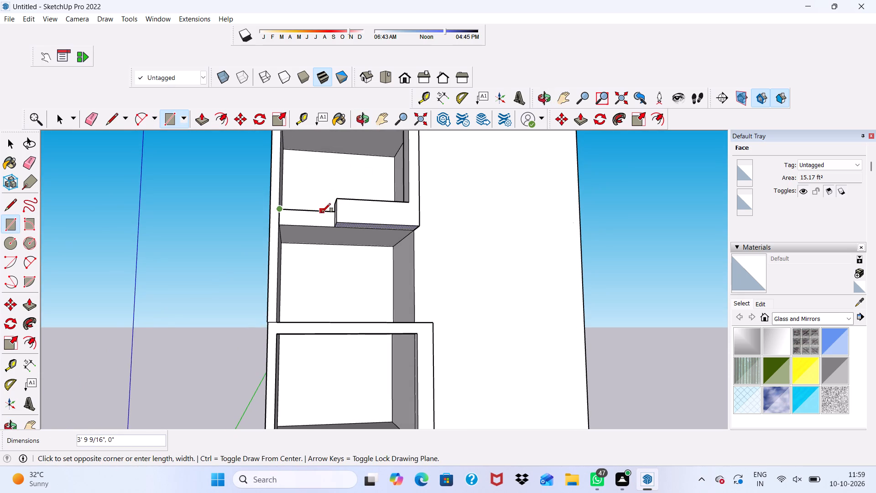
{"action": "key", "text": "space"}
Examine the front edges of the middle and lower shelves and the new bar from above.
{"action": "scroll", "coordinate": [330, 207], "scroll_direction": "up", "scroll_amount": 7}
{"action": "middle_click_drag", "start_coordinate": [330, 207], "coordinate": [286, 322]}
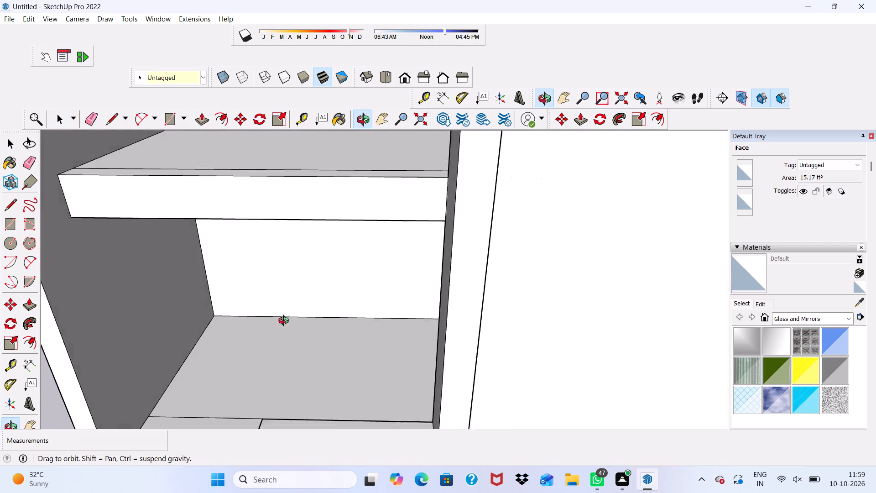
{"action": "middle_click_drag", "start_coordinate": [286, 322], "coordinate": [284, 325]}
{"action": "scroll", "coordinate": [286, 328], "scroll_direction": "up", "scroll_amount": 1}
{"action": "scroll", "coordinate": [390, 225], "scroll_direction": "down", "scroll_amount": 4}
{"action": "scroll", "coordinate": [349, 253], "scroll_direction": "down", "scroll_amount": 3}
{"action": "middle_click_drag", "start_coordinate": [377, 212], "coordinate": [427, 171]}
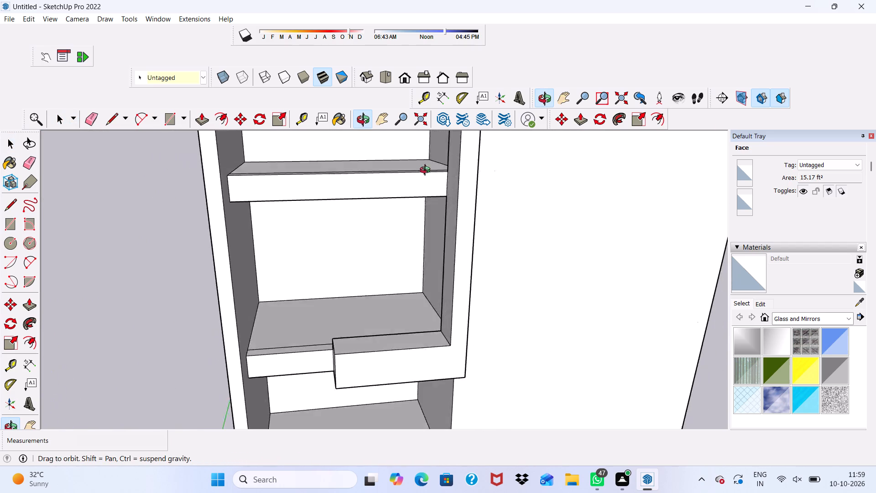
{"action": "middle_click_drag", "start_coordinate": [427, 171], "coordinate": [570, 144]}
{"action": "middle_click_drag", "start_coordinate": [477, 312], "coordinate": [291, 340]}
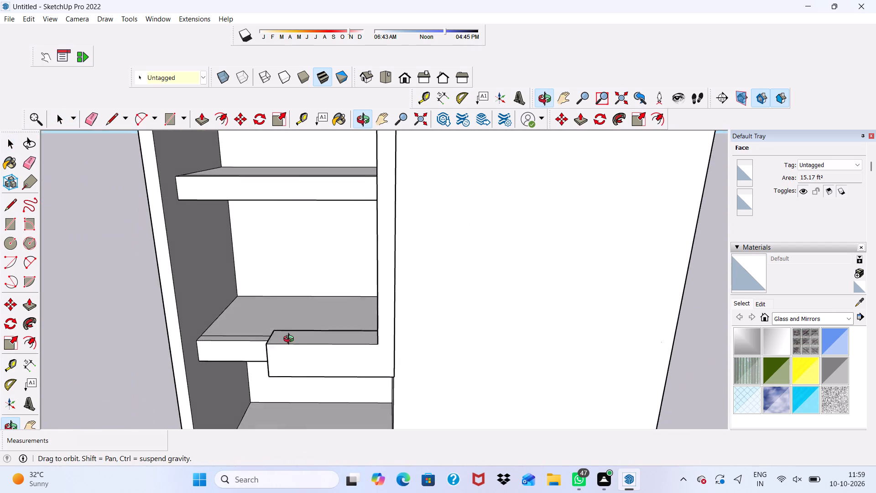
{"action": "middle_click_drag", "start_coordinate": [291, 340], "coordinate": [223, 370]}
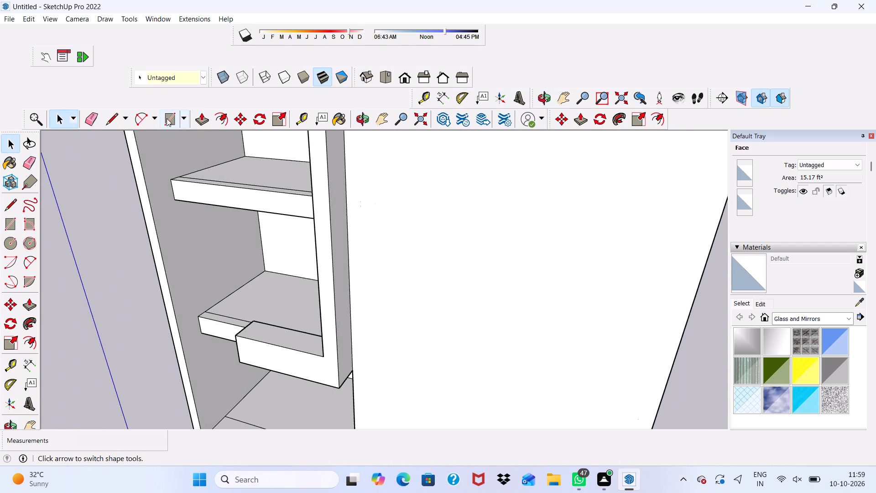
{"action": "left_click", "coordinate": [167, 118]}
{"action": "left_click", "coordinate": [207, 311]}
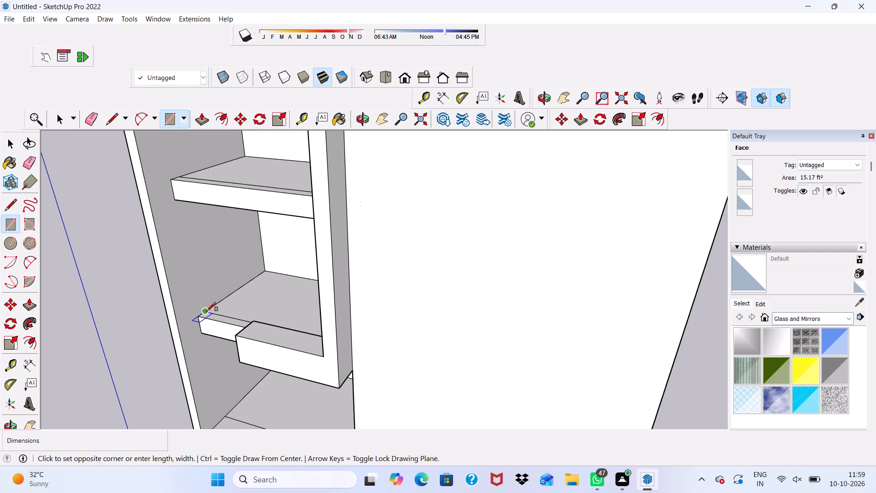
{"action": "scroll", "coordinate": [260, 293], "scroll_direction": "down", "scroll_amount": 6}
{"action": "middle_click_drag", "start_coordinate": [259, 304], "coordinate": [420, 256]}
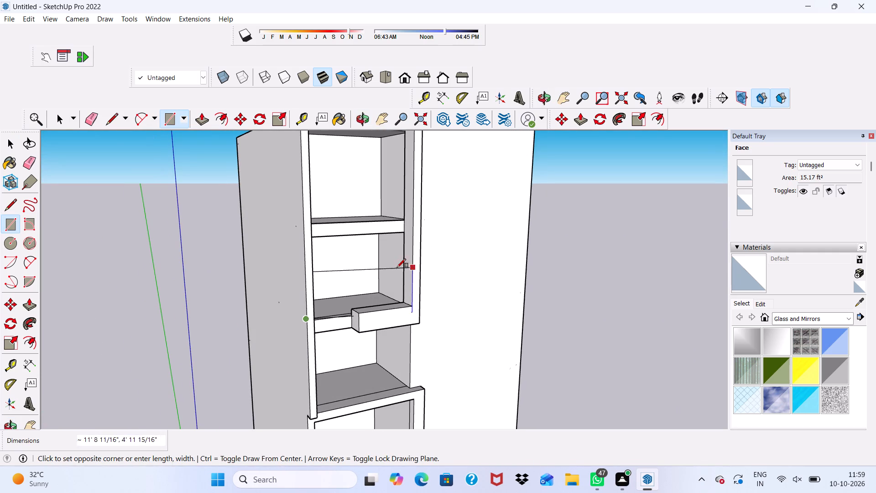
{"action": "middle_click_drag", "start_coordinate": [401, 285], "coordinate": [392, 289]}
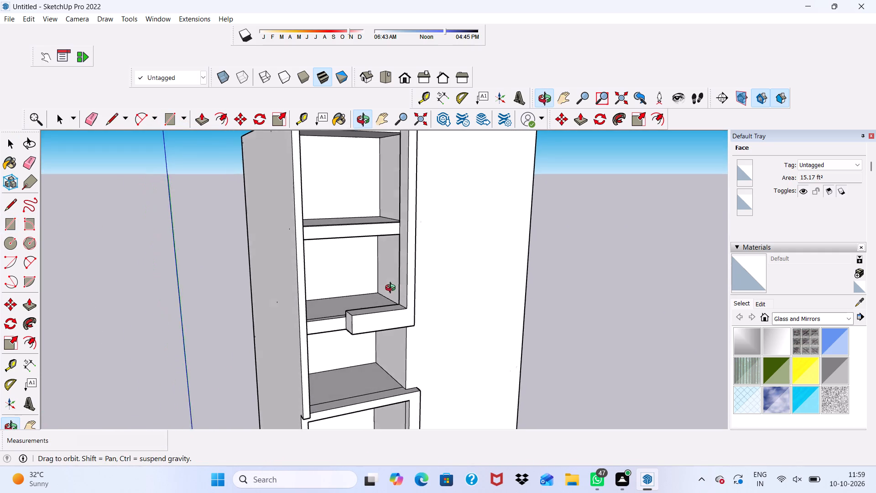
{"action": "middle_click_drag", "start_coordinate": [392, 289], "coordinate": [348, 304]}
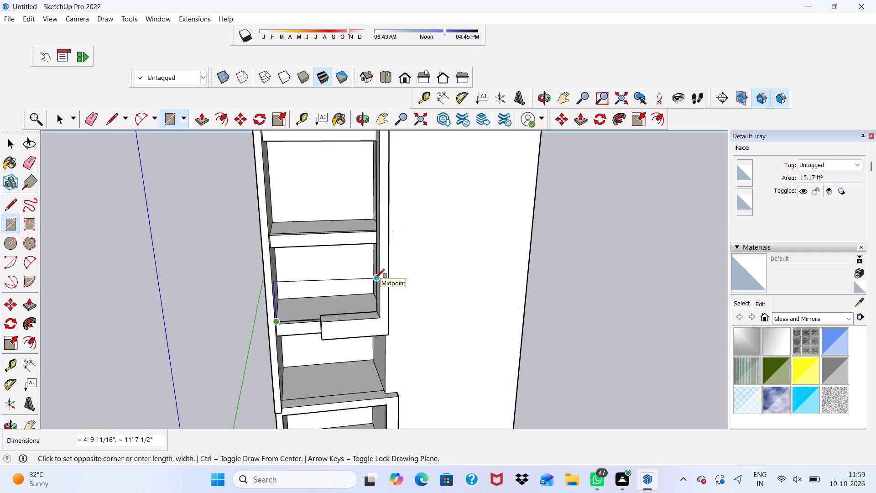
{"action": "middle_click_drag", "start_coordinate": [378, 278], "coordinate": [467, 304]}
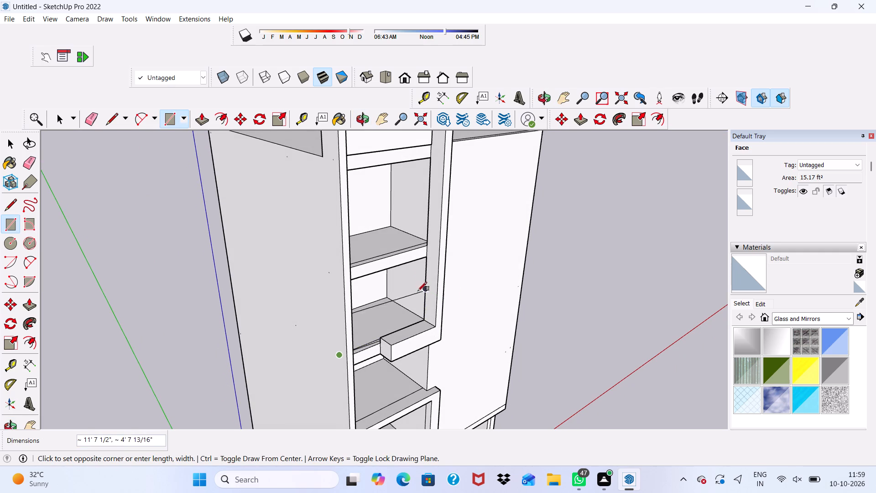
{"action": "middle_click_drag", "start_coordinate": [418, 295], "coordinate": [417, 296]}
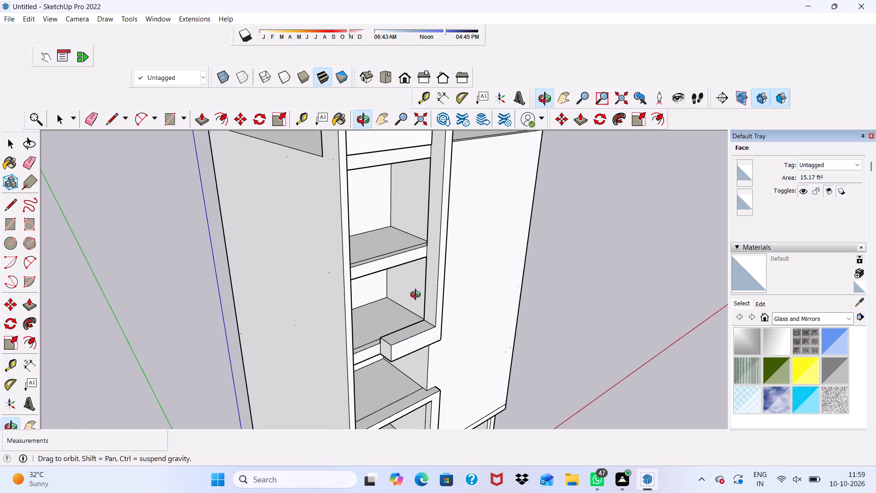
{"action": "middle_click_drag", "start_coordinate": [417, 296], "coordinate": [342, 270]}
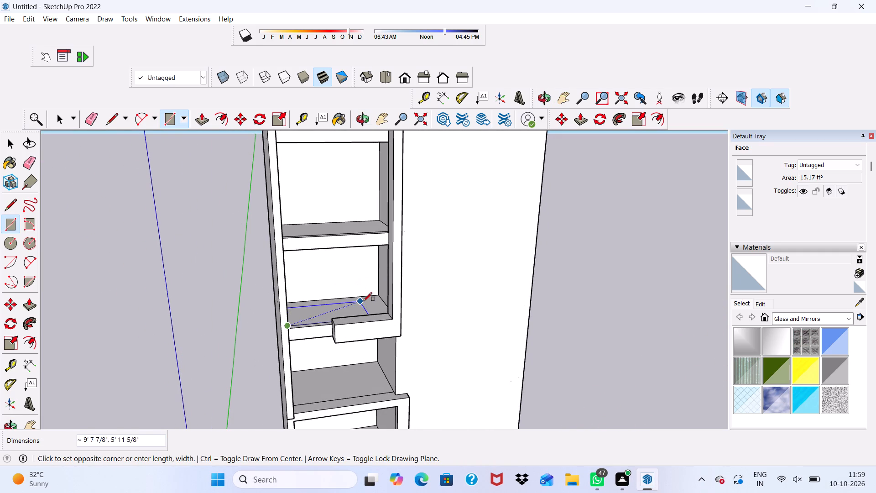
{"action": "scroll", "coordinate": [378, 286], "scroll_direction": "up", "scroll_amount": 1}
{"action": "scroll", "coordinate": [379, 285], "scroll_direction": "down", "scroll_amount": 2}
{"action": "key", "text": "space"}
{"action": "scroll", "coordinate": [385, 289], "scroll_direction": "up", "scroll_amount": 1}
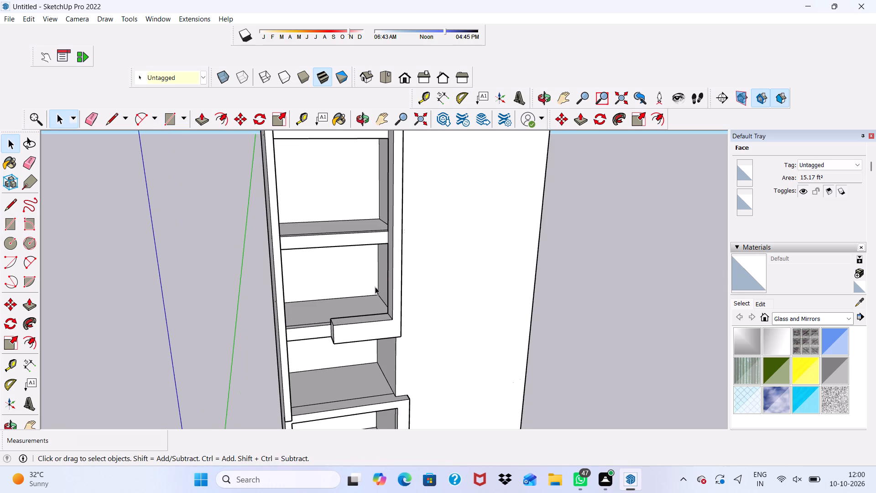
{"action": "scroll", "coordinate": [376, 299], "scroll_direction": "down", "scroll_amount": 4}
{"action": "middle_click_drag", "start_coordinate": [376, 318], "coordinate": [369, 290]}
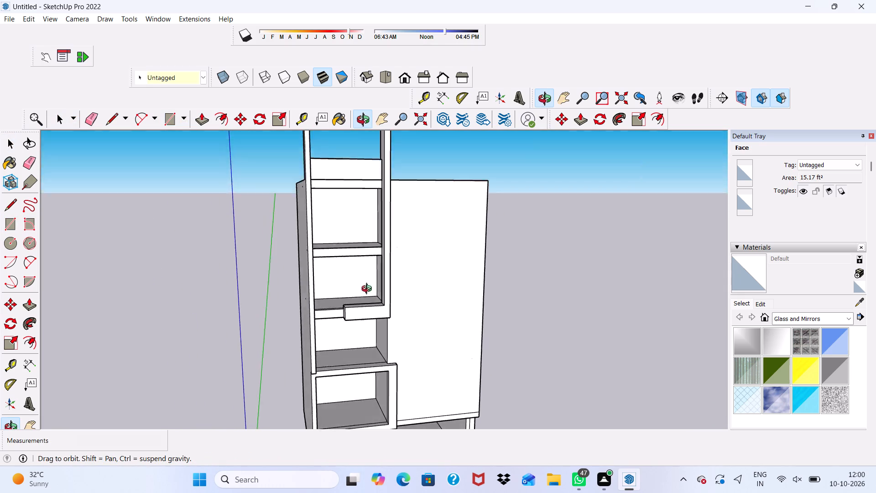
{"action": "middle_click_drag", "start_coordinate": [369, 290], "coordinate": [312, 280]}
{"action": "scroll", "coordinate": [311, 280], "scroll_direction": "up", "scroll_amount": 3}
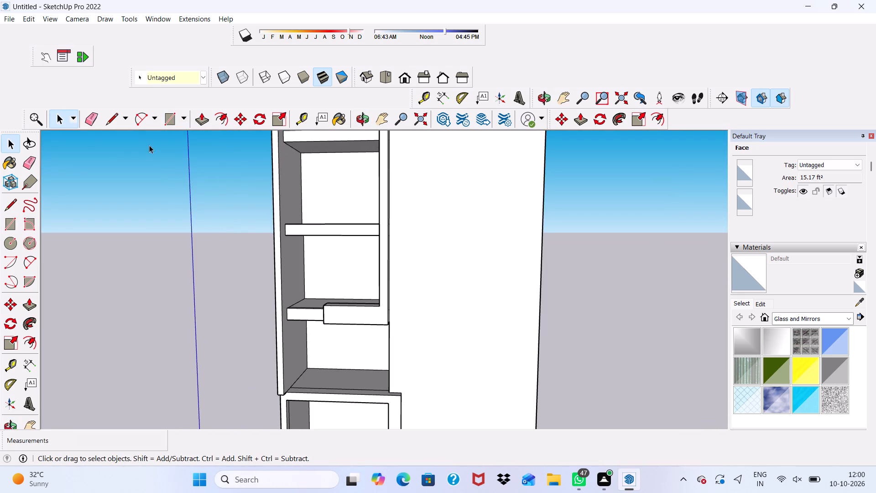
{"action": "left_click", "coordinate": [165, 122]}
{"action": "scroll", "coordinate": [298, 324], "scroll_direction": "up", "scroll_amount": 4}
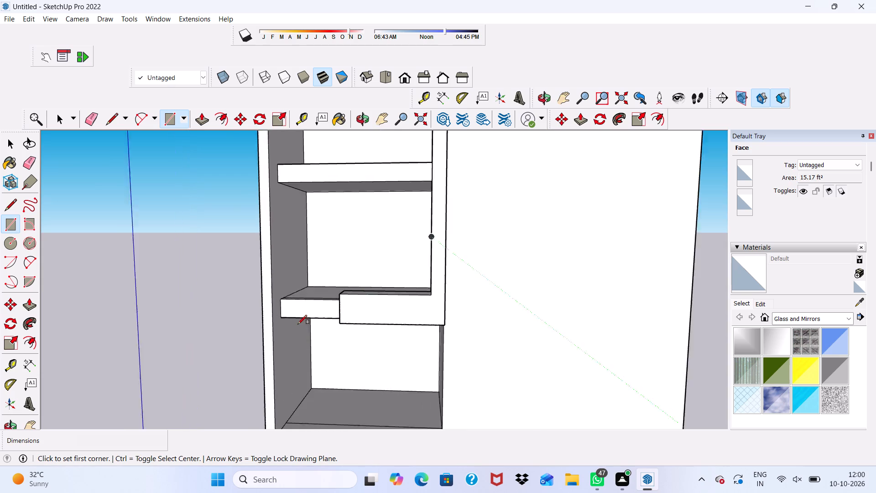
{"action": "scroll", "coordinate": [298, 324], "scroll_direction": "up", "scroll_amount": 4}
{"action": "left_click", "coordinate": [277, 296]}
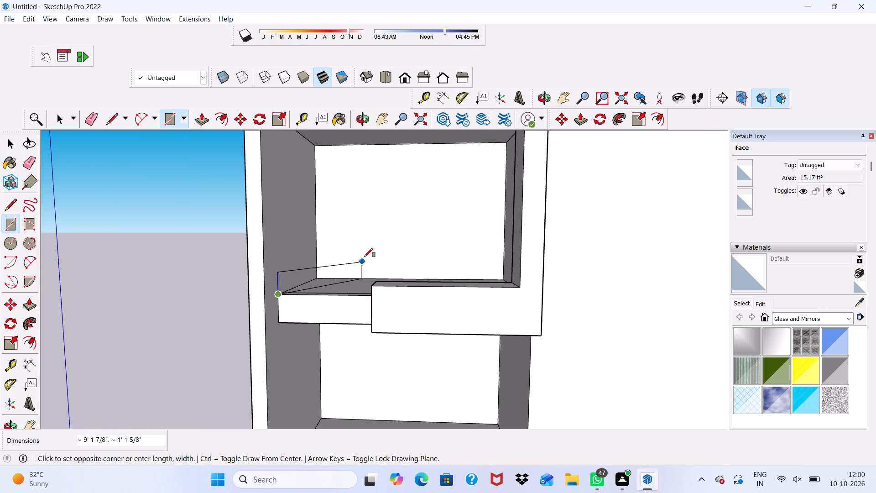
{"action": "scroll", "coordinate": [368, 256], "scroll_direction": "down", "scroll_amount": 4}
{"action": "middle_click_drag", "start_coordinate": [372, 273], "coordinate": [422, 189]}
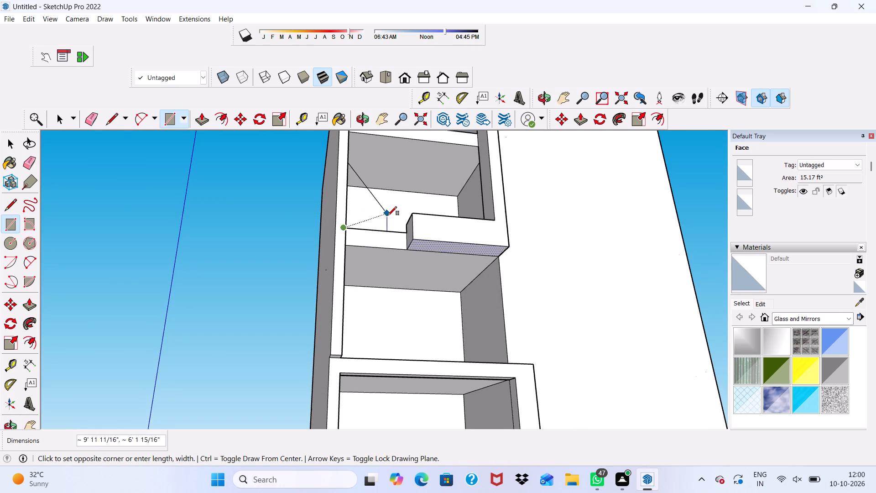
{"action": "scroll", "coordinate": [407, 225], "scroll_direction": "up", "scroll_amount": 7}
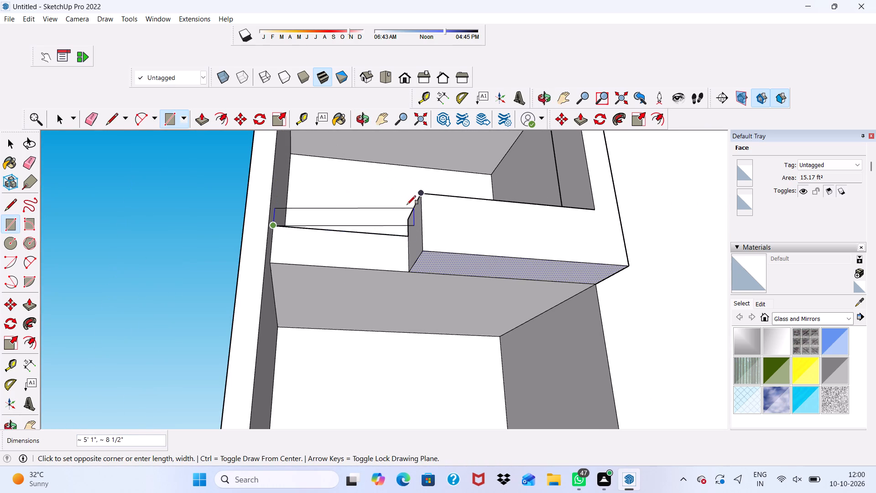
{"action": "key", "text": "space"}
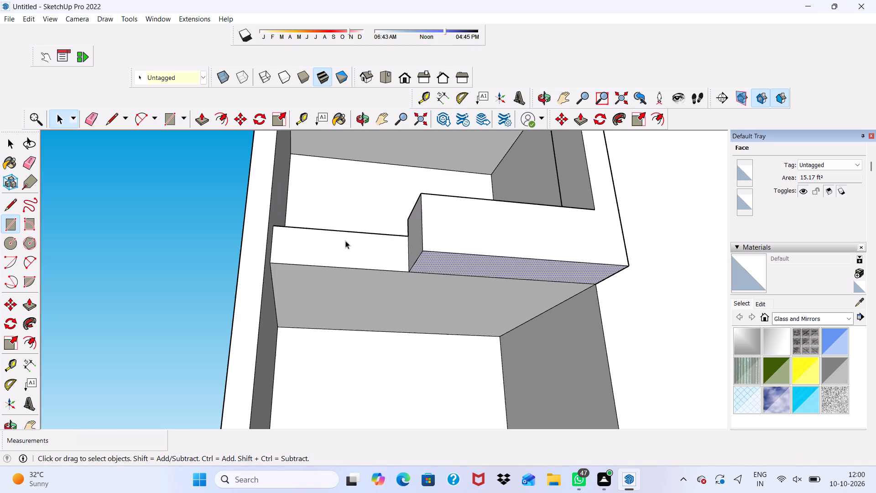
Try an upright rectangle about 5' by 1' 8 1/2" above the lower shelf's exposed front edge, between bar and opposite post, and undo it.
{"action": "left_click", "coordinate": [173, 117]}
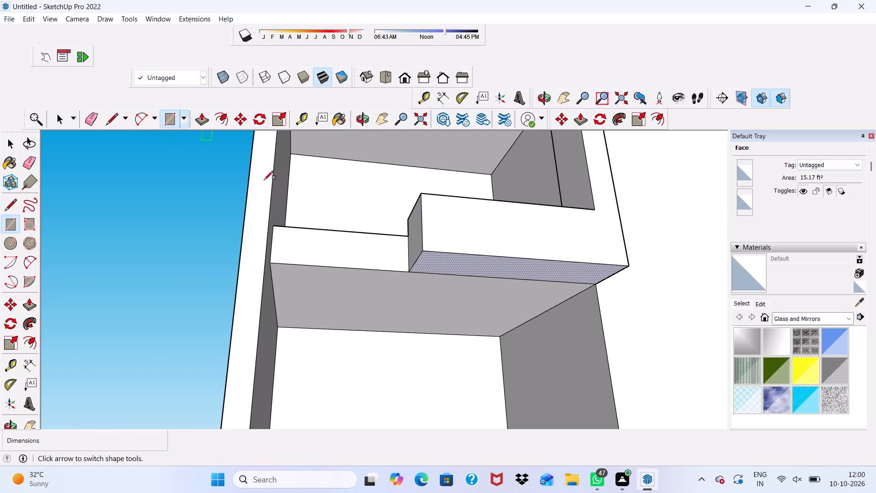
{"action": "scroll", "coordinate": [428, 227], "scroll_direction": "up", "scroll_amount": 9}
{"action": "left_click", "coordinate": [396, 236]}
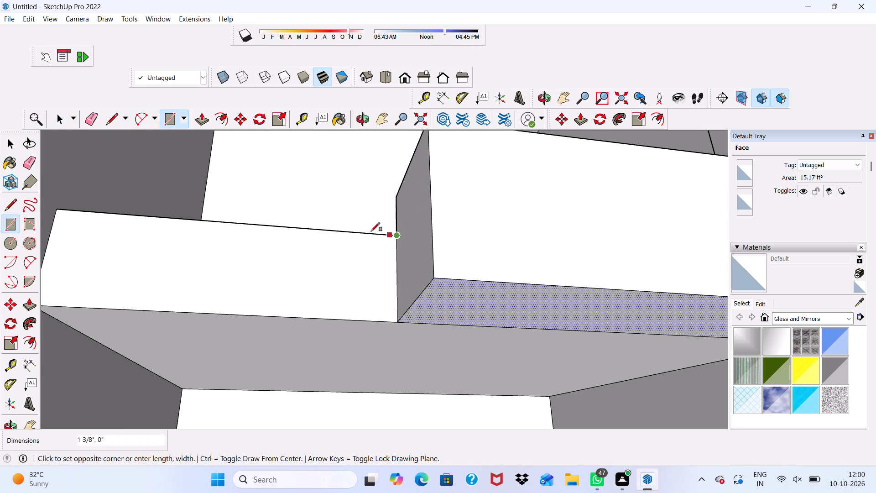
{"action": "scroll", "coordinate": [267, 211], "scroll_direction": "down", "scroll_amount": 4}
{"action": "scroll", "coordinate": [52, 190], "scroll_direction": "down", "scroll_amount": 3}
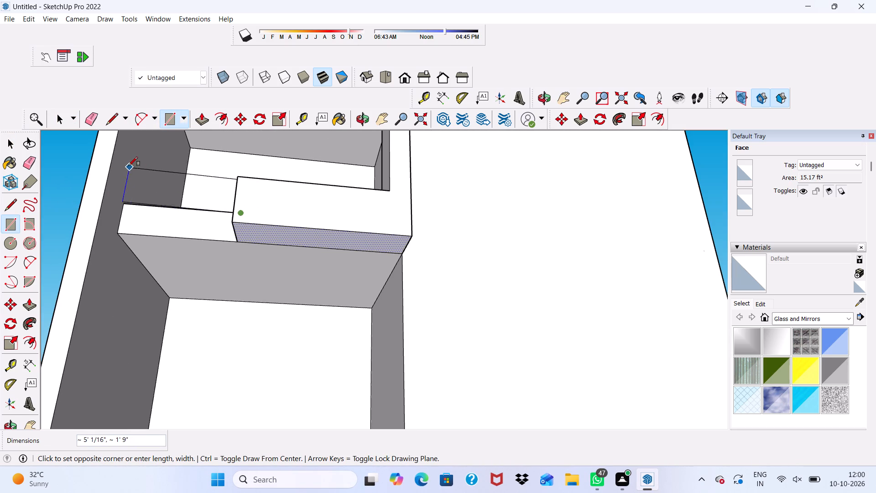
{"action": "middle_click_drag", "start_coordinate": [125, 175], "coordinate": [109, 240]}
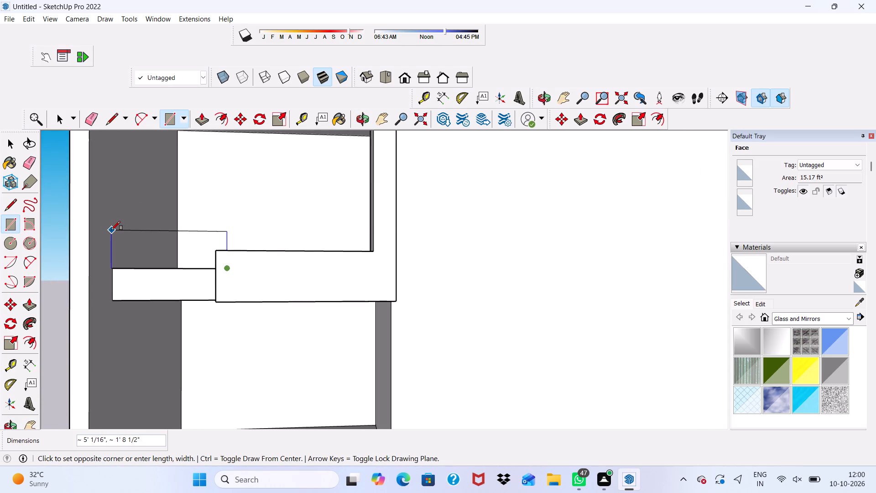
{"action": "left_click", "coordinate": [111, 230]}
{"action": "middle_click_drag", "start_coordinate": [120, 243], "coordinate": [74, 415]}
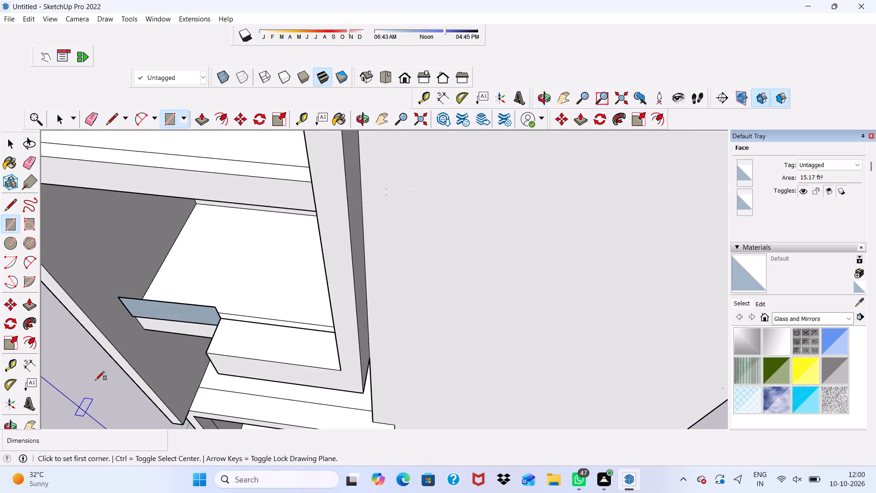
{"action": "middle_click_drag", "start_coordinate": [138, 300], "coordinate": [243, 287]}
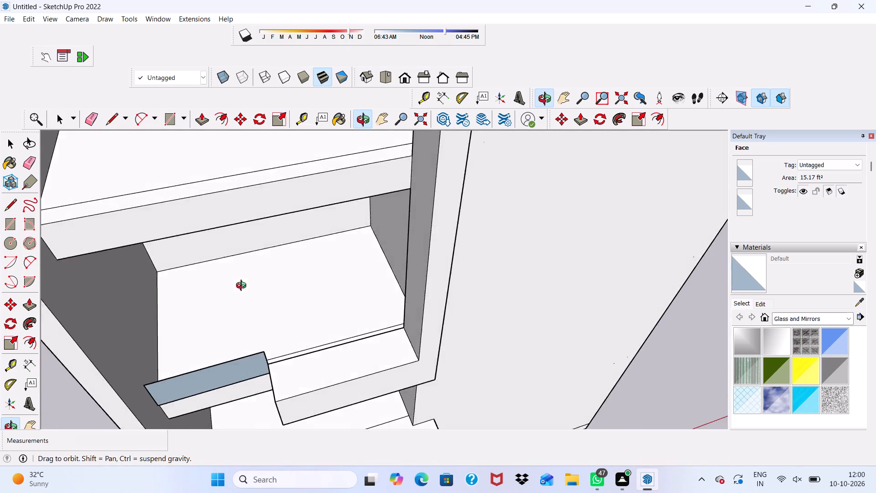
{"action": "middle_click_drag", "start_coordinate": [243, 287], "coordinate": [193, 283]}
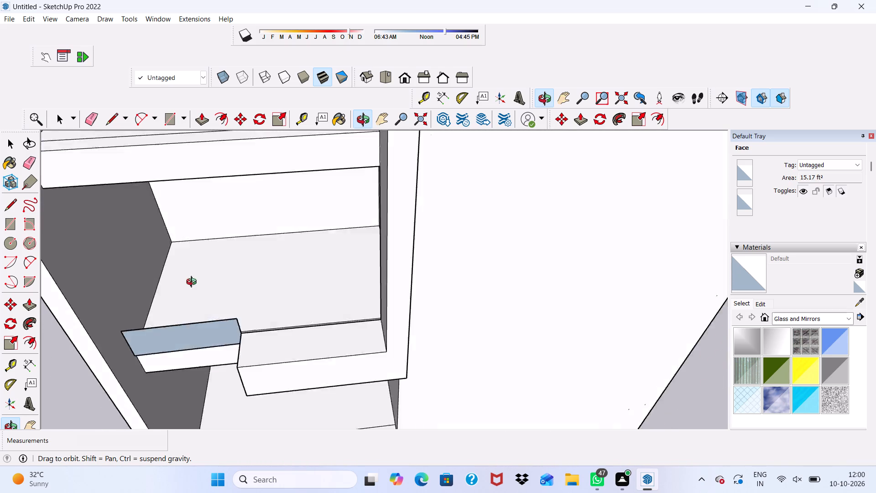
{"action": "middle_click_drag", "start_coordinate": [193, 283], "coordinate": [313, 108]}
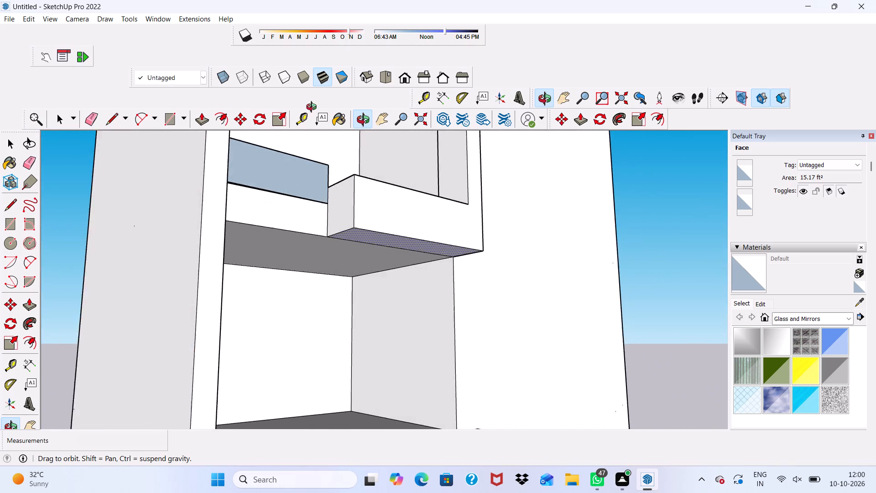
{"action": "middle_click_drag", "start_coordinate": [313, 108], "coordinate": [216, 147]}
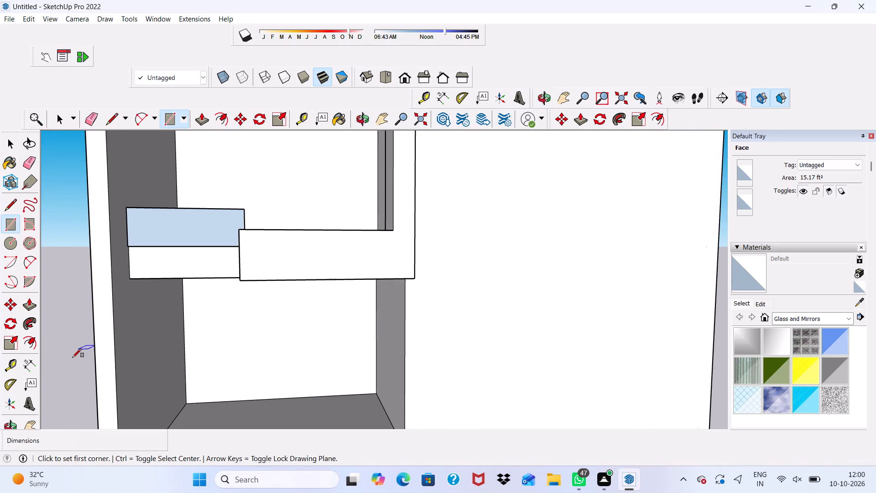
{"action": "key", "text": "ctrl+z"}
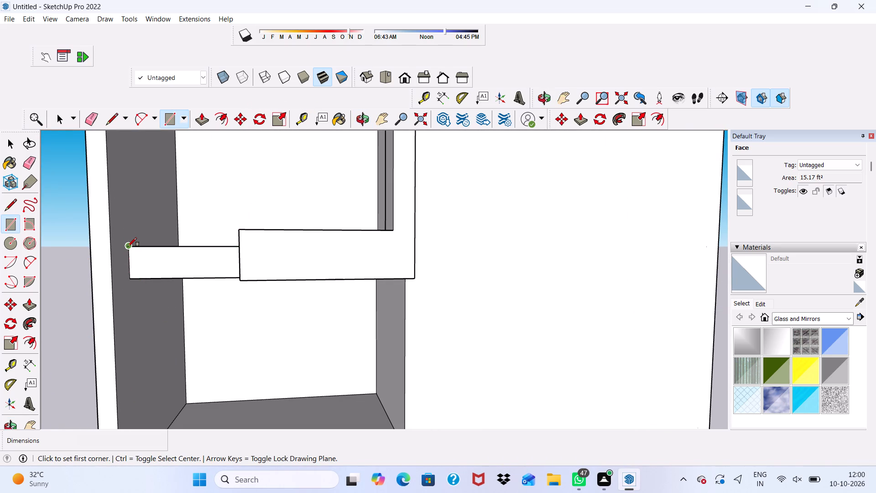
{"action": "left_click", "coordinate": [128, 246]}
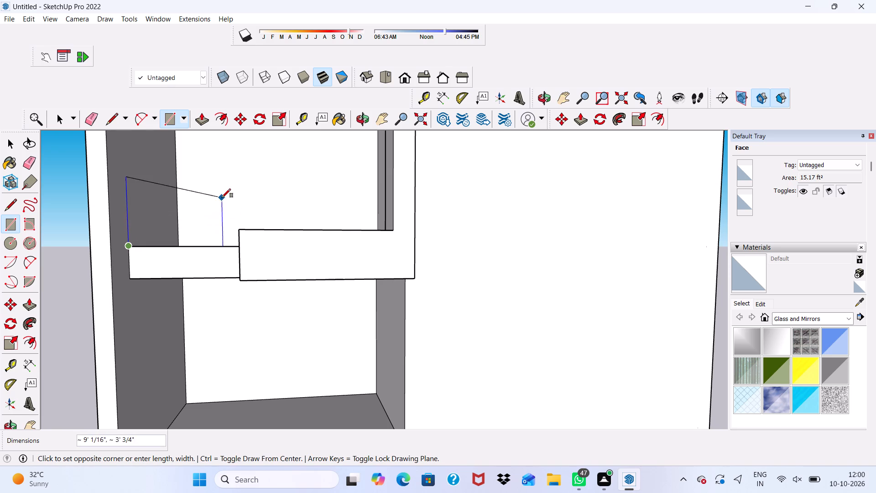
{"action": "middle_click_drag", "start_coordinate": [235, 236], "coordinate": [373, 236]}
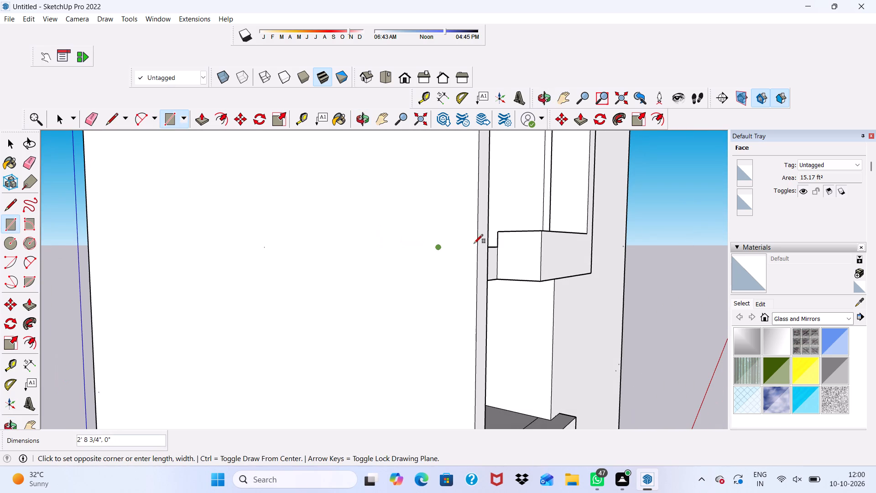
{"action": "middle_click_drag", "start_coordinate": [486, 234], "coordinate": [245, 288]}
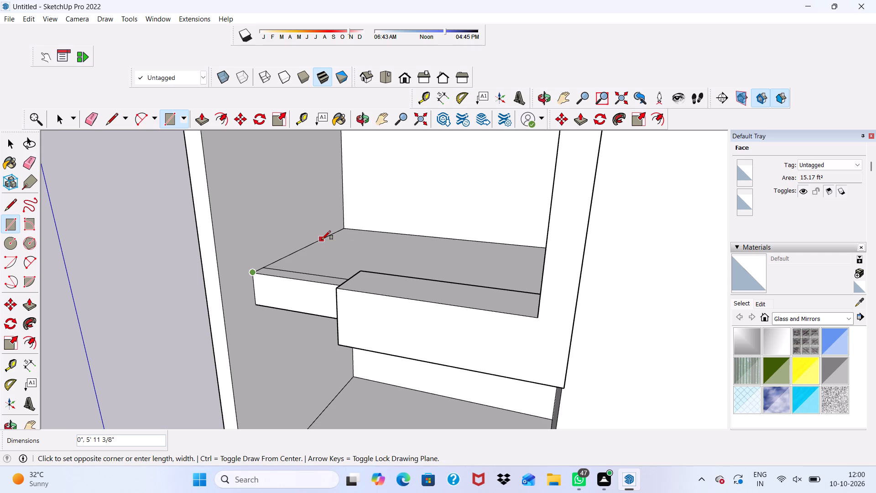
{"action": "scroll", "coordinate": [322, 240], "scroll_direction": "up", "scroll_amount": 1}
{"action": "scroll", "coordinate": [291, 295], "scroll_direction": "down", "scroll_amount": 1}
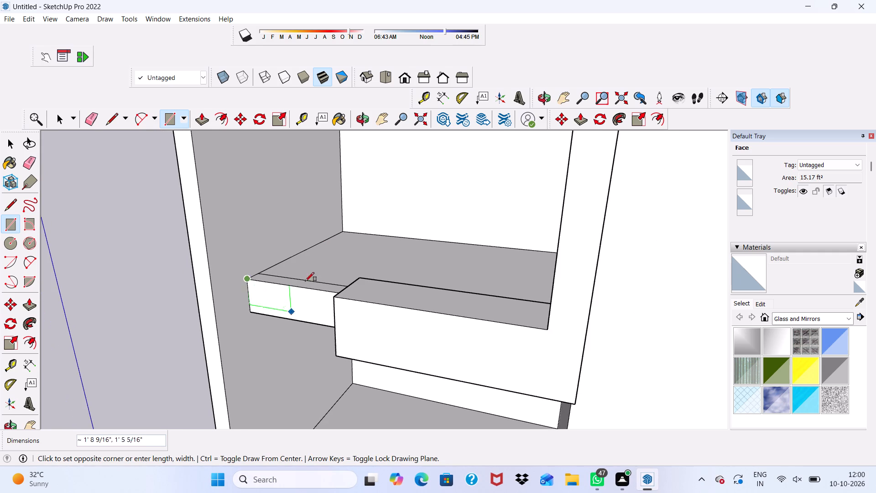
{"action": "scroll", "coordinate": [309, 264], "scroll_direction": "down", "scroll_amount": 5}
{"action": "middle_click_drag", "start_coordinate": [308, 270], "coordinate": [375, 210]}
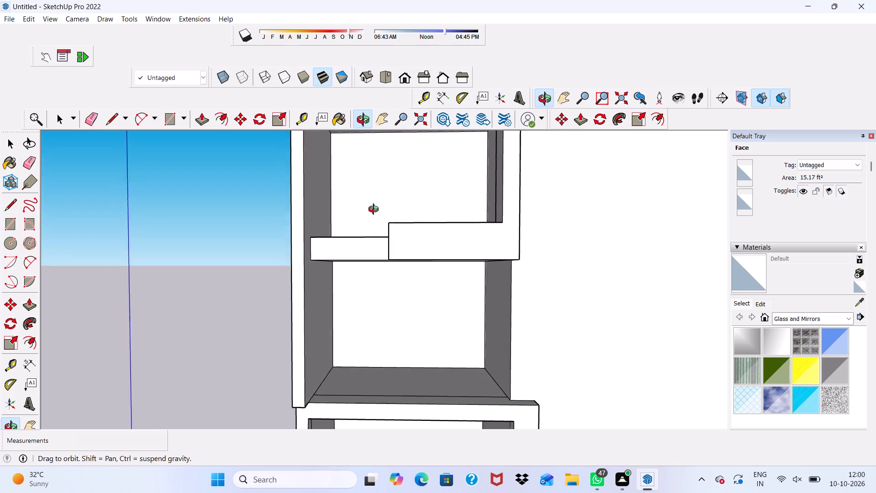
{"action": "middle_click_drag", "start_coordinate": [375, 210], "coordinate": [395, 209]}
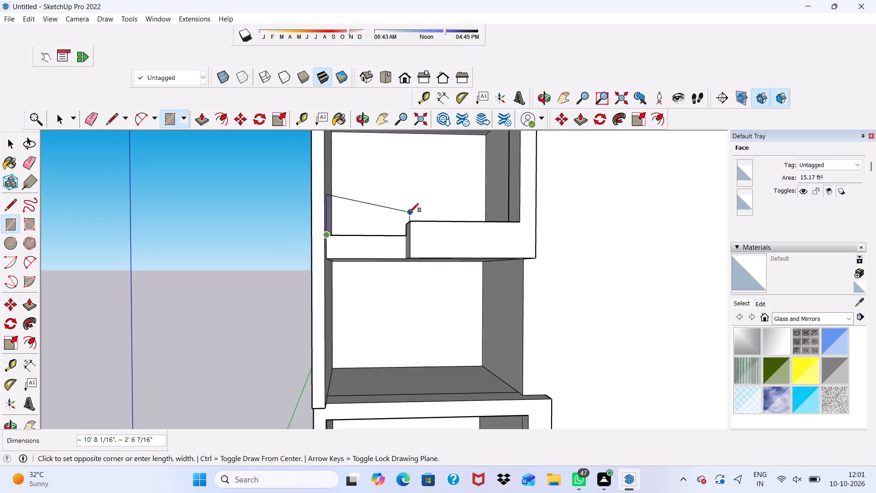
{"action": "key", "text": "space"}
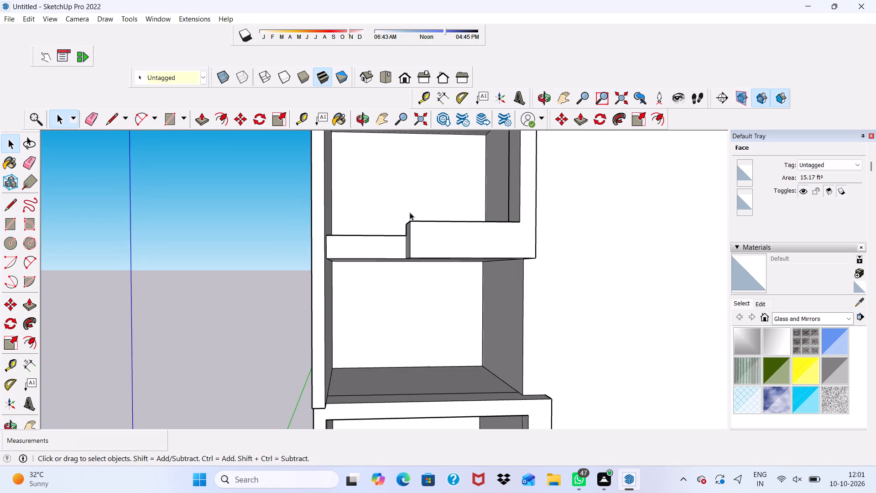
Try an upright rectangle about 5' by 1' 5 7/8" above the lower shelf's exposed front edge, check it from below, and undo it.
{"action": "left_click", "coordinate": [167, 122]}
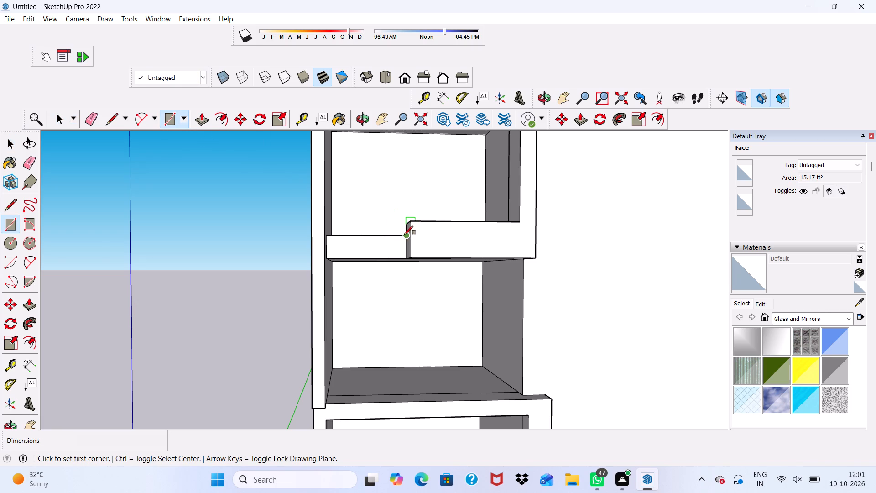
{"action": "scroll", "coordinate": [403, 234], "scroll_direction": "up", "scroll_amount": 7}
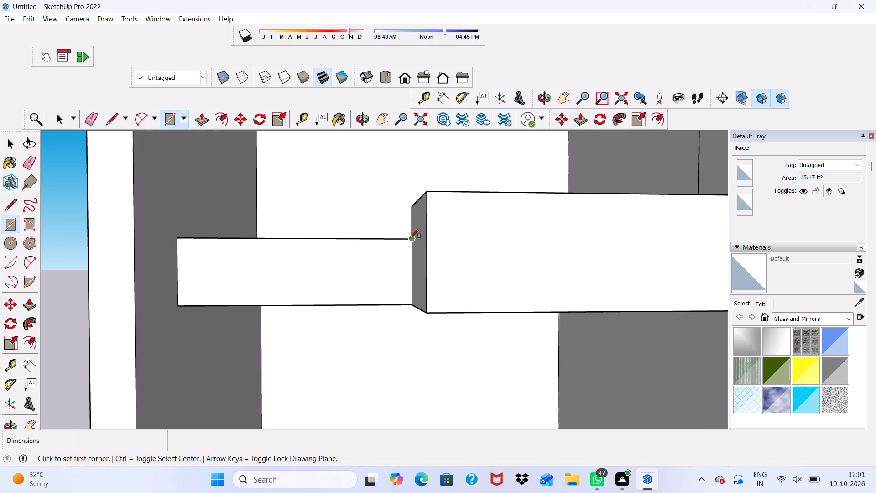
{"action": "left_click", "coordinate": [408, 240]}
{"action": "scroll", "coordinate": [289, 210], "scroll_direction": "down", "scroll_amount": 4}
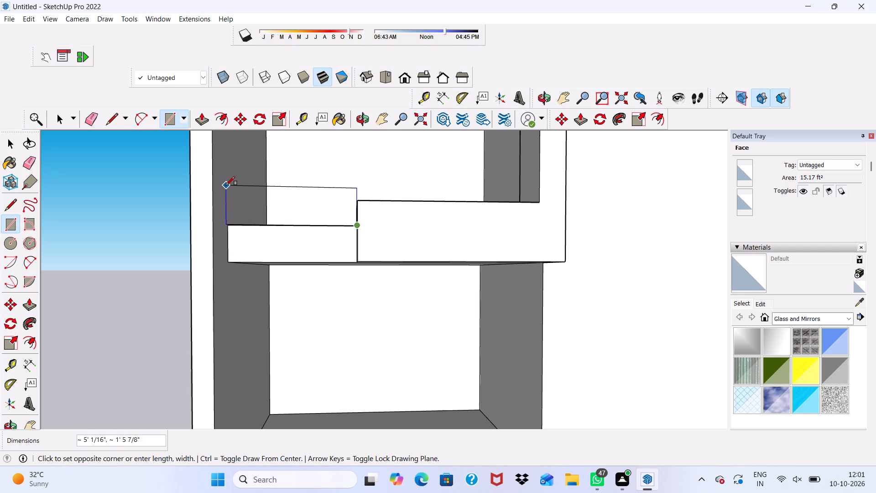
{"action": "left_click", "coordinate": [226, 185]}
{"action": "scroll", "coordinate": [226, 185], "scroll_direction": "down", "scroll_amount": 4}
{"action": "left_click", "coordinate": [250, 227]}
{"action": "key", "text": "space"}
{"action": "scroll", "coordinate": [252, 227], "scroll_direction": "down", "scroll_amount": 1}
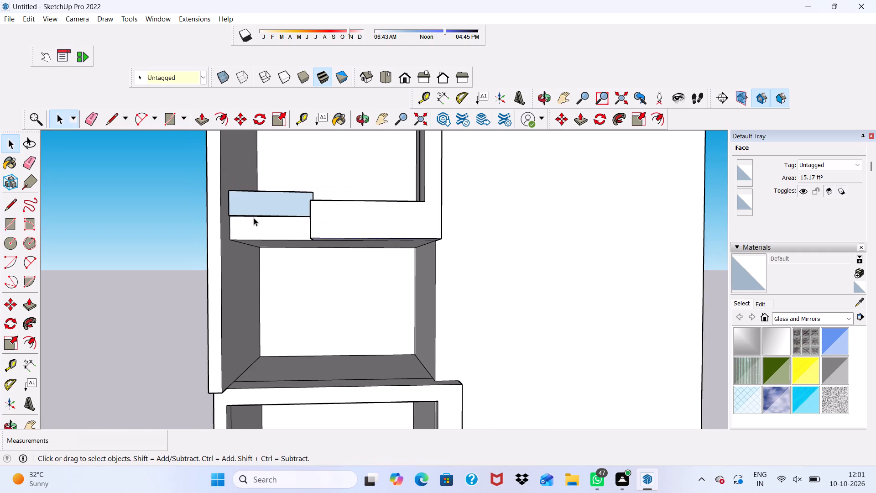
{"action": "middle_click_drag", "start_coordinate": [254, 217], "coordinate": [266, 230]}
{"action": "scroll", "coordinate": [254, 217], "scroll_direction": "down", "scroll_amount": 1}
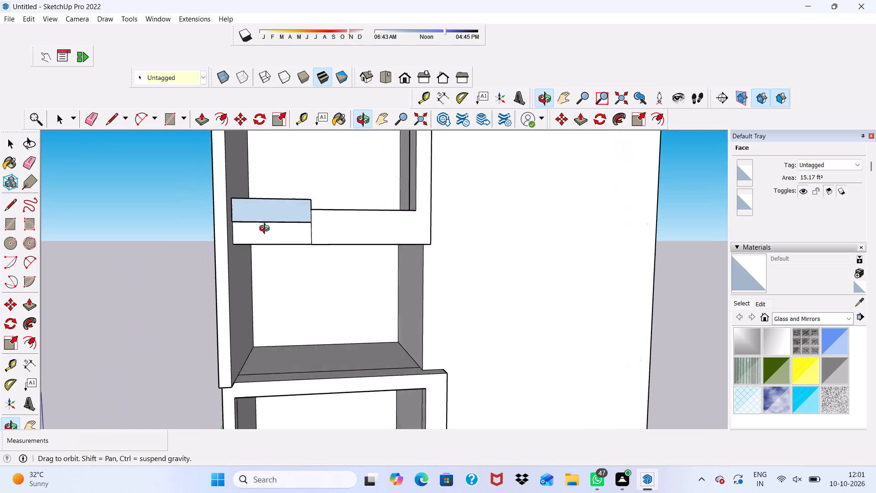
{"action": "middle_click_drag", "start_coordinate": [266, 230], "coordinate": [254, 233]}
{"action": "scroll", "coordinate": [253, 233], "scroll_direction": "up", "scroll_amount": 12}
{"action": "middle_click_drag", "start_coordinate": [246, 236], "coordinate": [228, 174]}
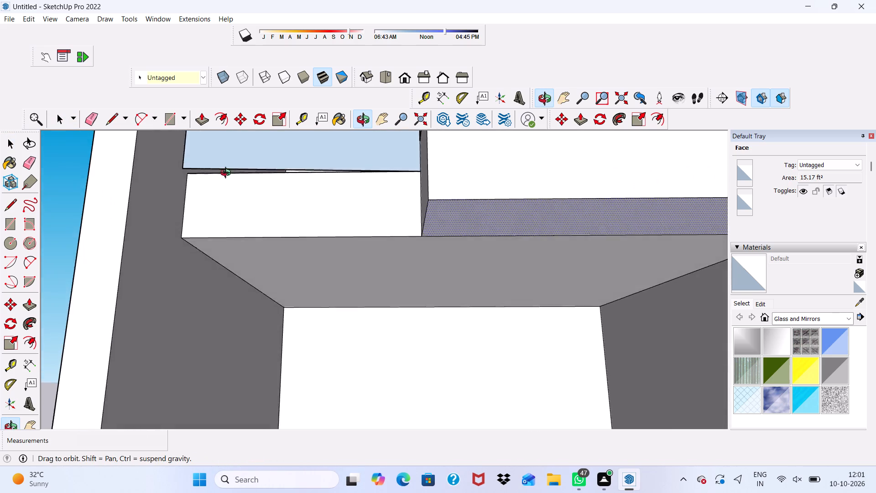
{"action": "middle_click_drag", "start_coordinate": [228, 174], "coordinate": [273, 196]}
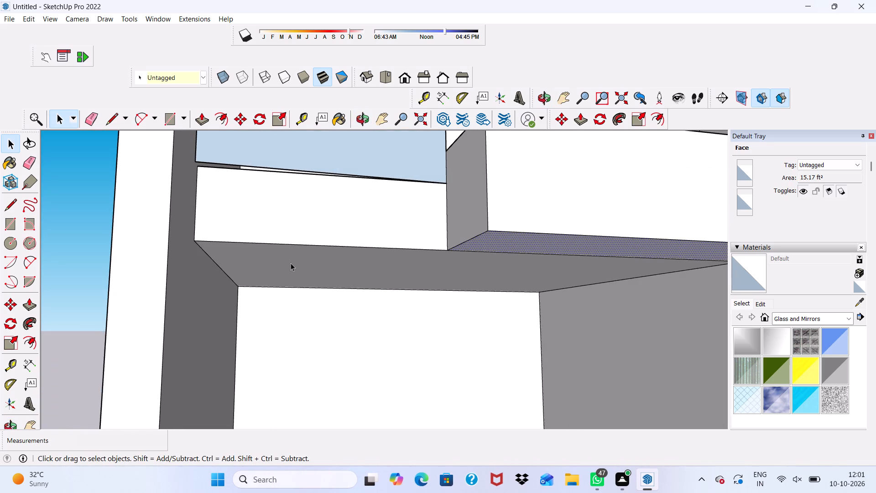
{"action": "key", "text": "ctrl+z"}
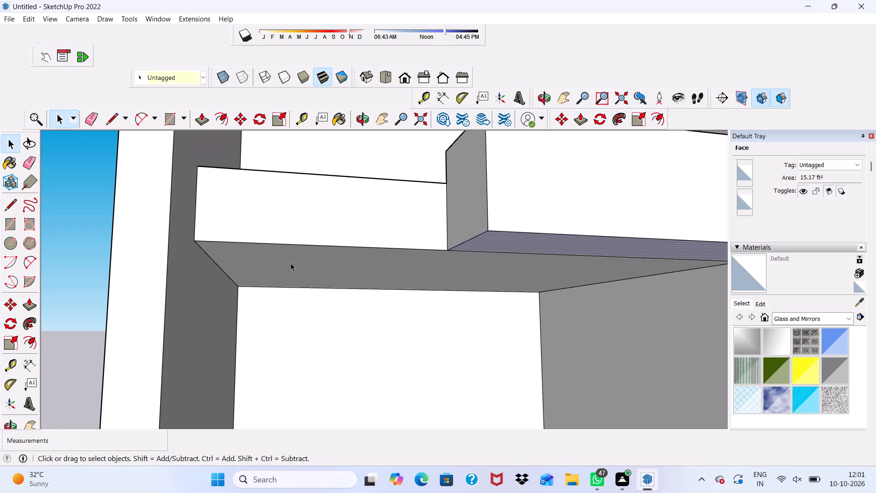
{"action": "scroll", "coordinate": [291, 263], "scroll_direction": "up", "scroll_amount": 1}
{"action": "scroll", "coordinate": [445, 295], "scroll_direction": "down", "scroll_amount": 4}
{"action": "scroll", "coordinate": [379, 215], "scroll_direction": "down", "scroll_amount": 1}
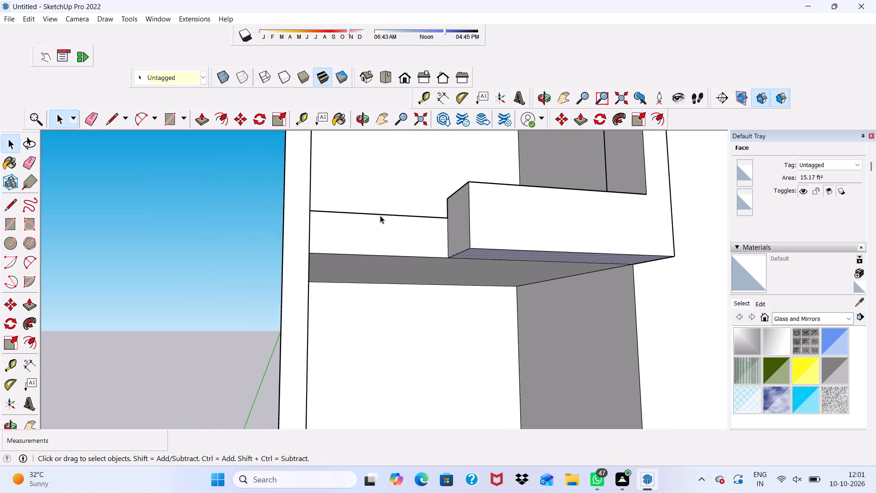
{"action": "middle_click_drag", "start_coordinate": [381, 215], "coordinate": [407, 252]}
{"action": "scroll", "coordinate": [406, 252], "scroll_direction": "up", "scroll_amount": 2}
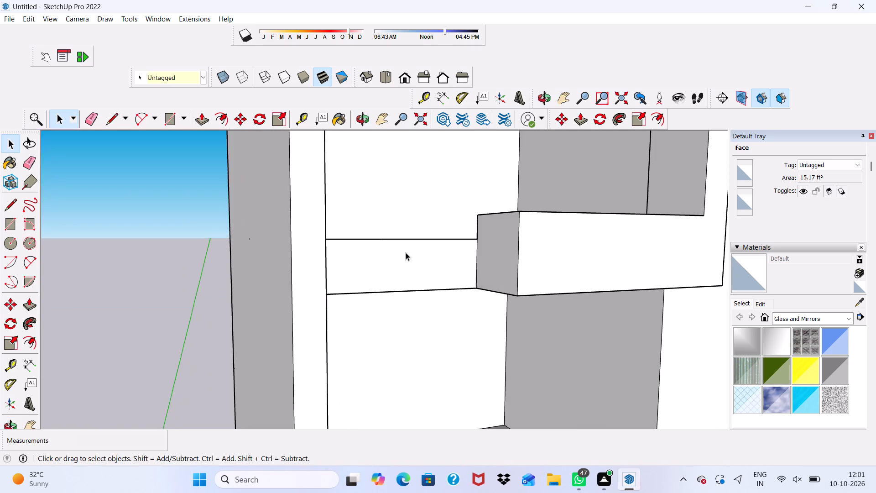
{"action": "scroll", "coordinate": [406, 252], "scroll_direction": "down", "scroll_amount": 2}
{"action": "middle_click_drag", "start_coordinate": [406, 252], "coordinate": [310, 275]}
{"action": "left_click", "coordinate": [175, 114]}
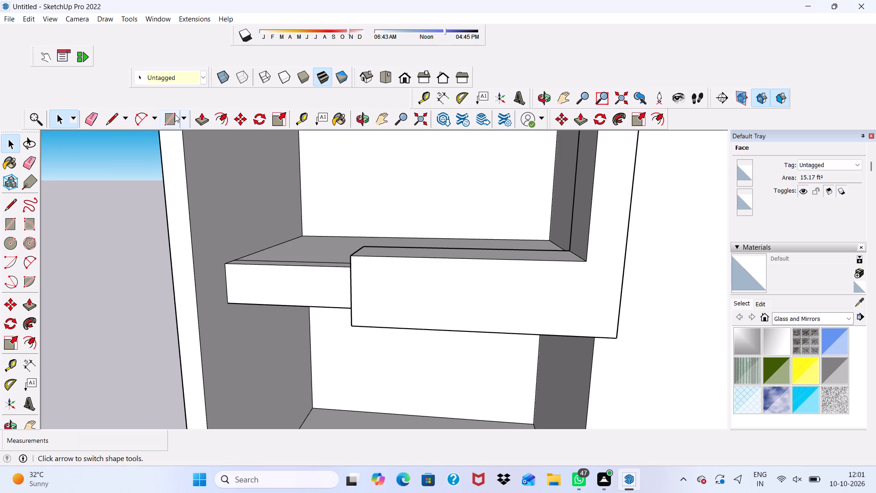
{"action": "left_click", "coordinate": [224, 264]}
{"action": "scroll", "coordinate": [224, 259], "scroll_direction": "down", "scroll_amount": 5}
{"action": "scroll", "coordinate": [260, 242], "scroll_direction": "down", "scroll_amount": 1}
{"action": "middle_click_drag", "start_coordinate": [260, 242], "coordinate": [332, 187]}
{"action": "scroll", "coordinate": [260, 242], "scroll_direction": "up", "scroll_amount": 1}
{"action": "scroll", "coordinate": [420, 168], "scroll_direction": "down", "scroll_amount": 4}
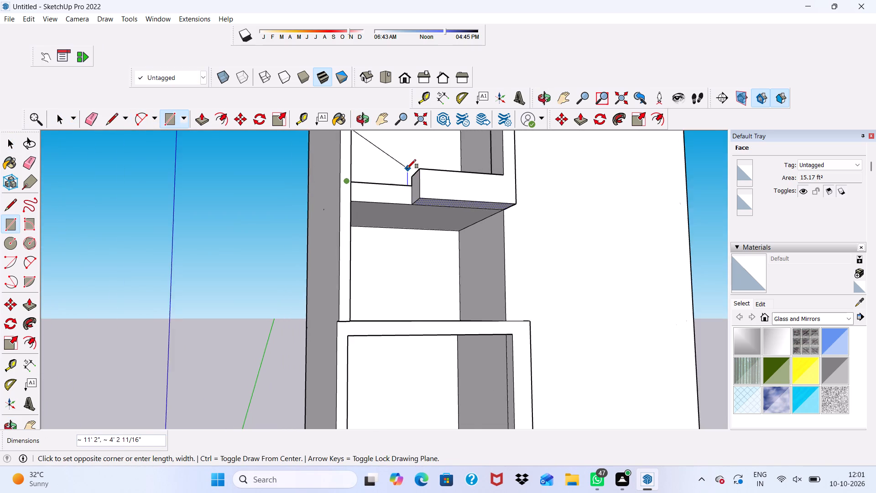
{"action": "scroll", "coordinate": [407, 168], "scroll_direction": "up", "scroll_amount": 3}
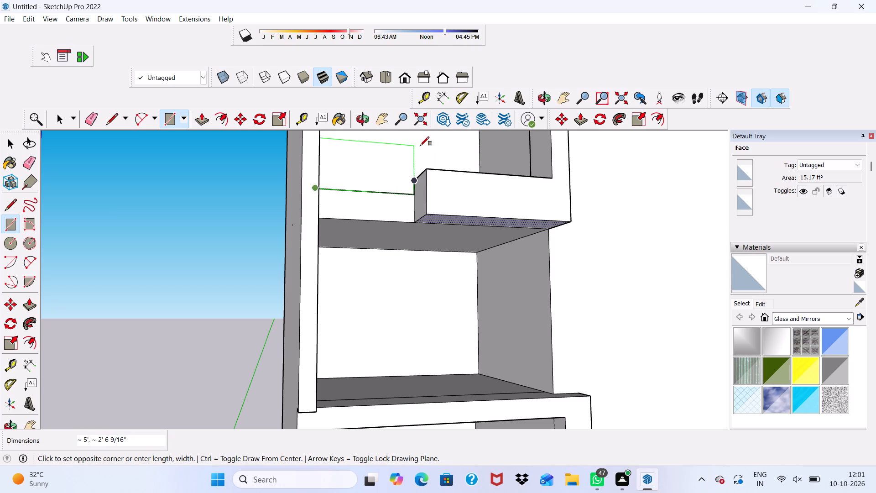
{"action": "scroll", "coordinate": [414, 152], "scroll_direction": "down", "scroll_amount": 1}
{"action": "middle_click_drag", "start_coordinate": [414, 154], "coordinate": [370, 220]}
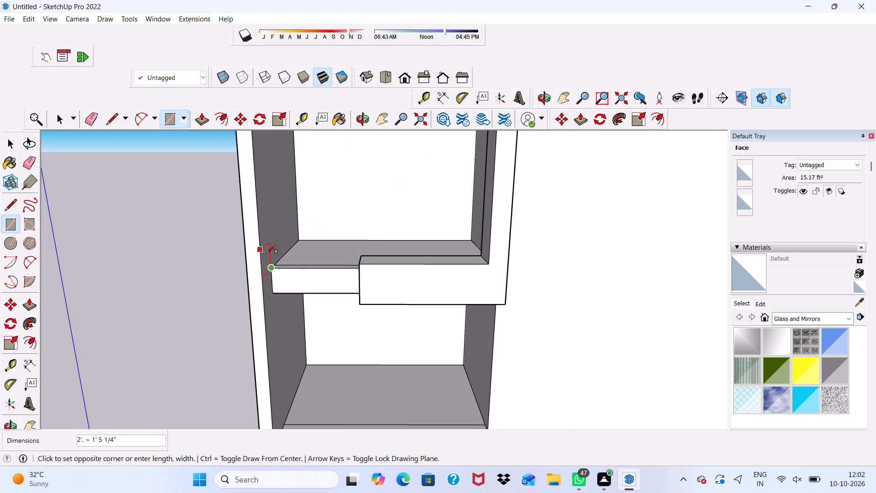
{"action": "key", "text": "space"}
Draw an upright rectangle about 12' 7" by 3' 10 7/16" between the posts, from the lower shelf's front corner to the opposite post.
{"action": "scroll", "coordinate": [290, 260], "scroll_direction": "up", "scroll_amount": 3}
{"action": "left_click_drag", "start_coordinate": [171, 121], "coordinate": [174, 133]}
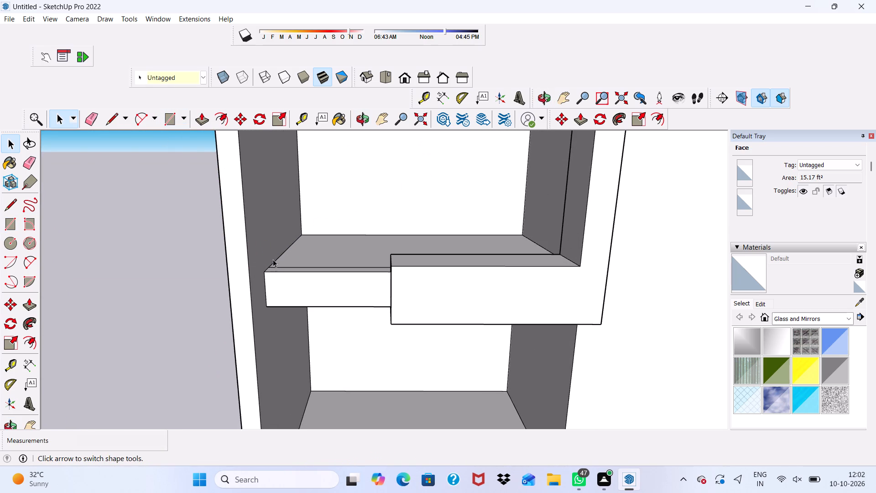
{"action": "left_click", "coordinate": [177, 126]}
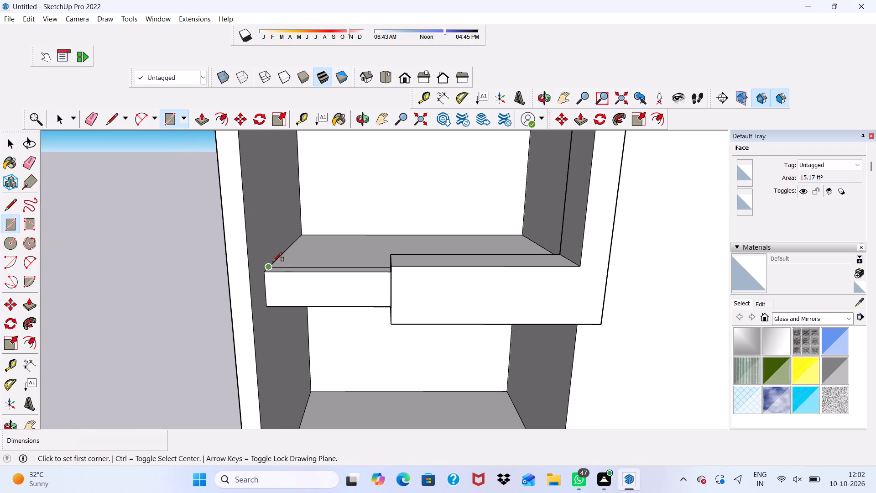
{"action": "left_click", "coordinate": [270, 265]}
{"action": "scroll", "coordinate": [550, 200], "scroll_direction": "down", "scroll_amount": 3}
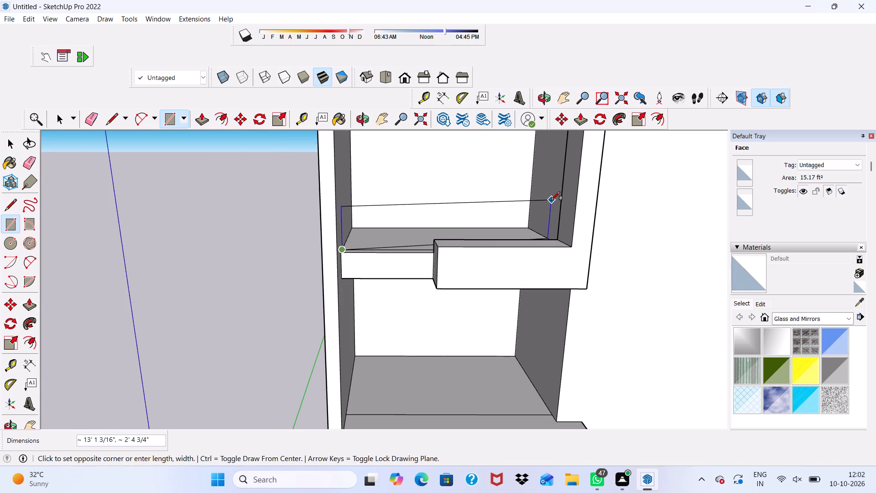
{"action": "middle_click_drag", "start_coordinate": [551, 202], "coordinate": [631, 231]}
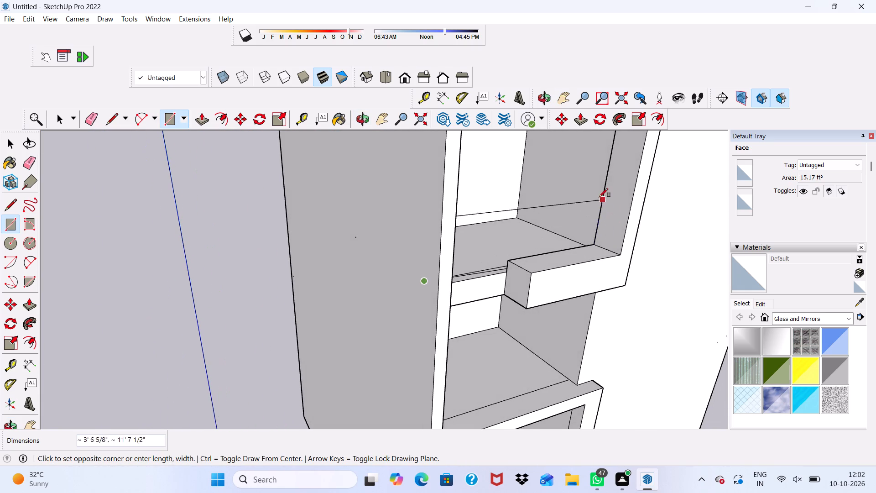
{"action": "scroll", "coordinate": [603, 197], "scroll_direction": "up", "scroll_amount": 4}
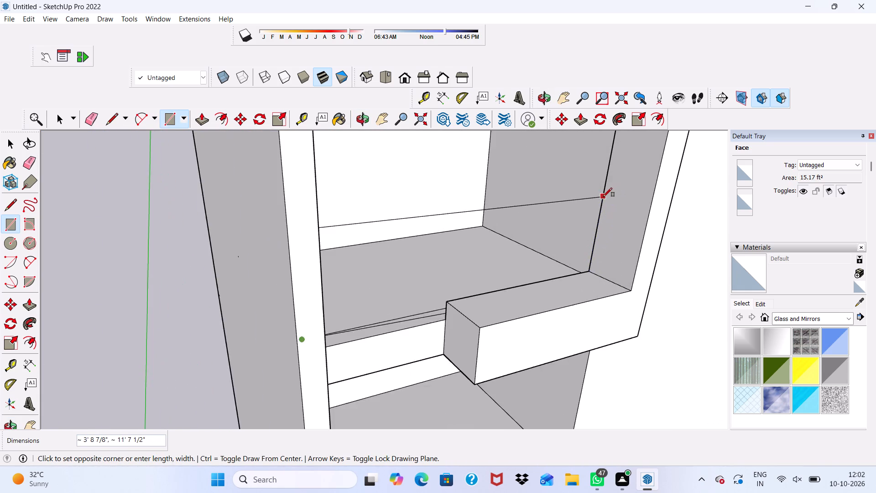
{"action": "scroll", "coordinate": [603, 197], "scroll_direction": "up", "scroll_amount": 6}
{"action": "middle_click_drag", "start_coordinate": [580, 193], "coordinate": [646, 201]}
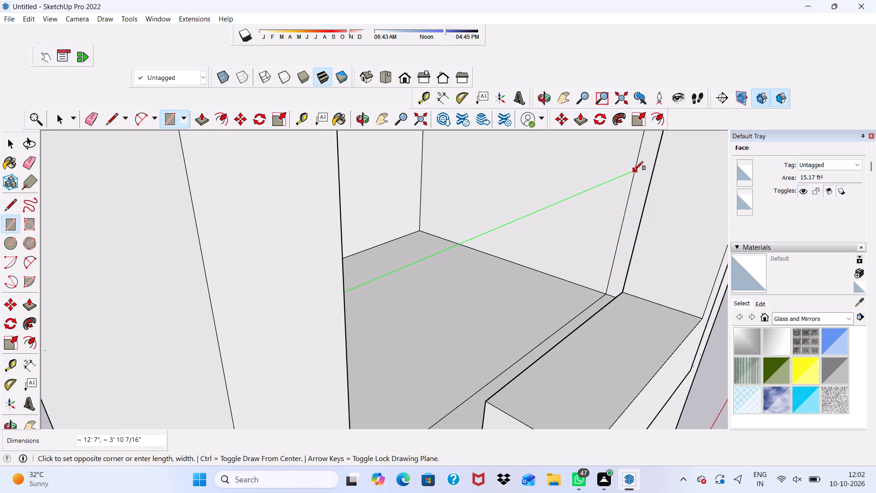
{"action": "left_click", "coordinate": [634, 170]}
{"action": "scroll", "coordinate": [634, 170], "scroll_direction": "down", "scroll_amount": 7}
{"action": "middle_click_drag", "start_coordinate": [612, 220], "coordinate": [507, 215]}
{"action": "key", "text": "space"}
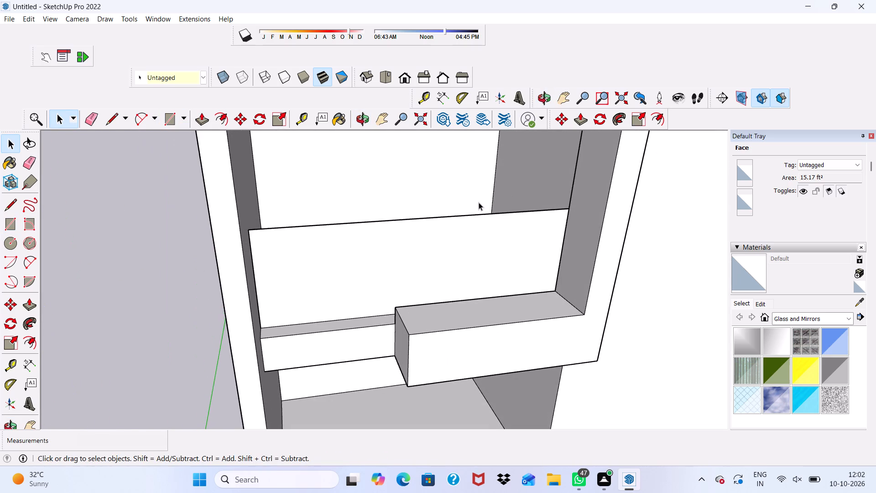
Examine the new front panel above the lower shelf and the rest of the shelving unit up to its top frame.
{"action": "scroll", "coordinate": [472, 210], "scroll_direction": "down", "scroll_amount": 4}
{"action": "middle_click_drag", "start_coordinate": [475, 304], "coordinate": [385, 239]}
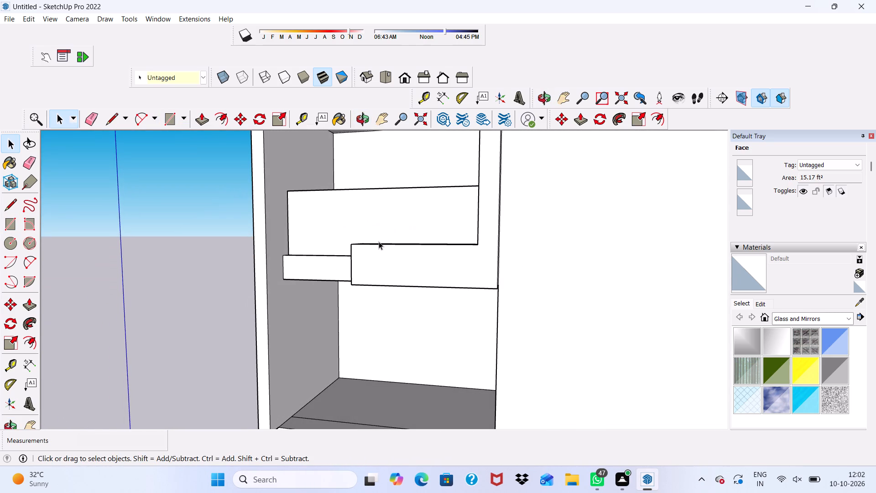
{"action": "scroll", "coordinate": [317, 297], "scroll_direction": "down", "scroll_amount": 9}
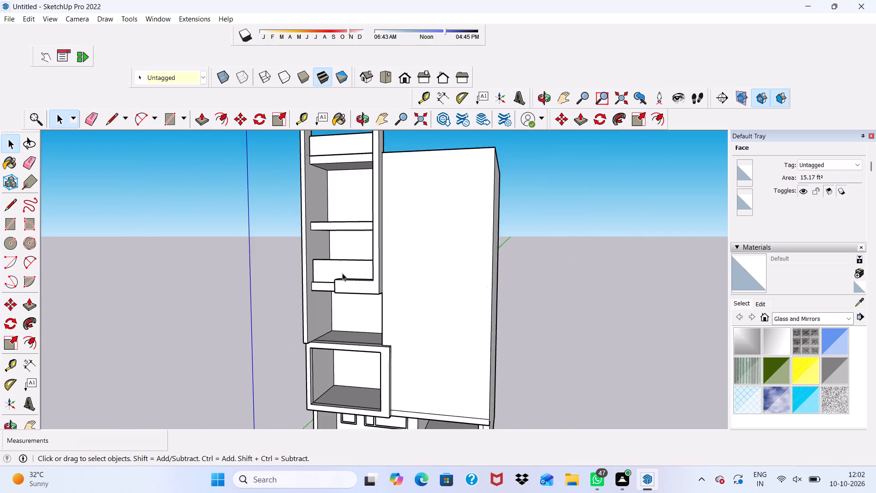
{"action": "scroll", "coordinate": [342, 273], "scroll_direction": "down", "scroll_amount": 7}
{"action": "scroll", "coordinate": [318, 136], "scroll_direction": "up", "scroll_amount": 7}
{"action": "middle_click_drag", "start_coordinate": [364, 191], "coordinate": [371, 155]}
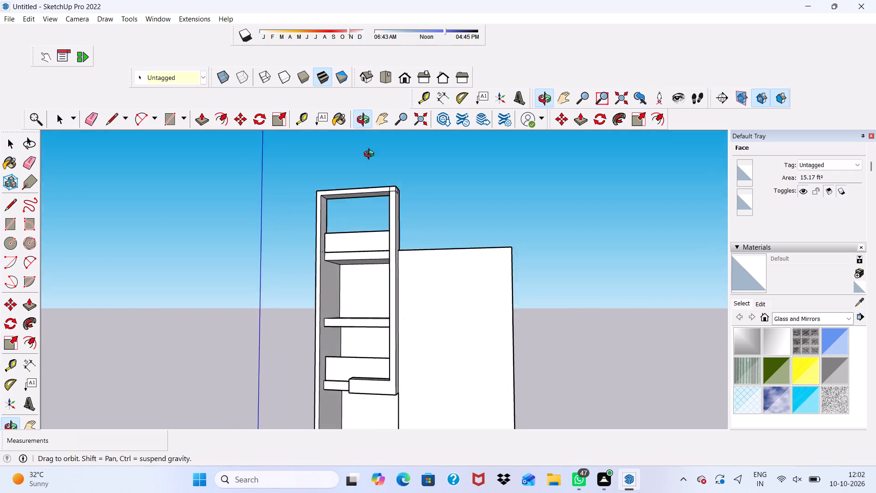
{"action": "middle_click_drag", "start_coordinate": [371, 155], "coordinate": [398, 115]}
{"action": "scroll", "coordinate": [399, 215], "scroll_direction": "up", "scroll_amount": 6}
{"action": "scroll", "coordinate": [378, 163], "scroll_direction": "up", "scroll_amount": 4}
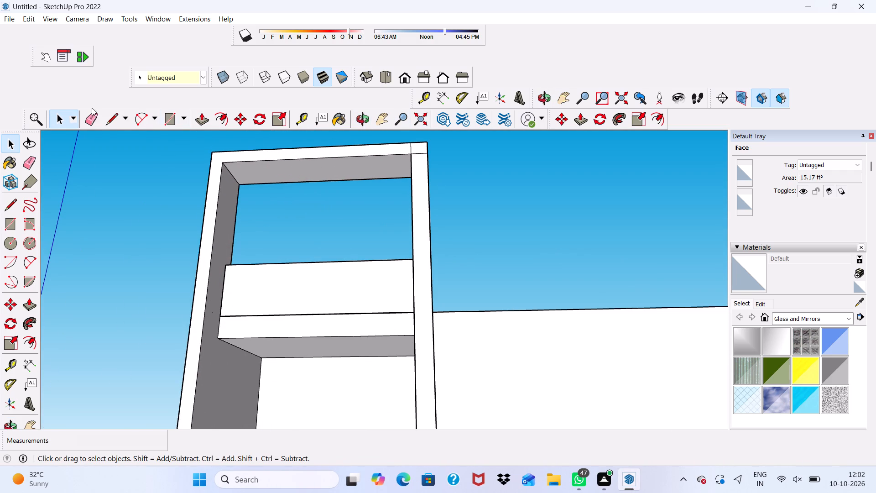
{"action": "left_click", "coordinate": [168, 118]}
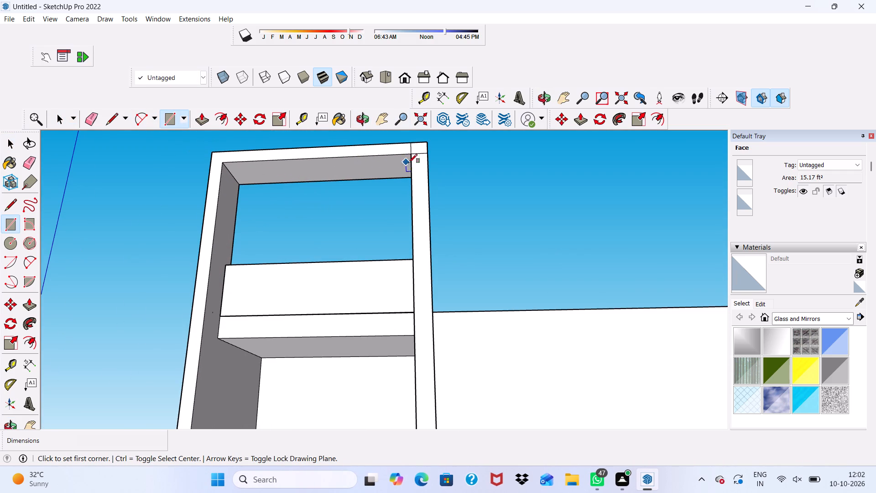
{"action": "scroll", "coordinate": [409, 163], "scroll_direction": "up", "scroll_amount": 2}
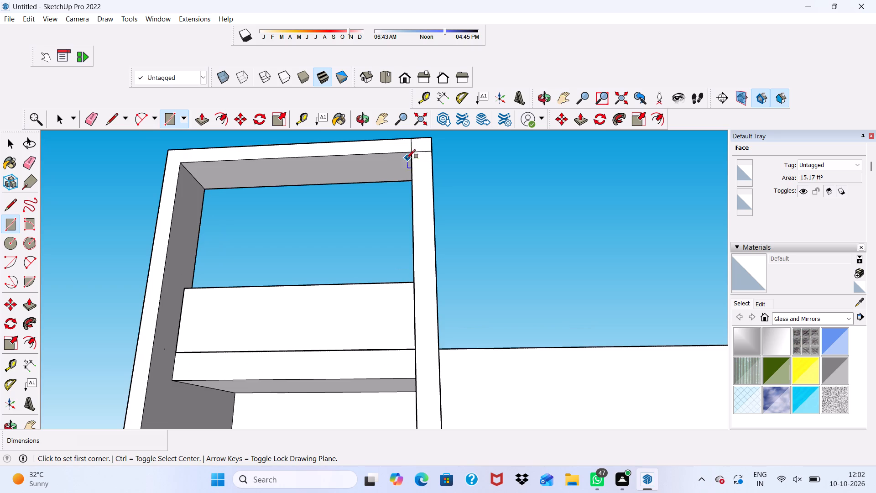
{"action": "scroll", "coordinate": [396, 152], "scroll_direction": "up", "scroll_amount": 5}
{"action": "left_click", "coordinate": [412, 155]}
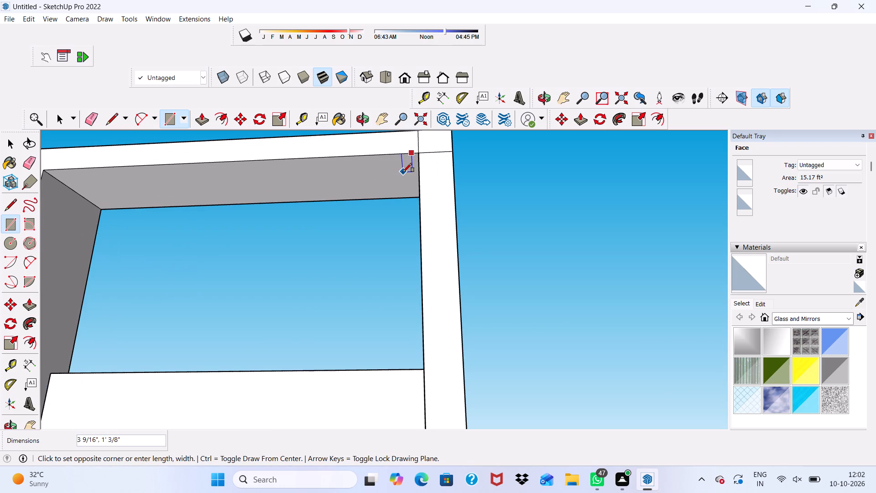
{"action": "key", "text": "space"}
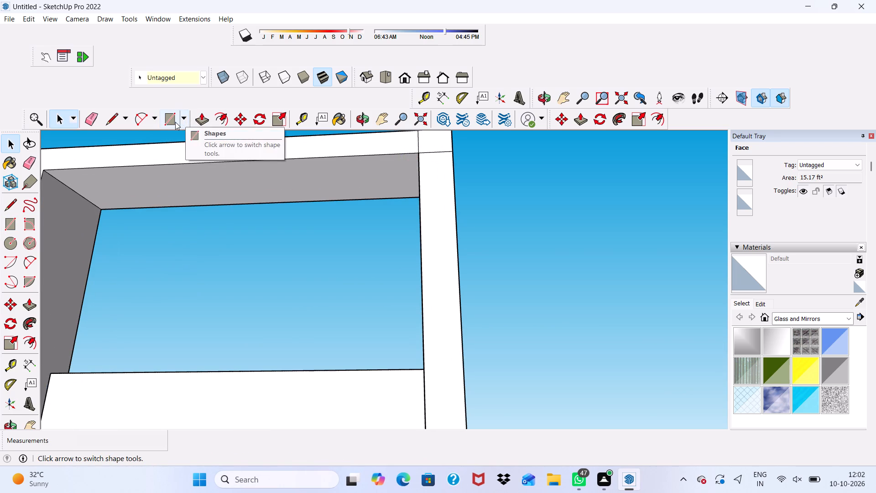
Draw a rectangle about 9 3/8" by 5 13/16" on the top bar's underside, in the front corner beside the post.
{"action": "left_click", "coordinate": [174, 122]}
{"action": "scroll", "coordinate": [370, 199], "scroll_direction": "up", "scroll_amount": 3}
{"action": "middle_click_drag", "start_coordinate": [369, 199], "coordinate": [406, 210]}
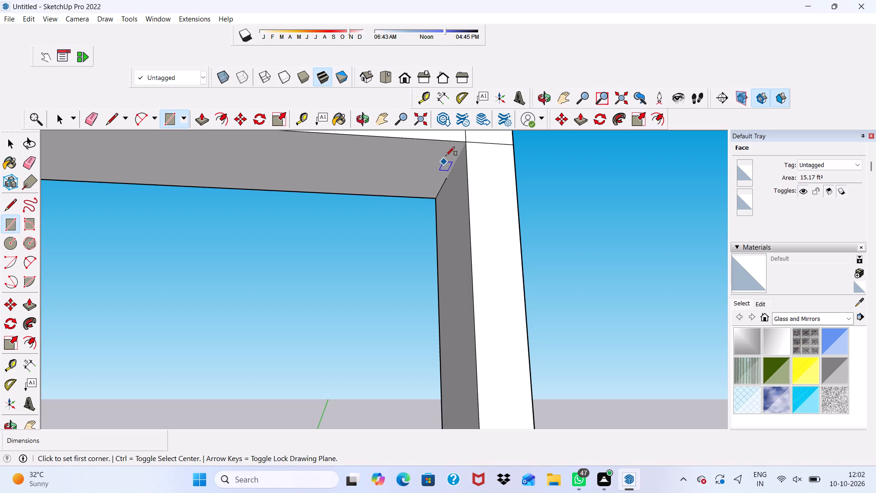
{"action": "left_click", "coordinate": [463, 143]}
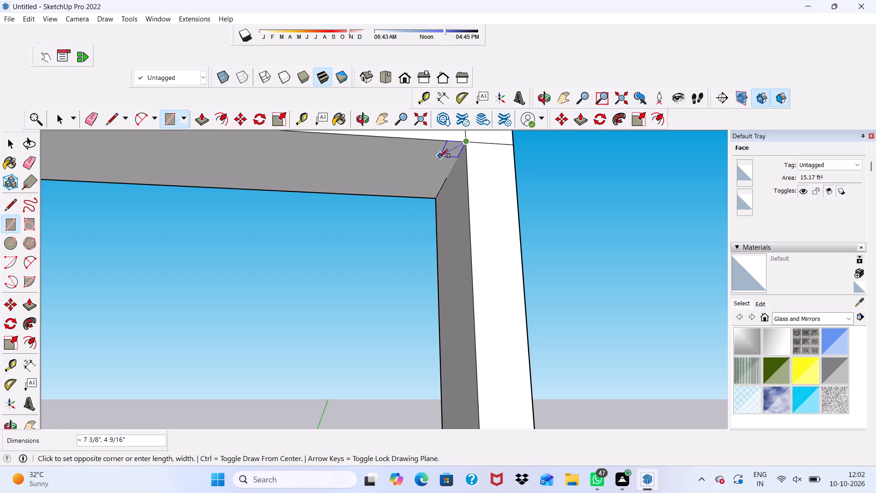
{"action": "left_click", "coordinate": [434, 159]}
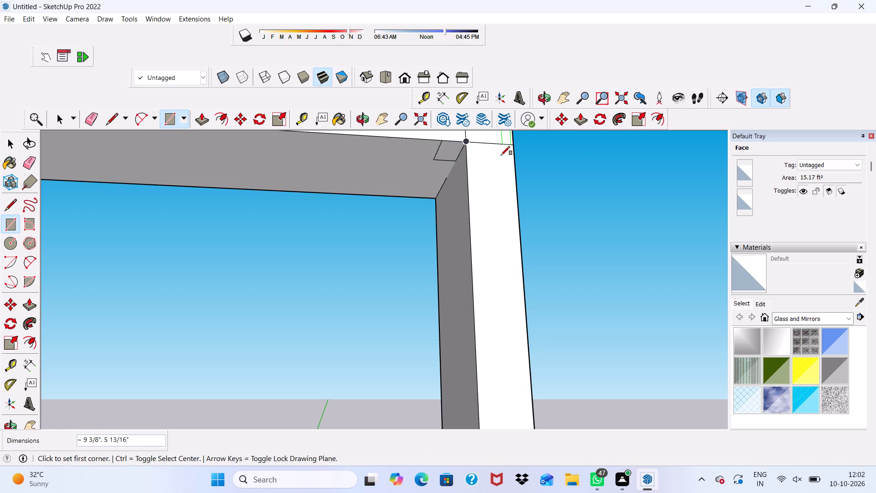
{"action": "key", "text": "space"}
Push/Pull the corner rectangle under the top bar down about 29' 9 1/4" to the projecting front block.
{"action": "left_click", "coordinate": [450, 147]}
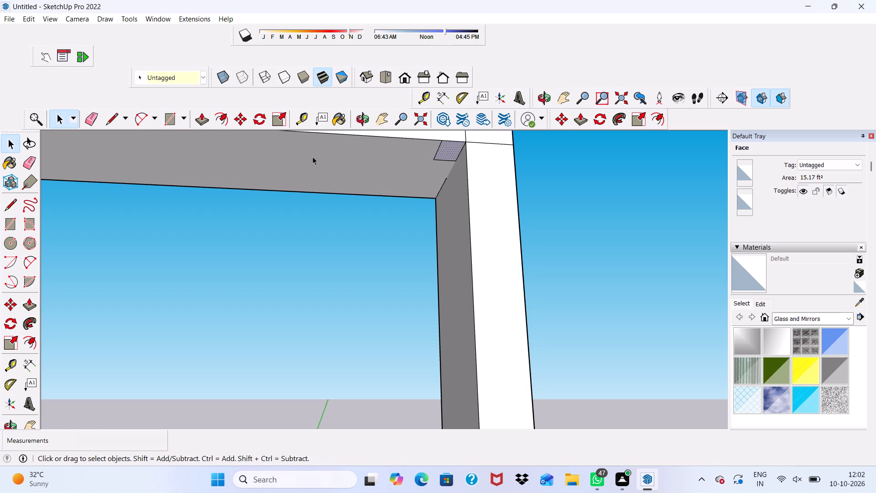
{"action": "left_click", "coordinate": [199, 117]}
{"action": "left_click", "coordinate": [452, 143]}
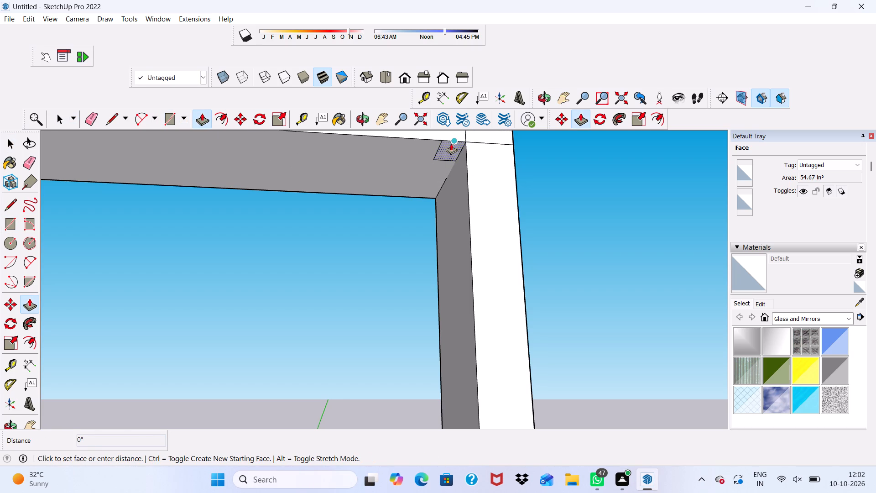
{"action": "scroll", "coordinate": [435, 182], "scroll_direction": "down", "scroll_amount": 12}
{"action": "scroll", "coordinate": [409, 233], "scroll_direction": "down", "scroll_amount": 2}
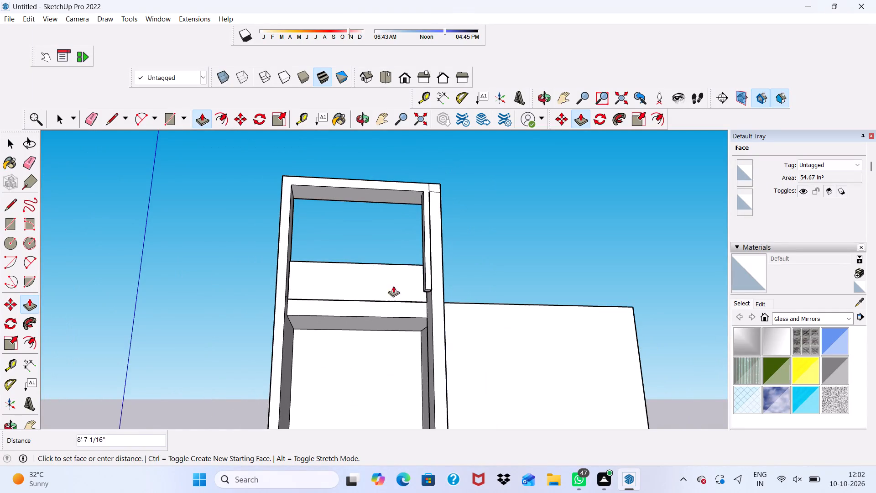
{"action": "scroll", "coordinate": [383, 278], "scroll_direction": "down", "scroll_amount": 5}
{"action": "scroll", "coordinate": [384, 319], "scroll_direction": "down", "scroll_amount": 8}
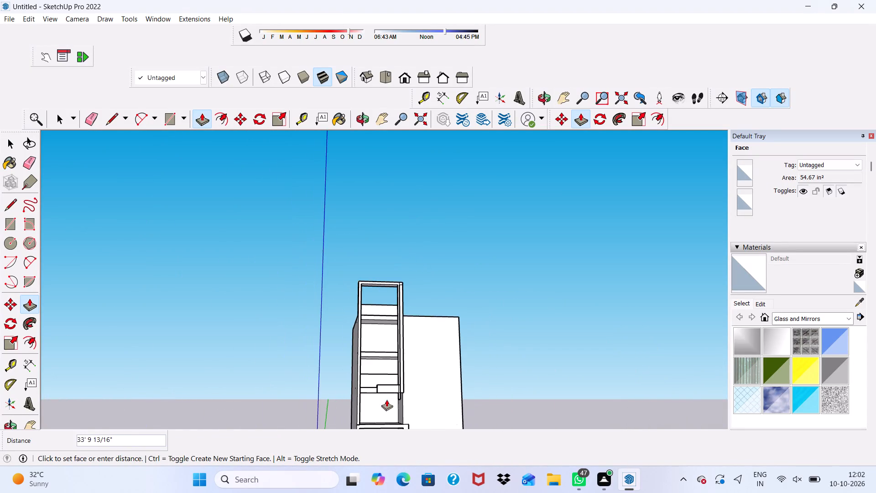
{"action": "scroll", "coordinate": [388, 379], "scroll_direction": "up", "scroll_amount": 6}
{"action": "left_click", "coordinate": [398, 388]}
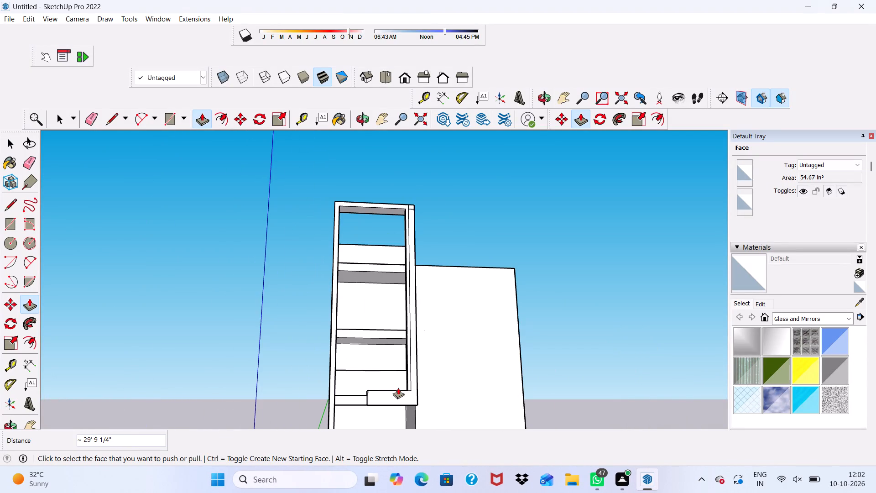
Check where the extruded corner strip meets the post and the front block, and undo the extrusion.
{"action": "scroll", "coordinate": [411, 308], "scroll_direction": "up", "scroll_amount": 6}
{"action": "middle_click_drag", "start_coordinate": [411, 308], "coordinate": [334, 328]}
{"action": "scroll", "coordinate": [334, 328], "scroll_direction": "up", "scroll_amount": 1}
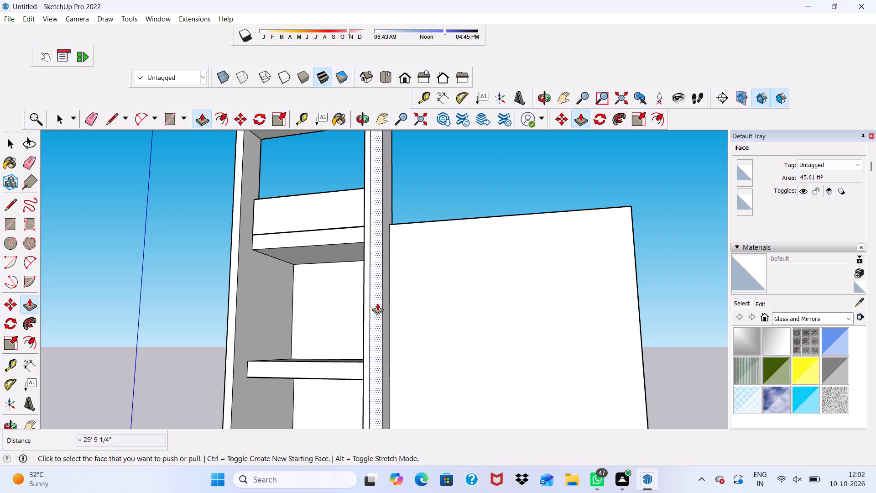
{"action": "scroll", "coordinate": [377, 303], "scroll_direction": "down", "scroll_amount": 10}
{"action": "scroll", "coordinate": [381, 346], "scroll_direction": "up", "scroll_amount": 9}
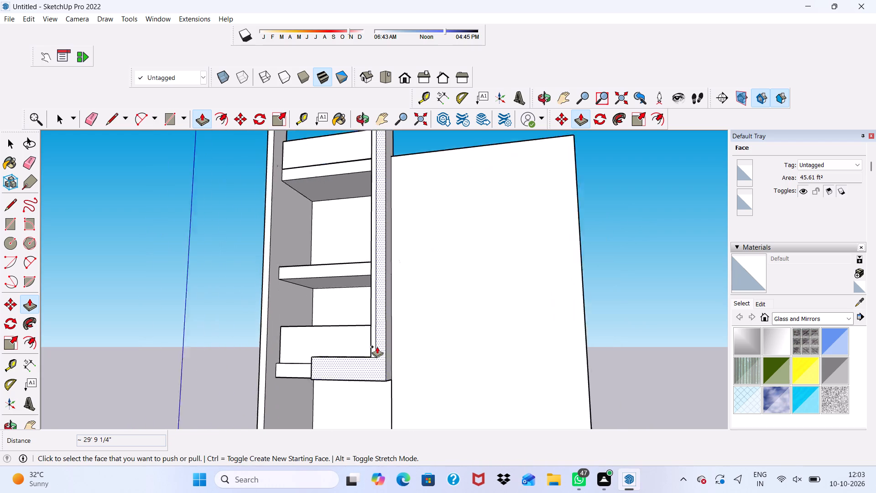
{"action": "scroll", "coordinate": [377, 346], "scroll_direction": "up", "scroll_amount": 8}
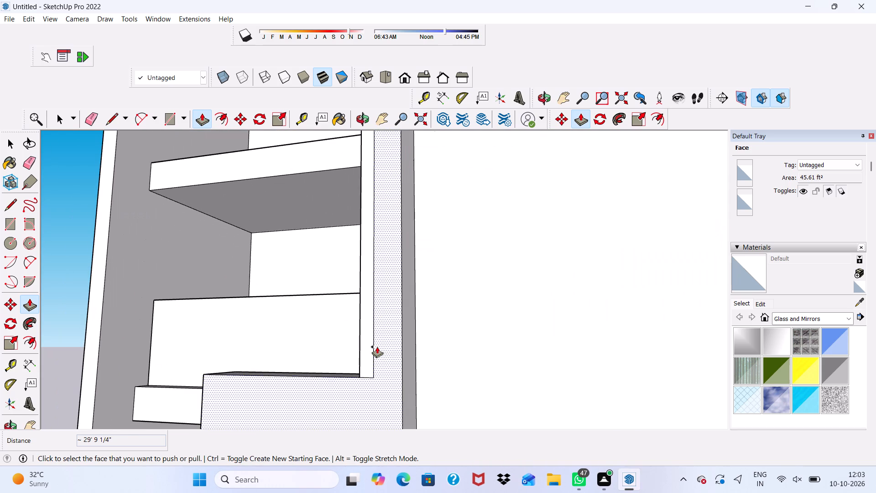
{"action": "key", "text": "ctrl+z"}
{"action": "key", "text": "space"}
Copy the corner rectangle along the top bar's underside, about 7 5/16" away from the original beside the post.
{"action": "scroll", "coordinate": [307, 344], "scroll_direction": "down", "scroll_amount": 13}
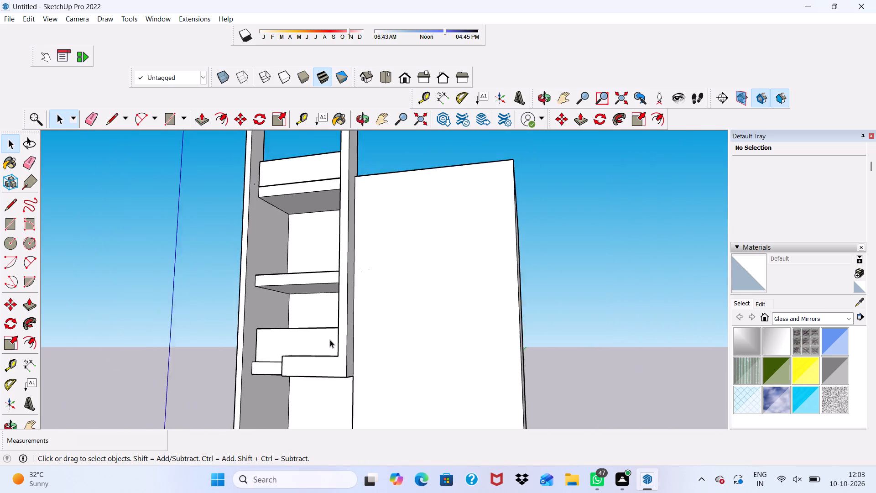
{"action": "scroll", "coordinate": [330, 340], "scroll_direction": "down", "scroll_amount": 2}
{"action": "scroll", "coordinate": [309, 134], "scroll_direction": "up", "scroll_amount": 6}
{"action": "middle_click_drag", "start_coordinate": [333, 232], "coordinate": [458, 157]}
{"action": "scroll", "coordinate": [396, 207], "scroll_direction": "up", "scroll_amount": 4}
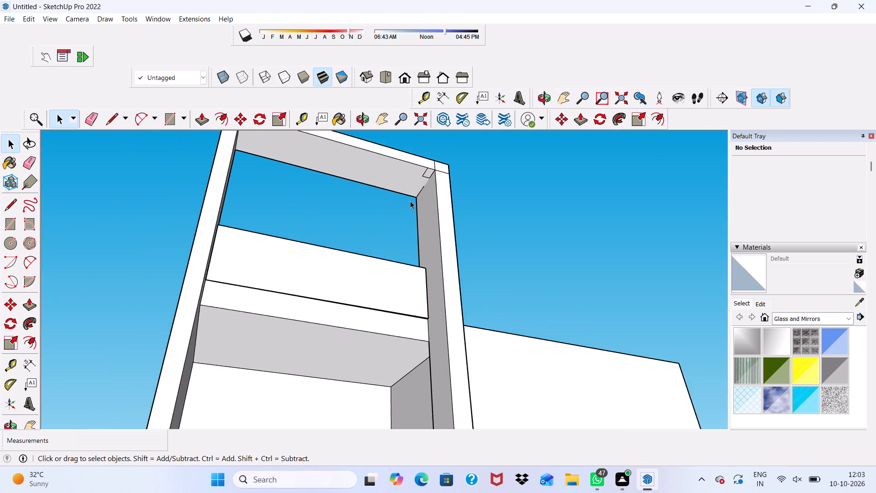
{"action": "scroll", "coordinate": [410, 201], "scroll_direction": "up", "scroll_amount": 6}
{"action": "double_click", "coordinate": [429, 159]}
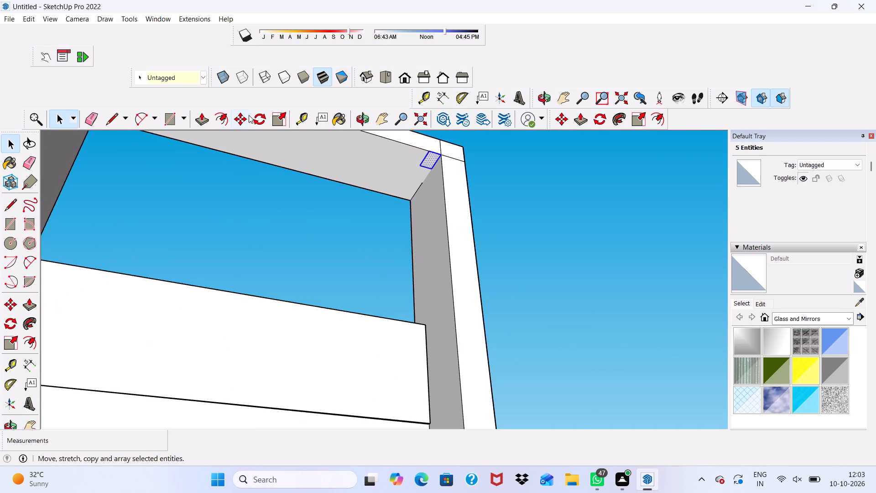
{"action": "left_click", "coordinate": [238, 115]}
{"action": "left_click", "coordinate": [430, 163]}
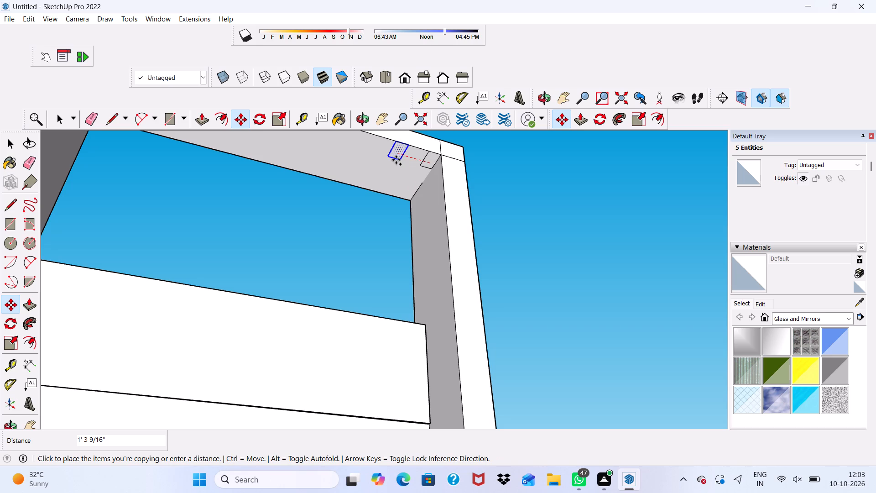
{"action": "scroll", "coordinate": [396, 160], "scroll_direction": "up", "scroll_amount": 5}
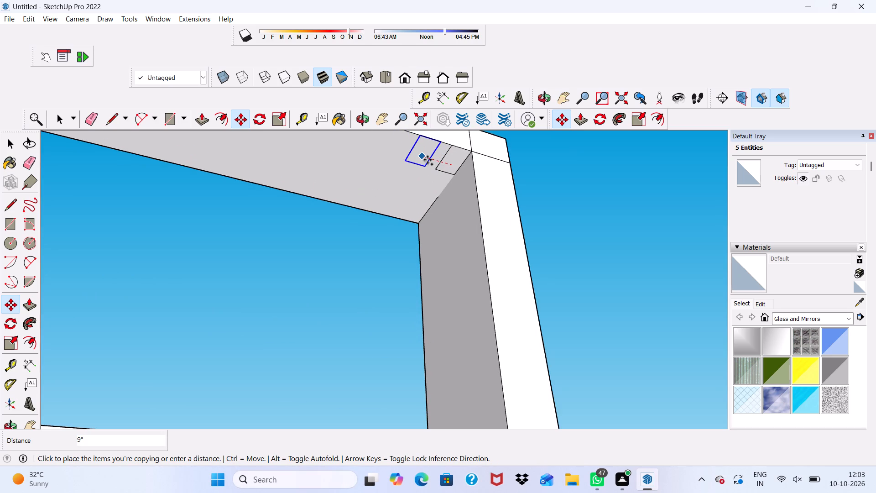
{"action": "scroll", "coordinate": [429, 159], "scroll_direction": "up", "scroll_amount": 5}
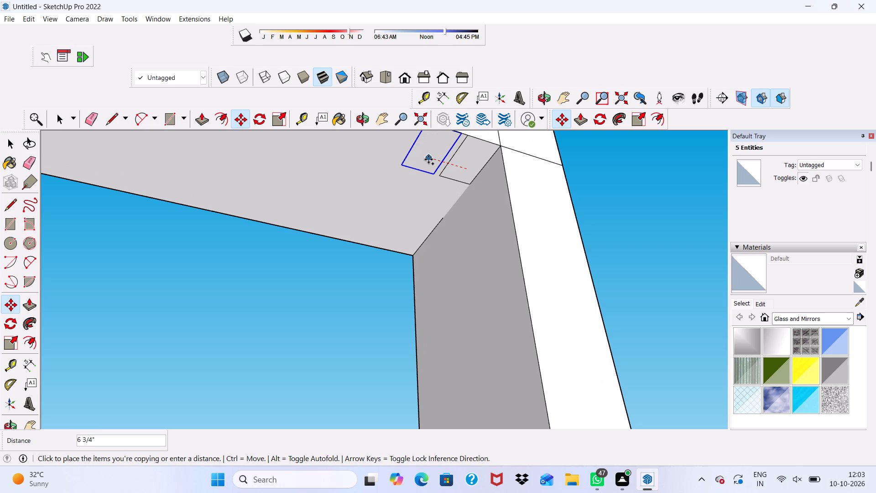
{"action": "left_click", "coordinate": [425, 160]}
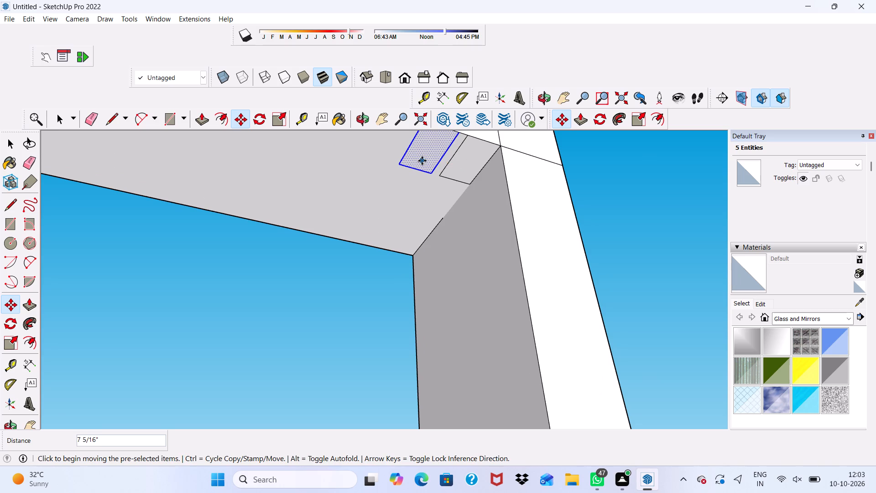
Array the copied rectangle seven times along the top bar's underside at the same spacing.
{"action": "key", "text": "shift+asterisk"}
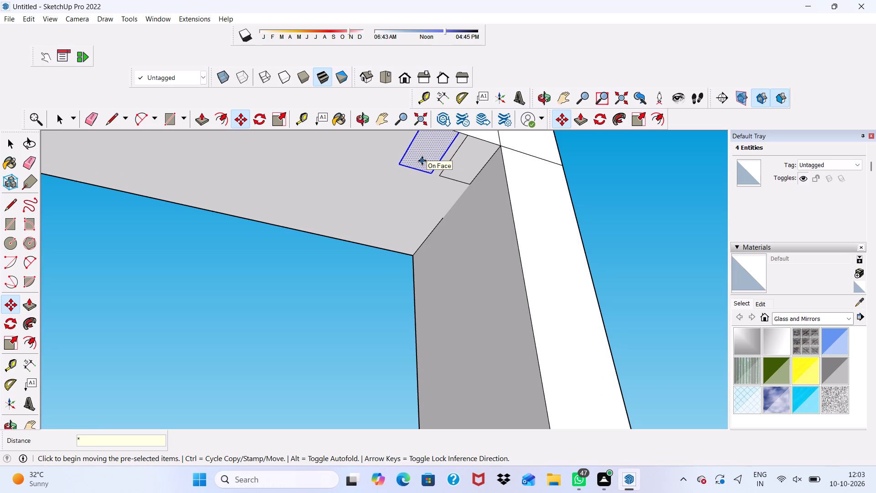
{"action": "key", "text": "7"}
{"action": "key", "text": "Return"}
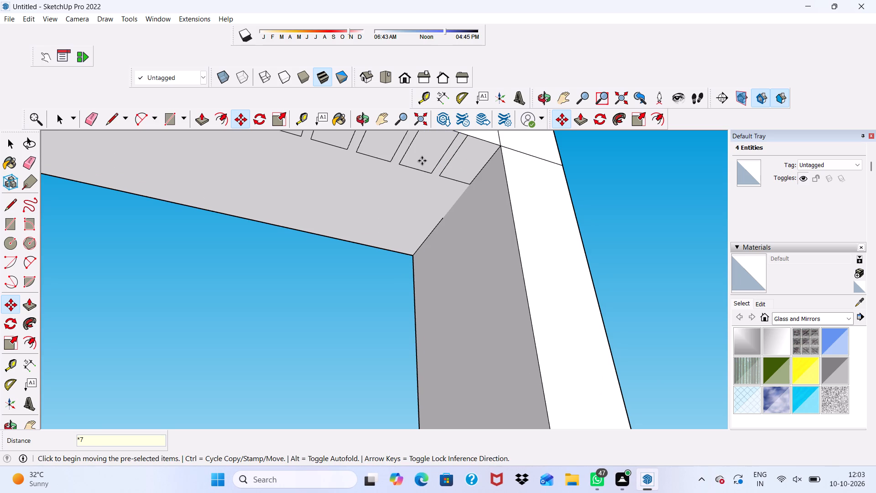
{"action": "key", "text": "space"}
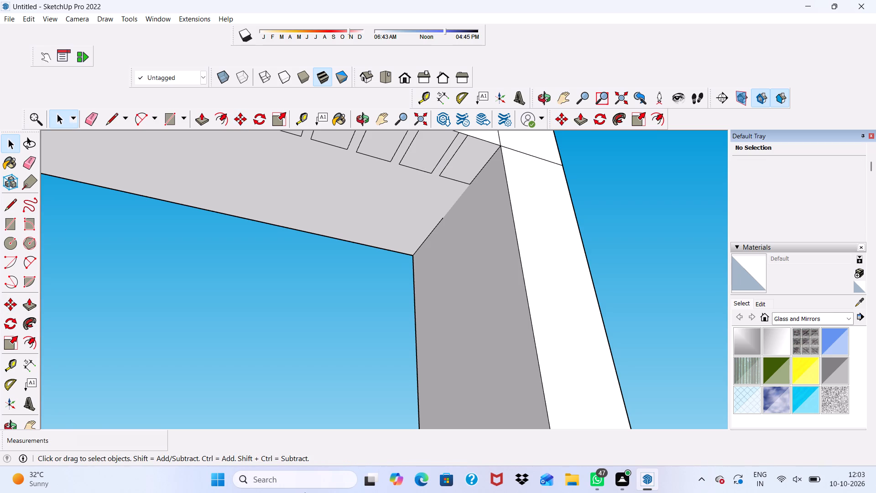
Push/Pull the rectangle farthest from the corner post down about 29' 9 1/4" to the projecting front block.
{"action": "scroll", "coordinate": [301, 430], "scroll_direction": "down", "scroll_amount": 10}
{"action": "scroll", "coordinate": [280, 300], "scroll_direction": "up", "scroll_amount": 6}
{"action": "scroll", "coordinate": [301, 277], "scroll_direction": "down", "scroll_amount": 7}
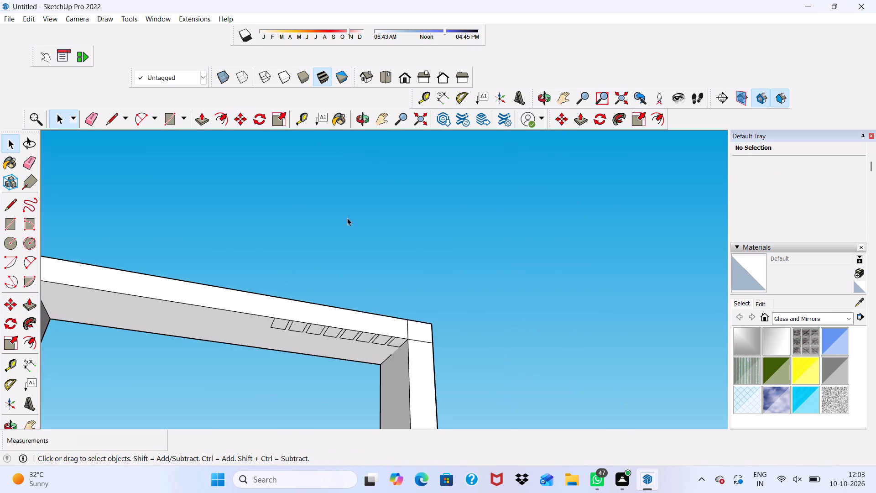
{"action": "scroll", "coordinate": [347, 218], "scroll_direction": "down", "scroll_amount": 4}
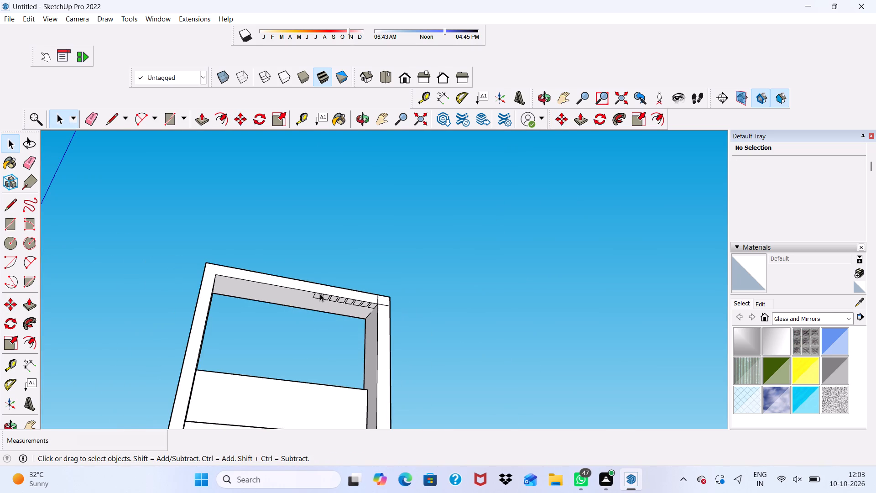
{"action": "scroll", "coordinate": [314, 286], "scroll_direction": "up", "scroll_amount": 11}
{"action": "left_click", "coordinate": [322, 310]}
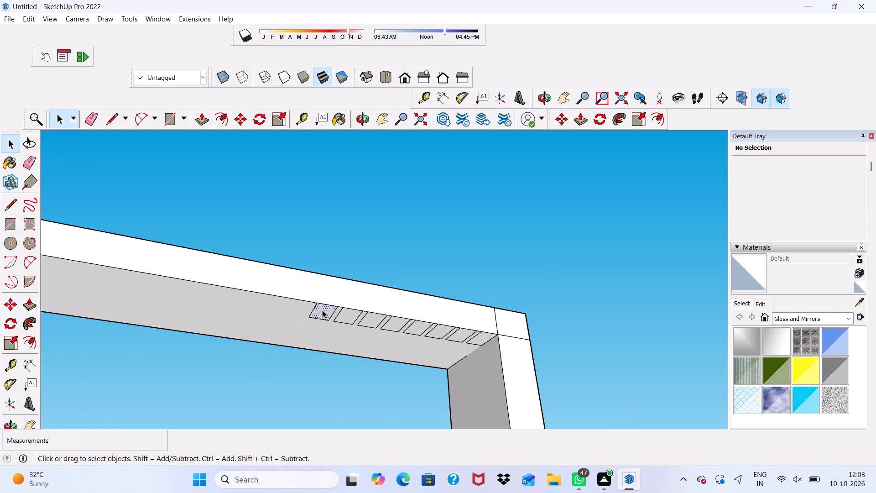
{"action": "left_click", "coordinate": [203, 117]}
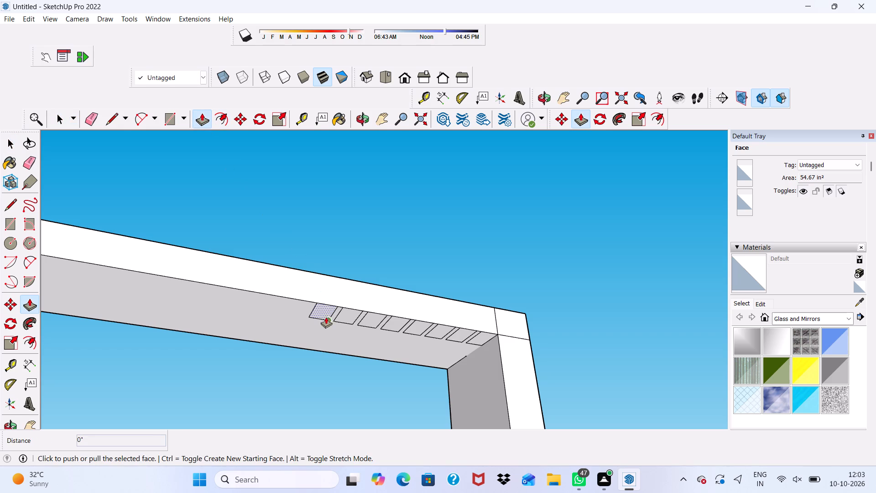
{"action": "left_click", "coordinate": [326, 308]}
{"action": "scroll", "coordinate": [321, 309], "scroll_direction": "down", "scroll_amount": 20}
{"action": "scroll", "coordinate": [321, 309], "scroll_direction": "down", "scroll_amount": 2}
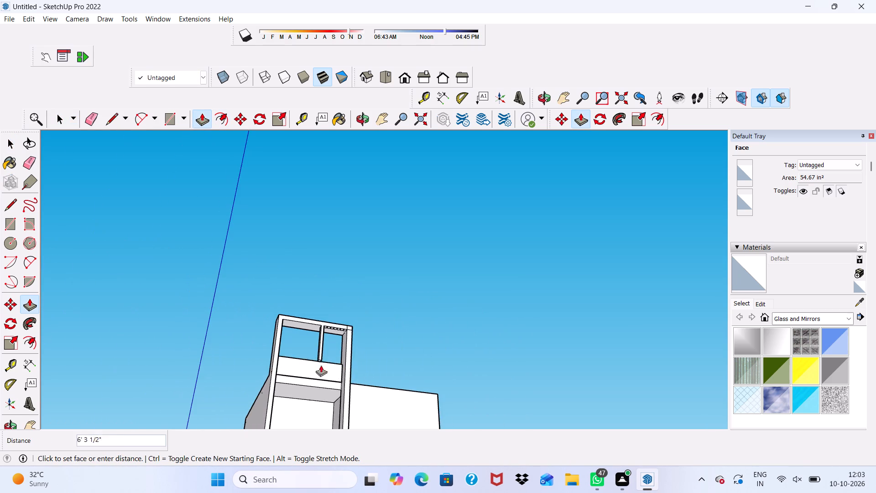
{"action": "scroll", "coordinate": [306, 349], "scroll_direction": "down", "scroll_amount": 15}
{"action": "scroll", "coordinate": [318, 404], "scroll_direction": "up", "scroll_amount": 13}
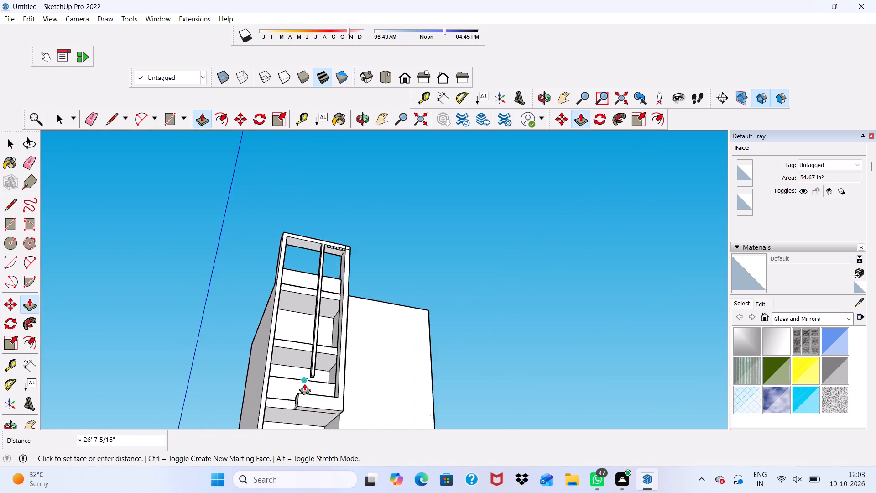
{"action": "scroll", "coordinate": [304, 383], "scroll_direction": "up", "scroll_amount": 6}
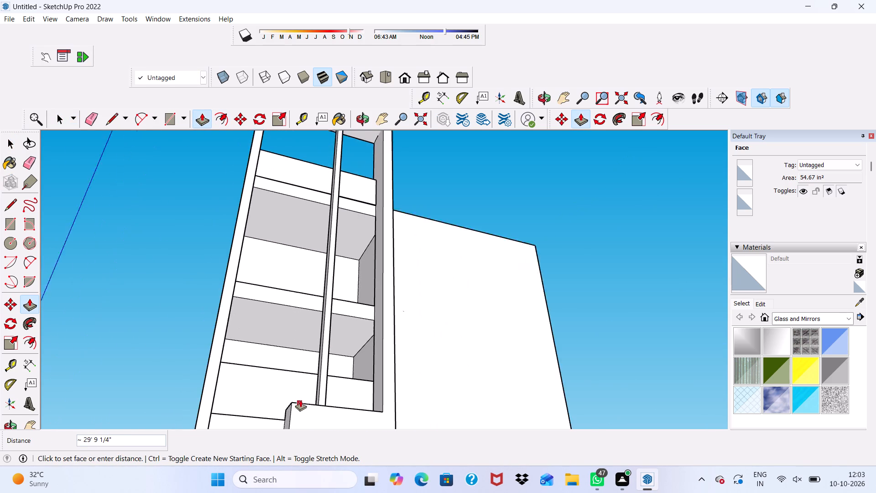
{"action": "scroll", "coordinate": [300, 400], "scroll_direction": "up", "scroll_amount": 1}
{"action": "left_click", "coordinate": [313, 405]}
Push/Pull the rectangle next to the finished slat down about 29' 9 1/4" to the top of the front block.
{"action": "scroll", "coordinate": [334, 292], "scroll_direction": "down", "scroll_amount": 7}
{"action": "scroll", "coordinate": [342, 195], "scroll_direction": "up", "scroll_amount": 14}
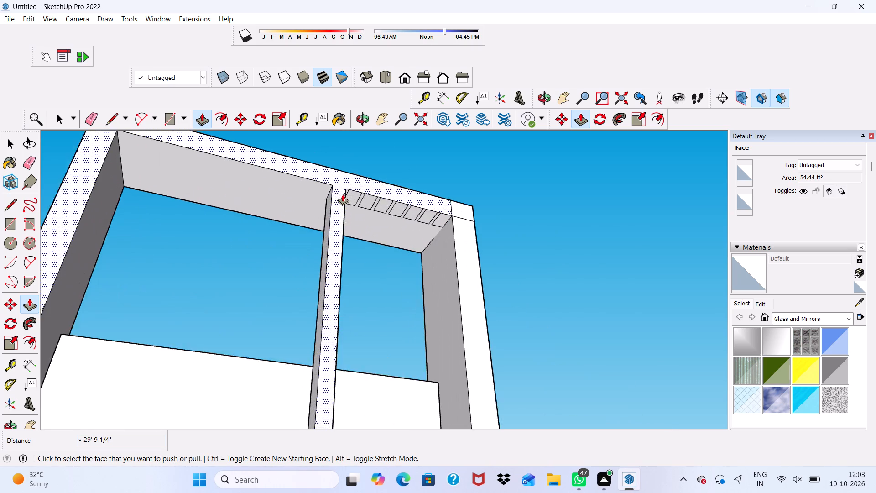
{"action": "scroll", "coordinate": [343, 194], "scroll_direction": "up", "scroll_amount": 2}
{"action": "left_click", "coordinate": [355, 195]}
{"action": "scroll", "coordinate": [358, 256], "scroll_direction": "down", "scroll_amount": 4}
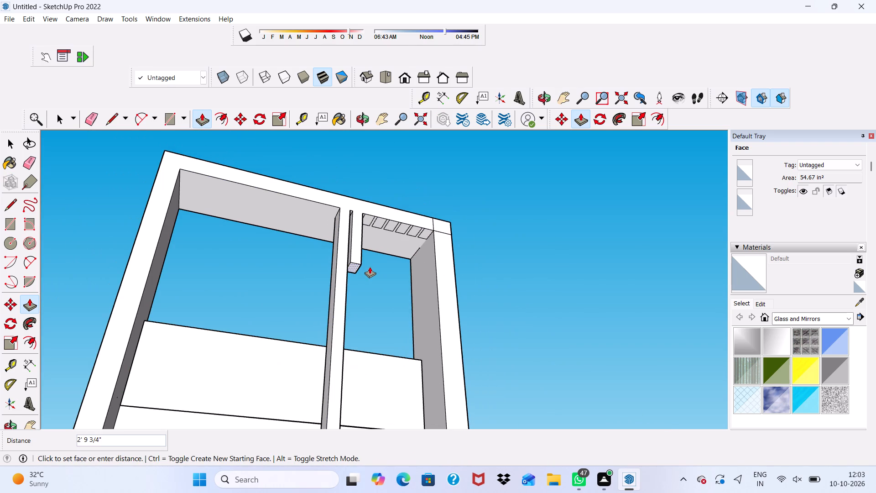
{"action": "scroll", "coordinate": [370, 267], "scroll_direction": "up", "scroll_amount": 1}
{"action": "scroll", "coordinate": [370, 267], "scroll_direction": "down", "scroll_amount": 8}
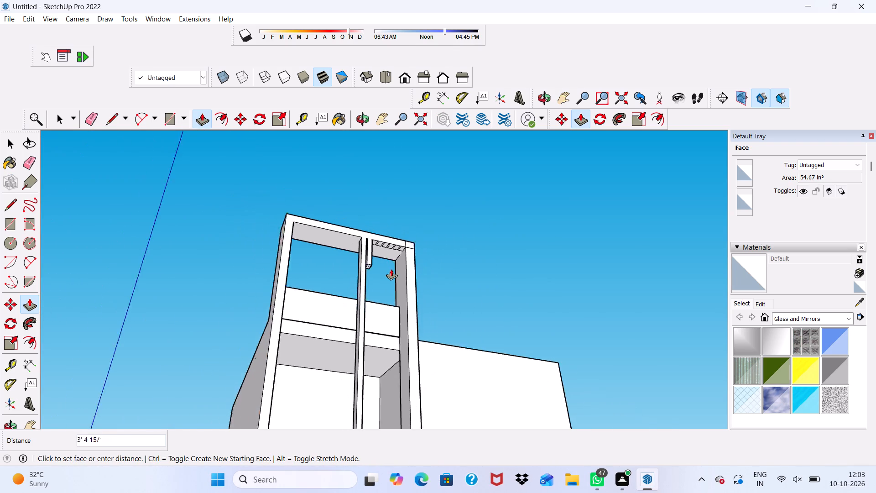
{"action": "scroll", "coordinate": [391, 269], "scroll_direction": "down", "scroll_amount": 6}
{"action": "scroll", "coordinate": [387, 240], "scroll_direction": "up", "scroll_amount": 1}
{"action": "scroll", "coordinate": [389, 259], "scroll_direction": "down", "scroll_amount": 3}
{"action": "scroll", "coordinate": [394, 348], "scroll_direction": "up", "scroll_amount": 10}
{"action": "scroll", "coordinate": [383, 333], "scroll_direction": "down", "scroll_amount": 6}
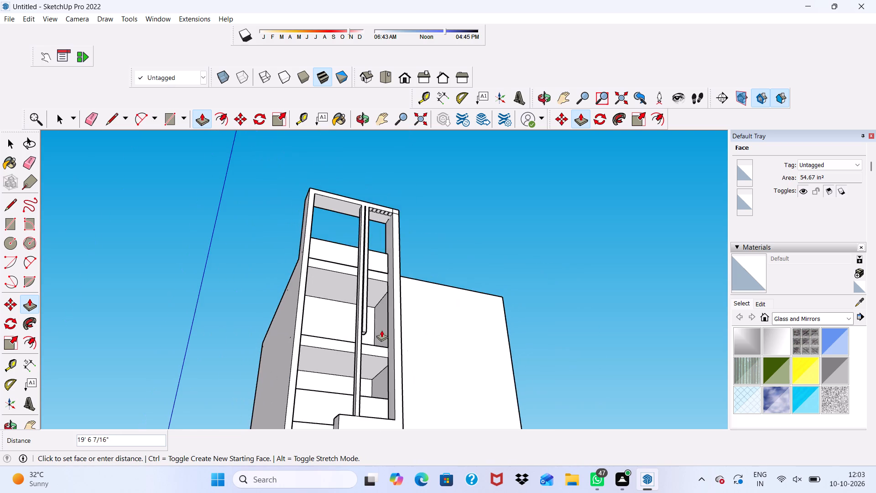
{"action": "scroll", "coordinate": [379, 365], "scroll_direction": "up", "scroll_amount": 5}
{"action": "scroll", "coordinate": [359, 351], "scroll_direction": "down", "scroll_amount": 6}
{"action": "scroll", "coordinate": [364, 390], "scroll_direction": "up", "scroll_amount": 5}
{"action": "scroll", "coordinate": [324, 409], "scroll_direction": "down", "scroll_amount": 5}
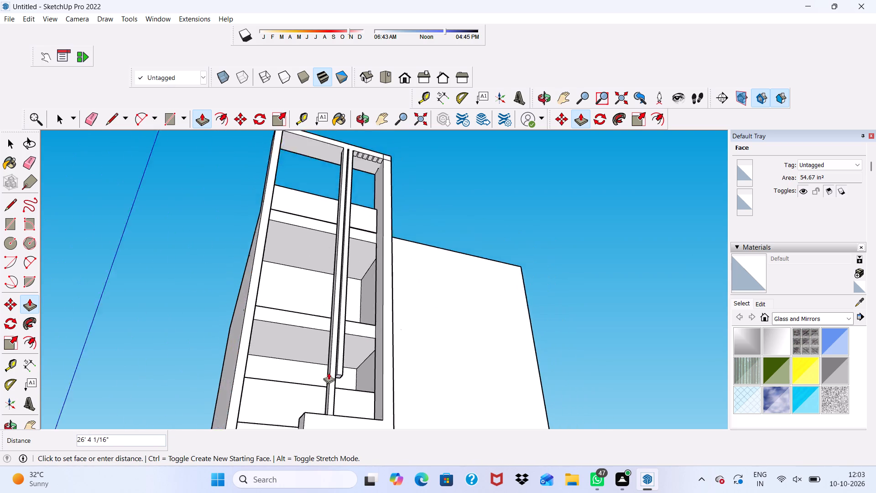
{"action": "scroll", "coordinate": [328, 372], "scroll_direction": "down", "scroll_amount": 1}
{"action": "scroll", "coordinate": [346, 413], "scroll_direction": "up", "scroll_amount": 16}
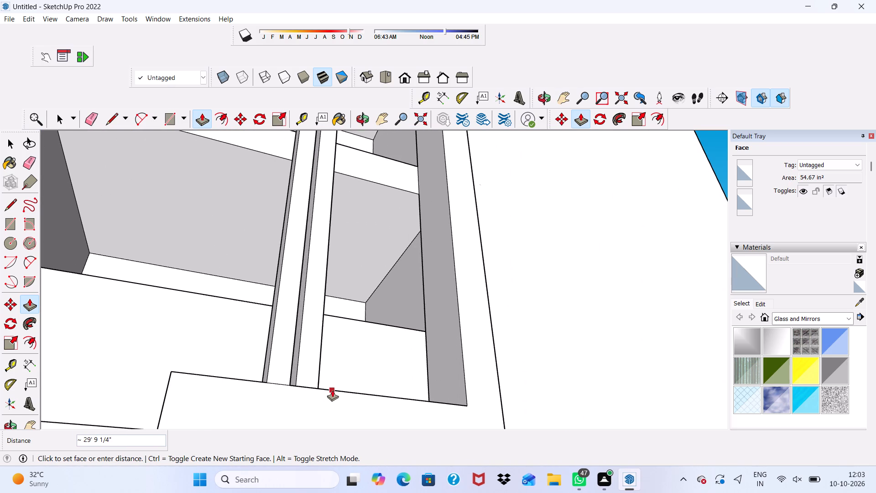
{"action": "left_click", "coordinate": [332, 390]}
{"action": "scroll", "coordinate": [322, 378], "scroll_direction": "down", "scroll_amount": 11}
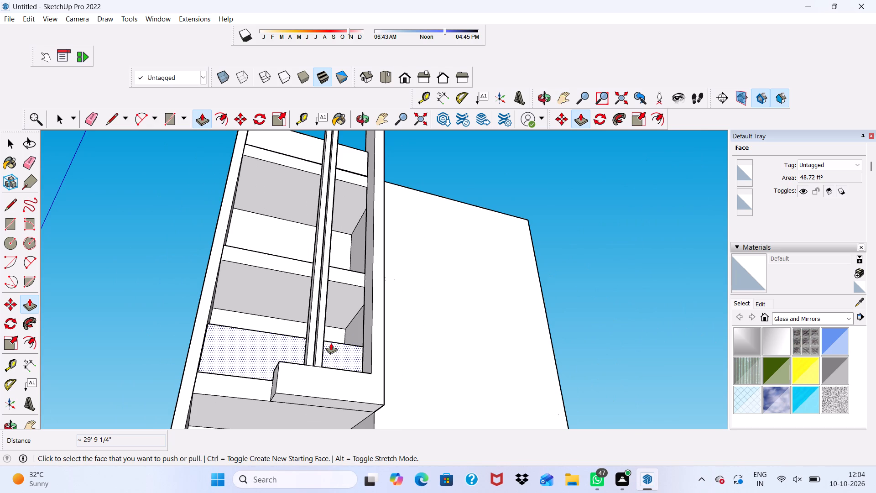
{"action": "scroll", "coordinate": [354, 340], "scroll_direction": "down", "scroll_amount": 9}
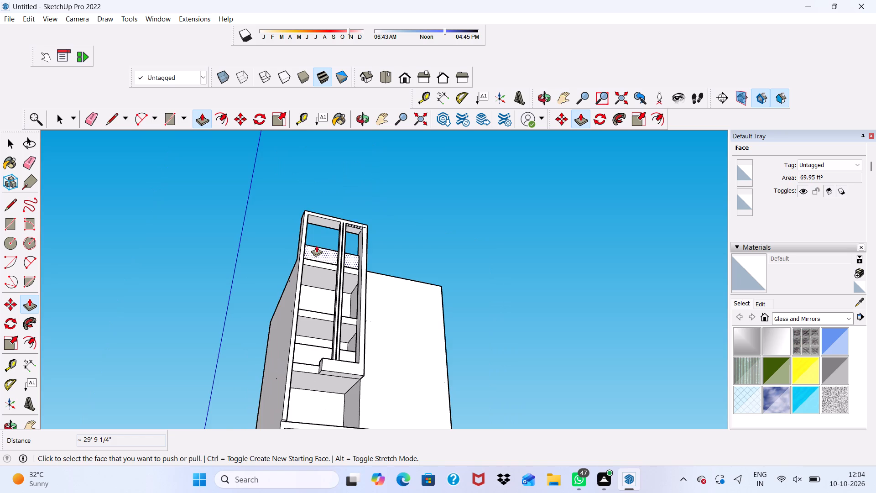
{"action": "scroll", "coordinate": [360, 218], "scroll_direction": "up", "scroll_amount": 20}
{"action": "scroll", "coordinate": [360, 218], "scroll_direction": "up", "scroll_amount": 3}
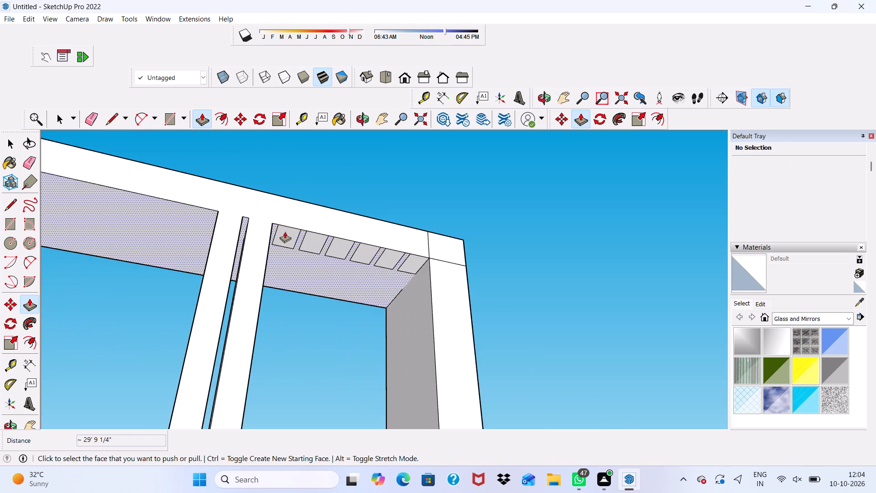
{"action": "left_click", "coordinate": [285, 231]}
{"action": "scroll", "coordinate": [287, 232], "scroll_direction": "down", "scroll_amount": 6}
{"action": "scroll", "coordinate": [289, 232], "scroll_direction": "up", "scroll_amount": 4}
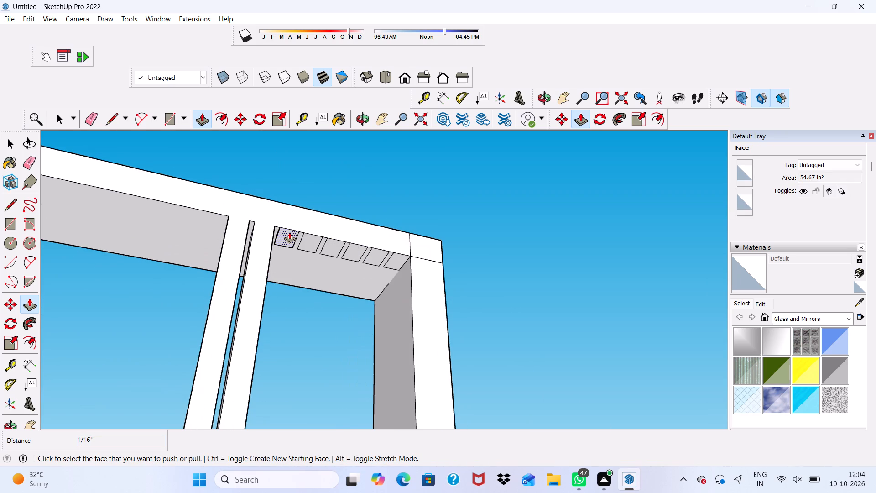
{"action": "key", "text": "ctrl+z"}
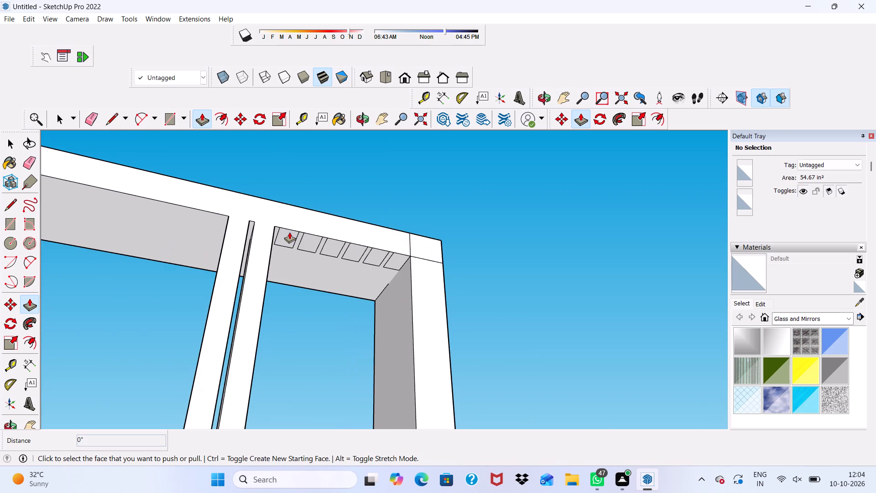
Push/Pull the rectangle next to the two finished slats down about 29' 9 1/4" to the top of the front block.
{"action": "scroll", "coordinate": [269, 254], "scroll_direction": "up", "scroll_amount": 4}
{"action": "left_click", "coordinate": [297, 229]}
{"action": "scroll", "coordinate": [313, 265], "scroll_direction": "down", "scroll_amount": 3}
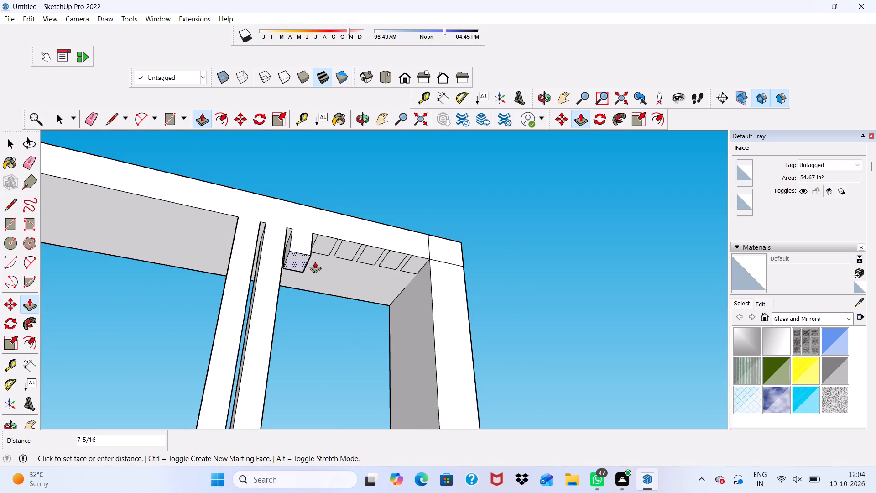
{"action": "scroll", "coordinate": [315, 262], "scroll_direction": "down", "scroll_amount": 15}
{"action": "scroll", "coordinate": [340, 325], "scroll_direction": "up", "scroll_amount": 5}
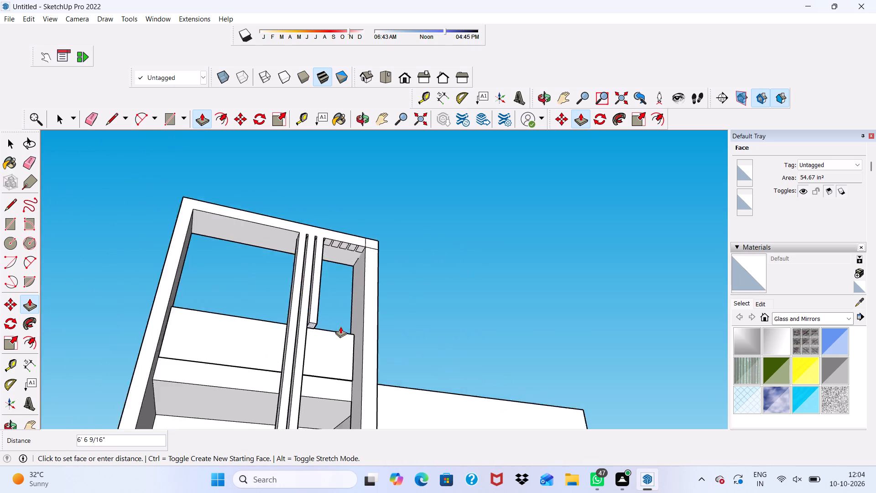
{"action": "scroll", "coordinate": [340, 326], "scroll_direction": "down", "scroll_amount": 6}
{"action": "scroll", "coordinate": [353, 289], "scroll_direction": "down", "scroll_amount": 10}
{"action": "scroll", "coordinate": [342, 374], "scroll_direction": "up", "scroll_amount": 8}
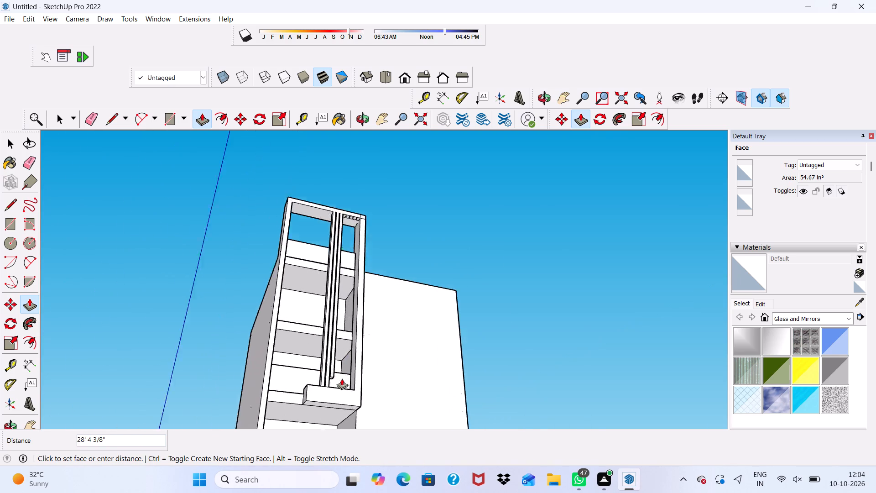
{"action": "scroll", "coordinate": [342, 378], "scroll_direction": "up", "scroll_amount": 7}
{"action": "left_click", "coordinate": [339, 398]}
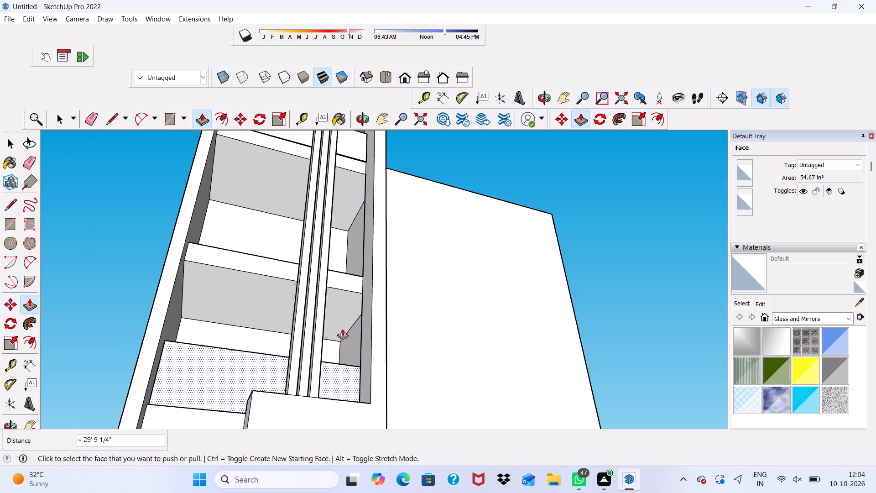
Push/Pull the fourth rectangle, next to the three finished slats, down 29' 9 1/4" to the top of the front block.
{"action": "scroll", "coordinate": [326, 242], "scroll_direction": "up", "scroll_amount": 1}
{"action": "scroll", "coordinate": [326, 246], "scroll_direction": "down", "scroll_amount": 9}
{"action": "scroll", "coordinate": [332, 144], "scroll_direction": "up", "scroll_amount": 3}
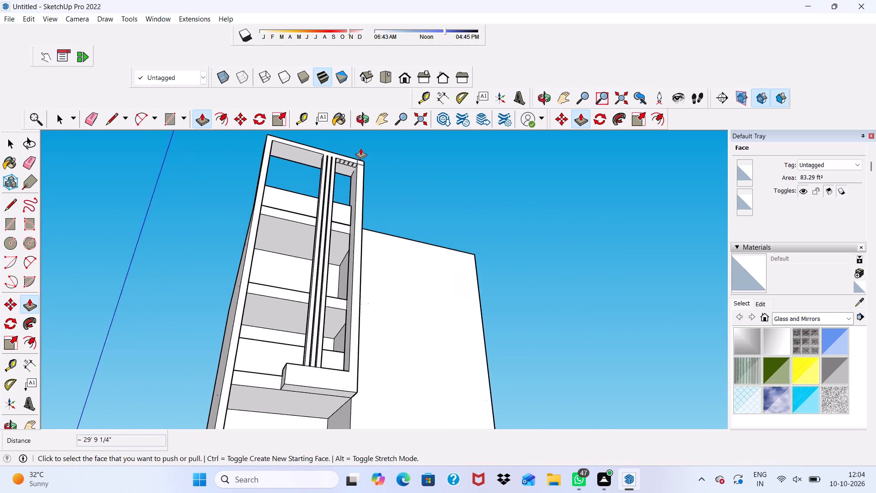
{"action": "scroll", "coordinate": [360, 148], "scroll_direction": "up", "scroll_amount": 19}
{"action": "left_click", "coordinate": [284, 168]}
{"action": "scroll", "coordinate": [281, 249], "scroll_direction": "down", "scroll_amount": 3}
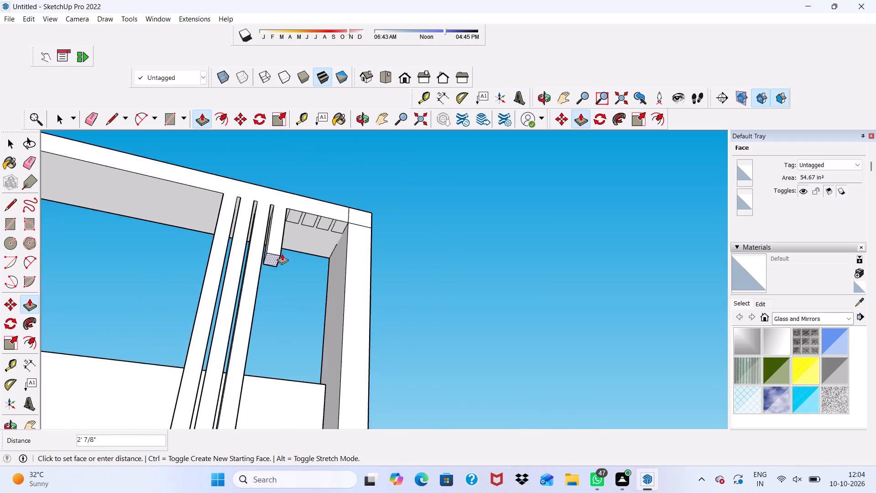
{"action": "scroll", "coordinate": [282, 253], "scroll_direction": "down", "scroll_amount": 20}
{"action": "scroll", "coordinate": [282, 253], "scroll_direction": "down", "scroll_amount": 3}
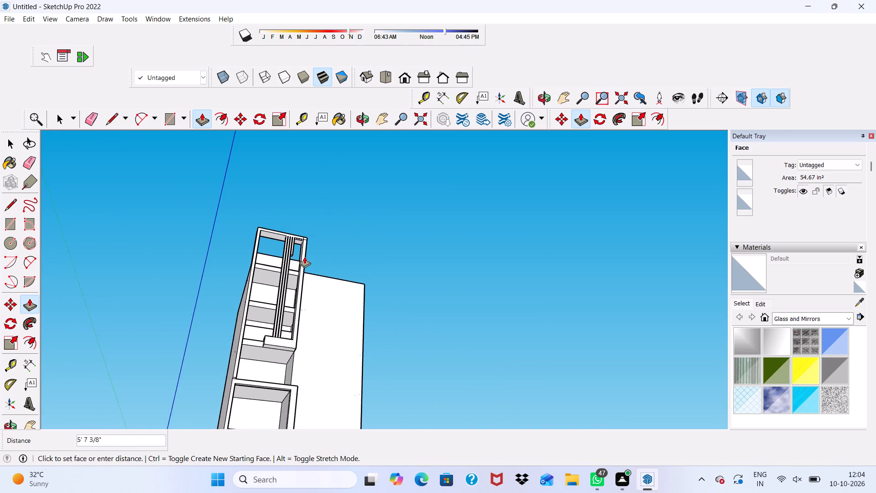
{"action": "scroll", "coordinate": [304, 259], "scroll_direction": "down", "scroll_amount": 4}
{"action": "scroll", "coordinate": [287, 321], "scroll_direction": "up", "scroll_amount": 17}
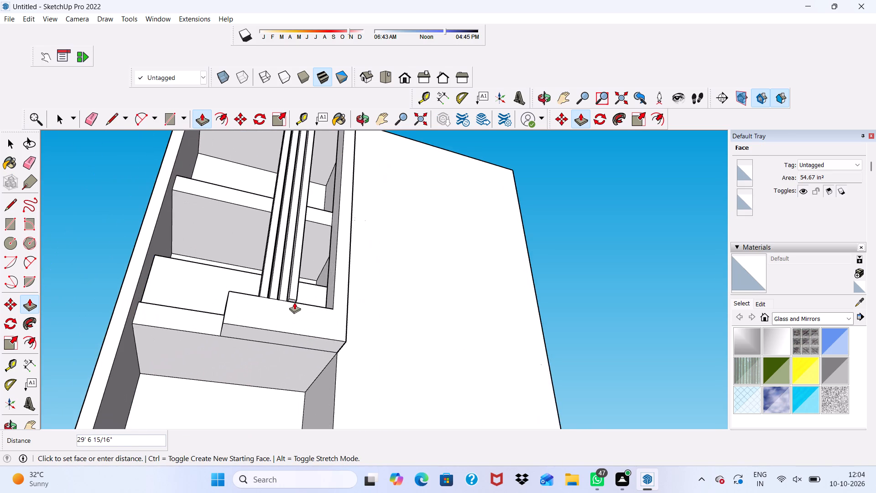
{"action": "middle_click_drag", "start_coordinate": [294, 302], "coordinate": [283, 368]}
{"action": "scroll", "coordinate": [292, 344], "scroll_direction": "up", "scroll_amount": 9}
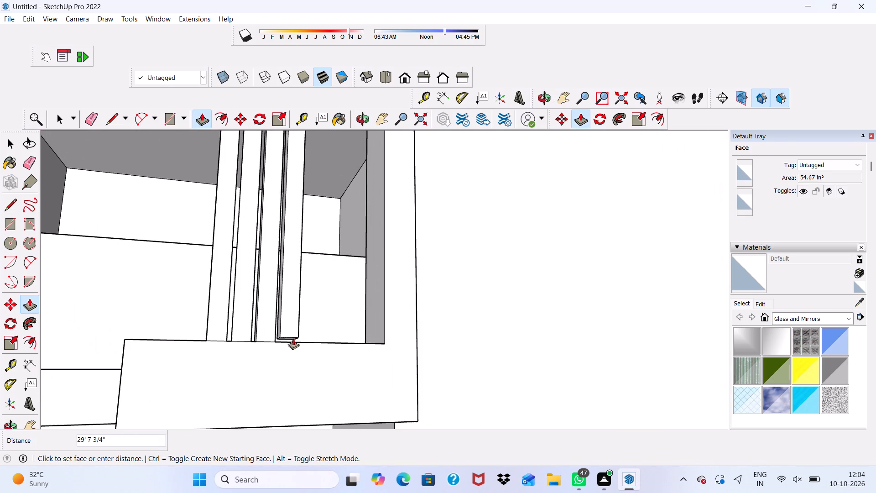
{"action": "scroll", "coordinate": [293, 343], "scroll_direction": "up", "scroll_amount": 6}
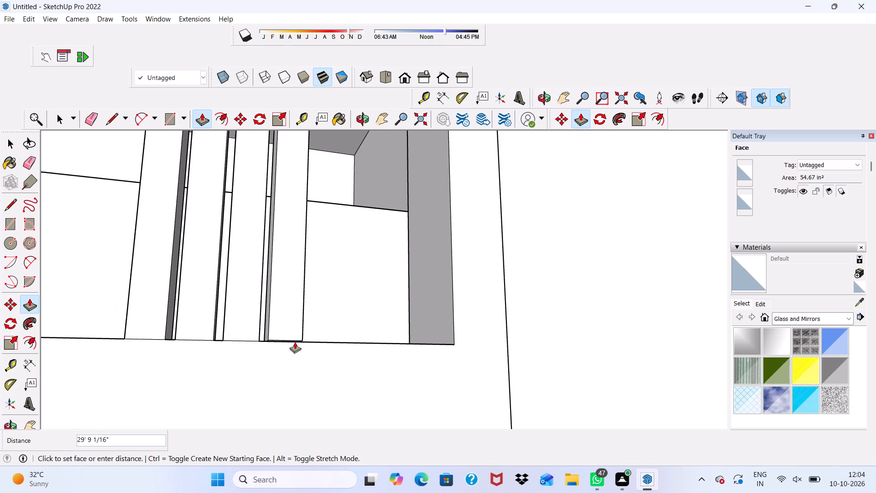
{"action": "left_click", "coordinate": [295, 343]}
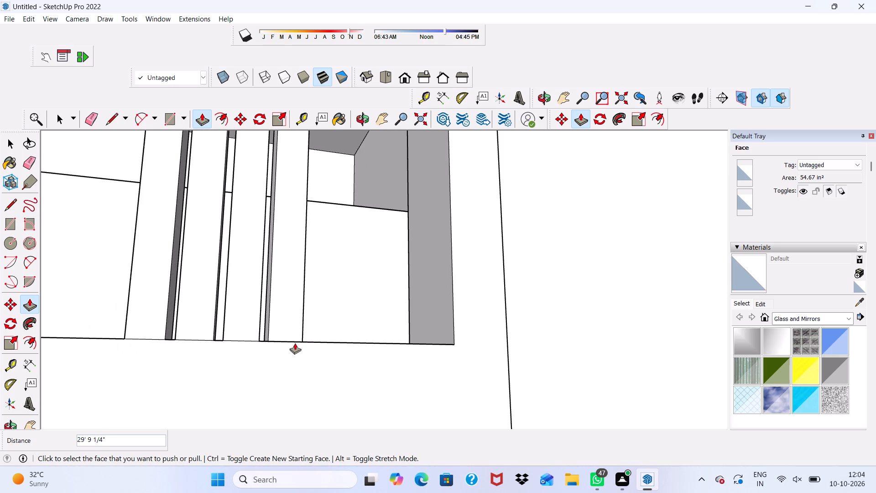
Push/Pull the fifth rectangle, next to the four finished slats, down 29' 9 1/4" to the top of the front block.
{"action": "scroll", "coordinate": [295, 343], "scroll_direction": "down", "scroll_amount": 11}
{"action": "scroll", "coordinate": [261, 343], "scroll_direction": "down", "scroll_amount": 12}
{"action": "scroll", "coordinate": [273, 142], "scroll_direction": "up", "scroll_amount": 12}
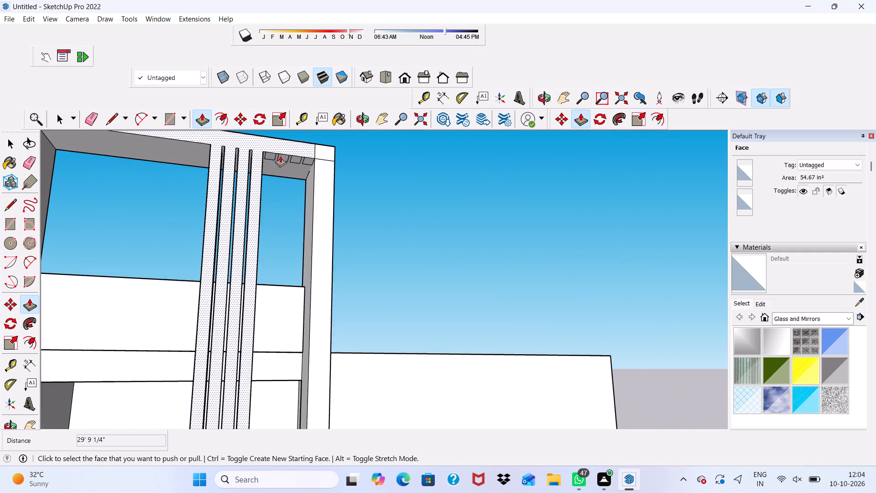
{"action": "scroll", "coordinate": [280, 156], "scroll_direction": "up", "scroll_amount": 4}
{"action": "left_click", "coordinate": [269, 153]}
{"action": "scroll", "coordinate": [265, 185], "scroll_direction": "down", "scroll_amount": 18}
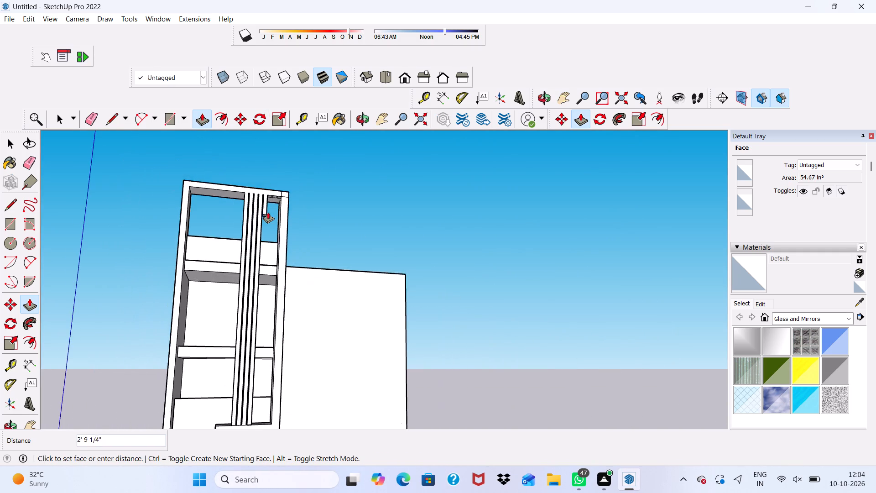
{"action": "scroll", "coordinate": [270, 202], "scroll_direction": "down", "scroll_amount": 4}
{"action": "scroll", "coordinate": [297, 266], "scroll_direction": "down", "scroll_amount": 2}
{"action": "scroll", "coordinate": [286, 342], "scroll_direction": "up", "scroll_amount": 11}
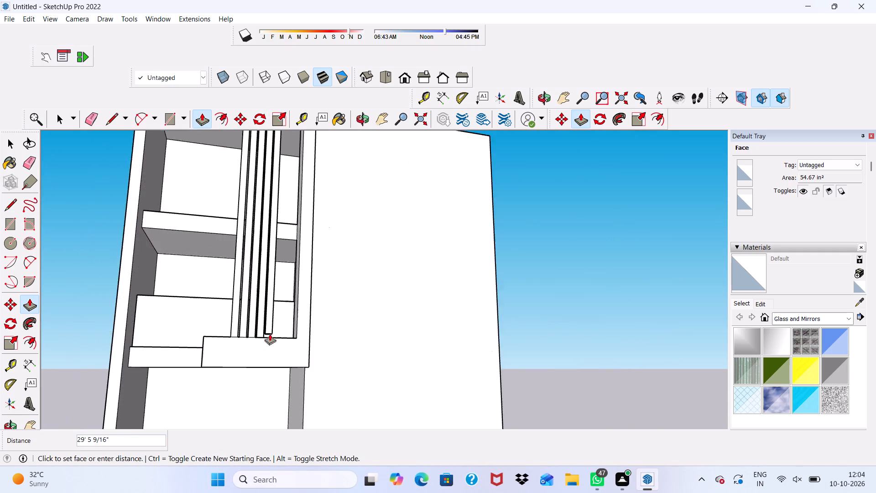
{"action": "scroll", "coordinate": [270, 334], "scroll_direction": "up", "scroll_amount": 5}
{"action": "left_click", "coordinate": [270, 341]}
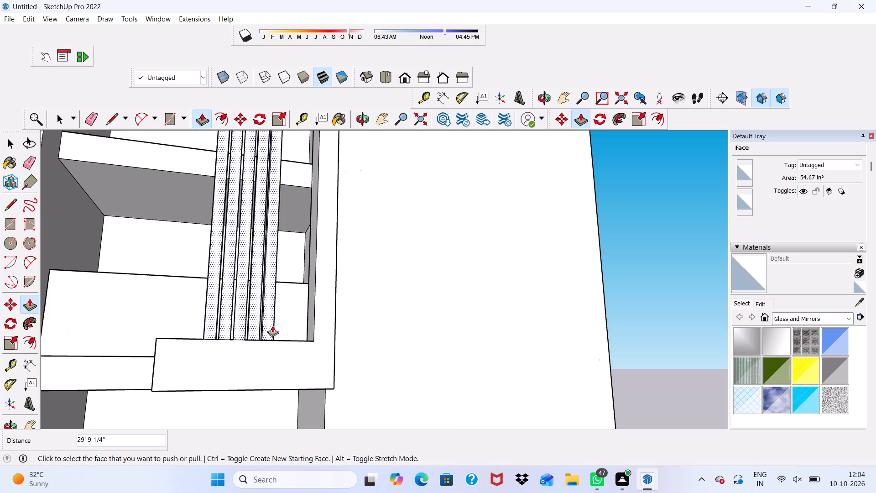
Push/Pull the sixth rectangle, next to the five finished slats, down about 29' 9 1/4" to the top of the front block.
{"action": "scroll", "coordinate": [275, 310], "scroll_direction": "down", "scroll_amount": 13}
{"action": "scroll", "coordinate": [292, 170], "scroll_direction": "up", "scroll_amount": 7}
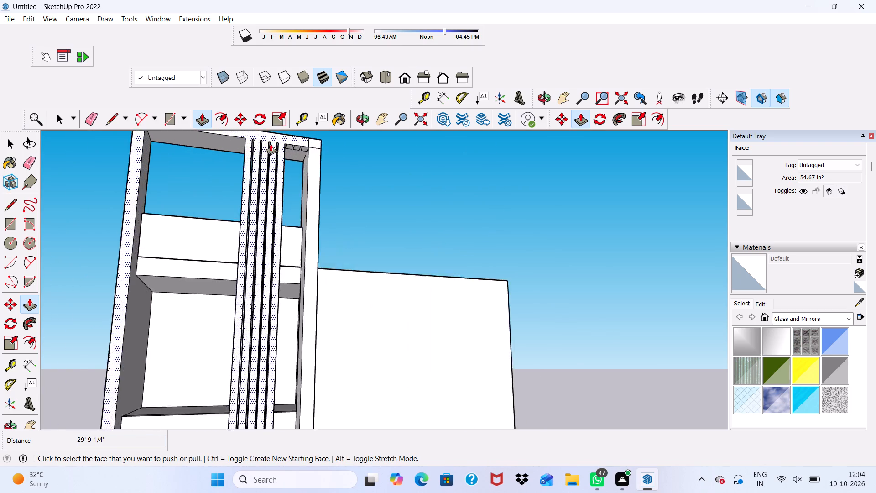
{"action": "scroll", "coordinate": [271, 144], "scroll_direction": "up", "scroll_amount": 14}
{"action": "left_click", "coordinate": [278, 151]}
{"action": "scroll", "coordinate": [281, 161], "scroll_direction": "down", "scroll_amount": 7}
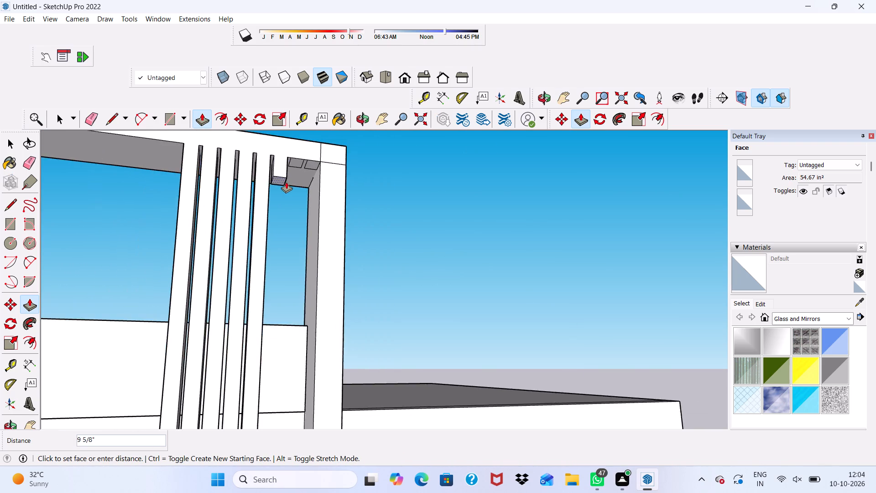
{"action": "scroll", "coordinate": [286, 182], "scroll_direction": "down", "scroll_amount": 17}
{"action": "scroll", "coordinate": [293, 343], "scroll_direction": "up", "scroll_amount": 7}
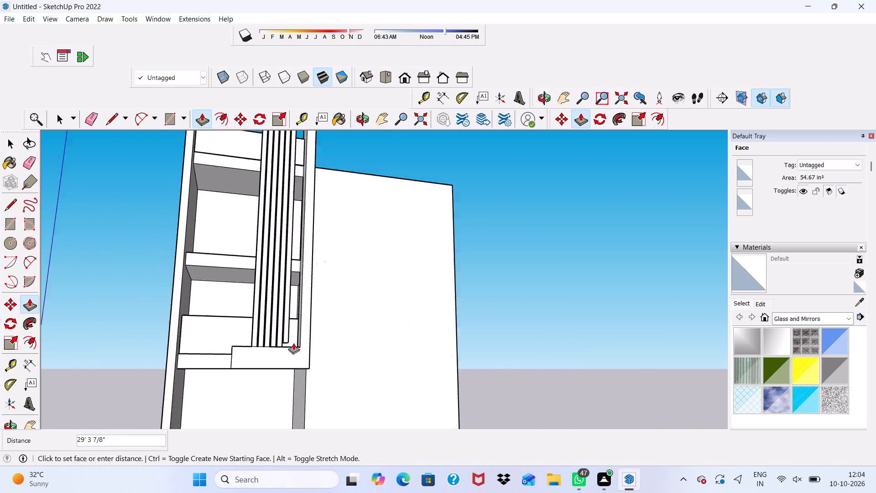
{"action": "scroll", "coordinate": [293, 343], "scroll_direction": "up", "scroll_amount": 12}
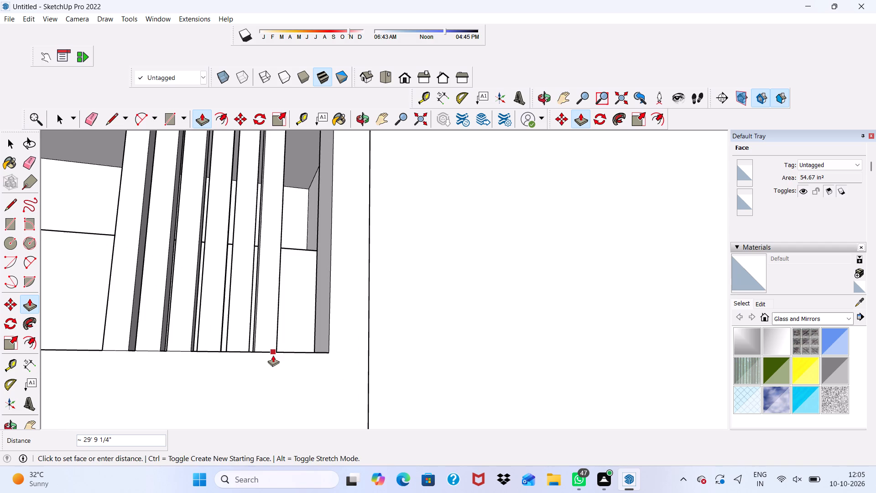
{"action": "left_click", "coordinate": [273, 355]}
Push/Pull the seventh rectangle, second from the corner post, down about 29' 9 1/4" to the top of the front block.
{"action": "scroll", "coordinate": [272, 355], "scroll_direction": "down", "scroll_amount": 20}
{"action": "scroll", "coordinate": [272, 355], "scroll_direction": "down", "scroll_amount": 4}
{"action": "scroll", "coordinate": [281, 199], "scroll_direction": "up", "scroll_amount": 3}
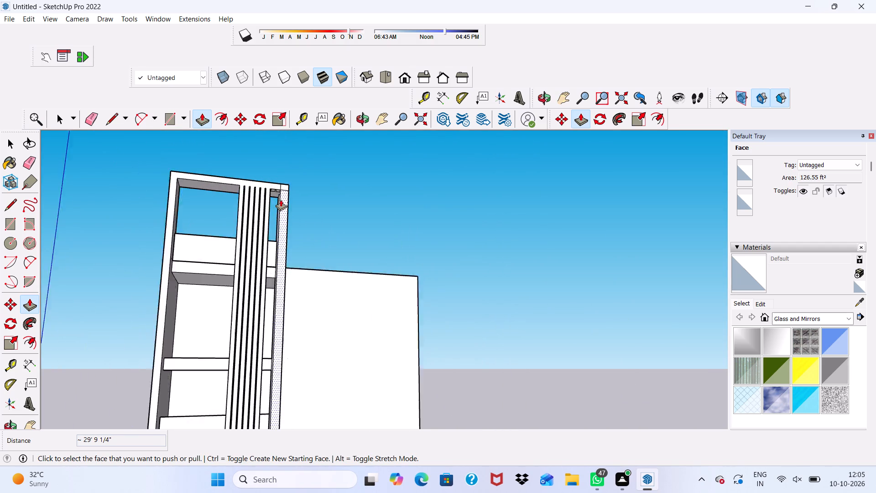
{"action": "scroll", "coordinate": [281, 199], "scroll_direction": "up", "scroll_amount": 20}
{"action": "scroll", "coordinate": [281, 199], "scroll_direction": "up", "scroll_amount": 1}
{"action": "left_click", "coordinate": [265, 199]}
{"action": "scroll", "coordinate": [267, 217], "scroll_direction": "down", "scroll_amount": 7}
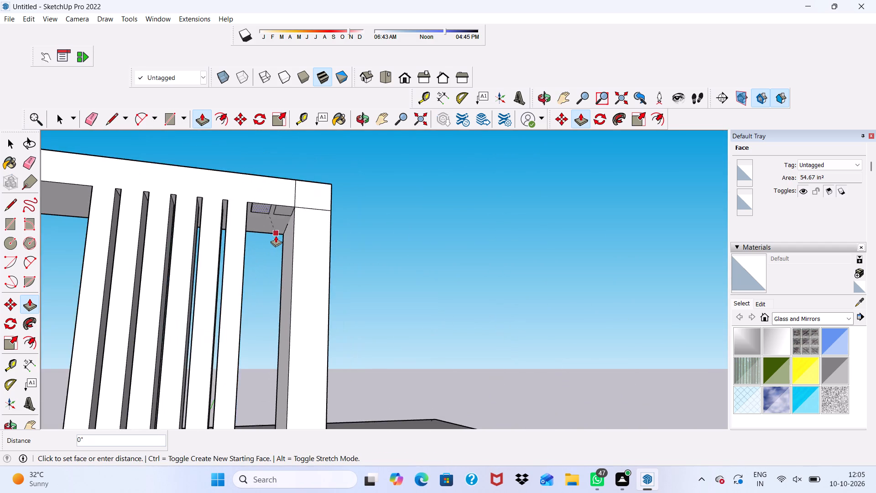
{"action": "scroll", "coordinate": [276, 236], "scroll_direction": "down", "scroll_amount": 12}
{"action": "scroll", "coordinate": [283, 316], "scroll_direction": "down", "scroll_amount": 5}
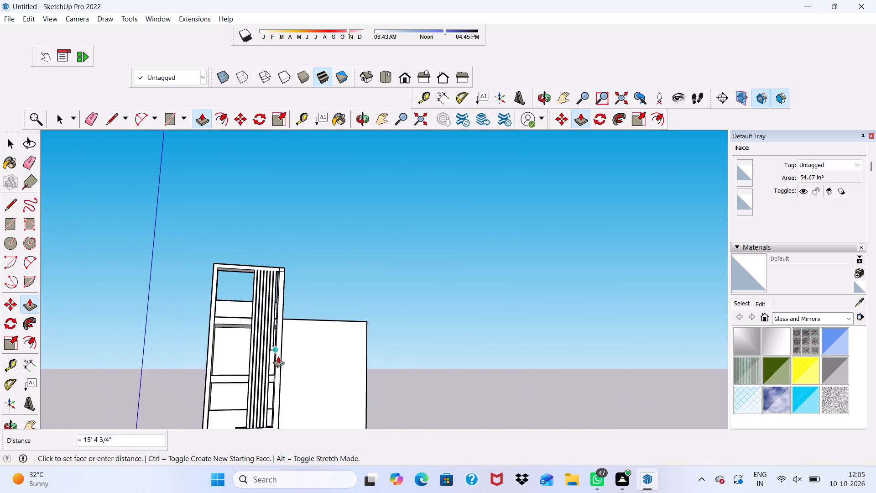
{"action": "scroll", "coordinate": [276, 362], "scroll_direction": "down", "scroll_amount": 5}
{"action": "scroll", "coordinate": [277, 383], "scroll_direction": "up", "scroll_amount": 10}
{"action": "scroll", "coordinate": [259, 290], "scroll_direction": "down", "scroll_amount": 5}
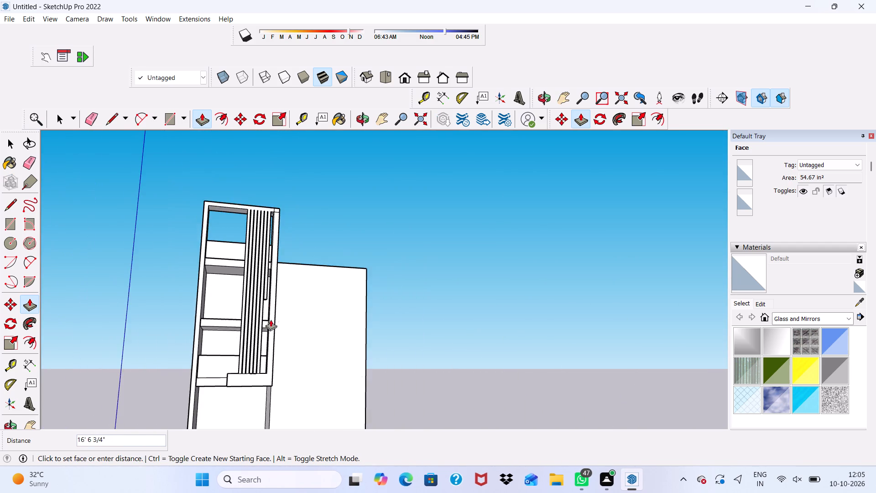
{"action": "scroll", "coordinate": [274, 372], "scroll_direction": "up", "scroll_amount": 17}
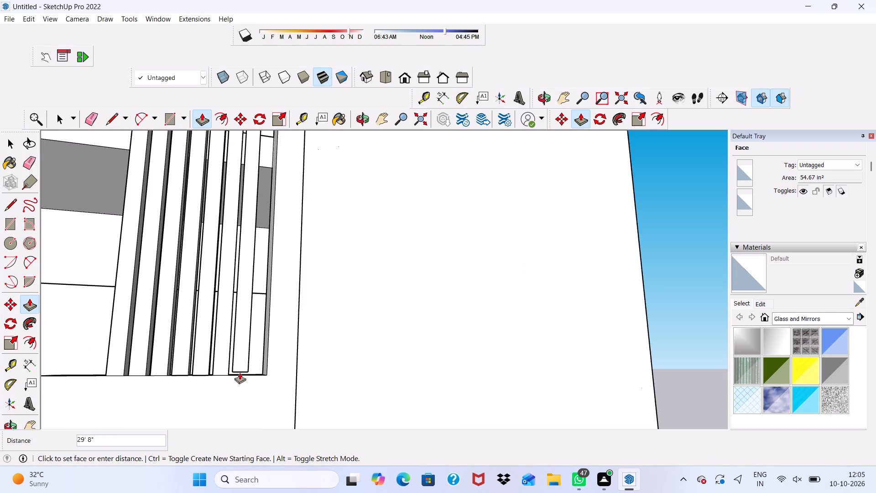
{"action": "left_click", "coordinate": [240, 378]}
Push/Pull the eighth rectangle, beside the corner post, down about 29' 9 1/4" to the top of the front block.
{"action": "scroll", "coordinate": [228, 348], "scroll_direction": "down", "scroll_amount": 19}
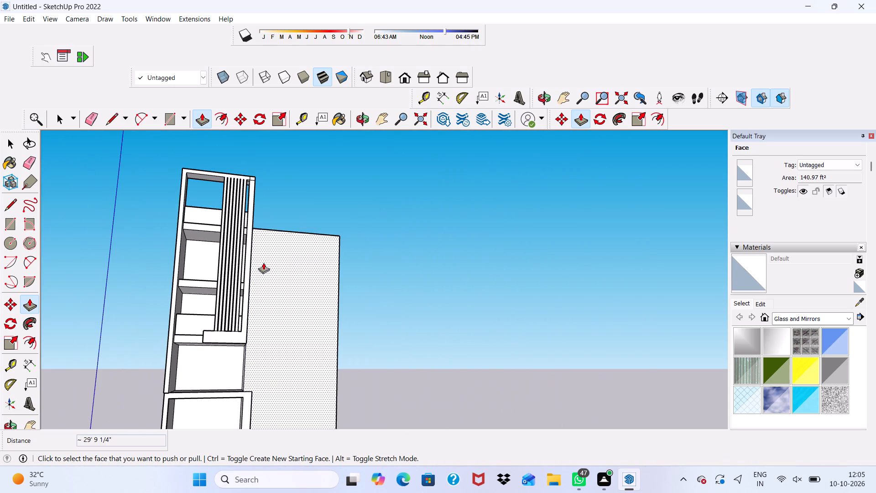
{"action": "scroll", "coordinate": [265, 255], "scroll_direction": "up", "scroll_amount": 3}
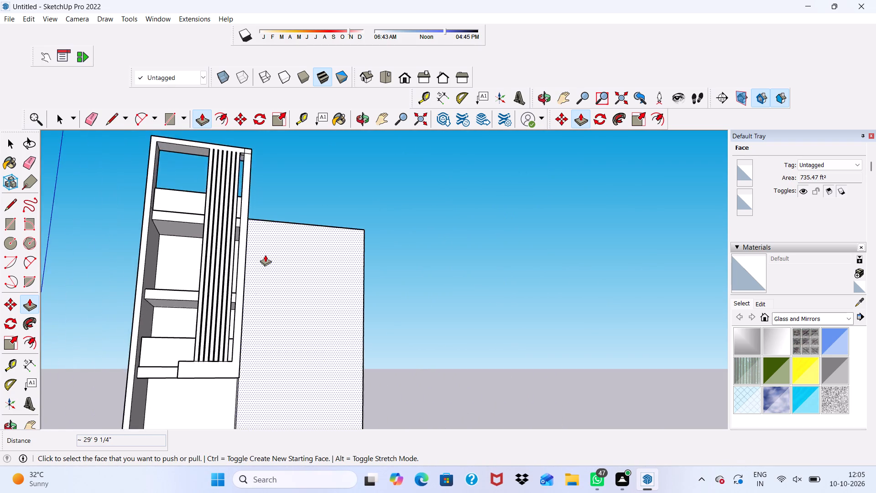
{"action": "scroll", "coordinate": [265, 255], "scroll_direction": "up", "scroll_amount": 3}
{"action": "scroll", "coordinate": [265, 255], "scroll_direction": "down", "scroll_amount": 11}
{"action": "scroll", "coordinate": [243, 232], "scroll_direction": "up", "scroll_amount": 19}
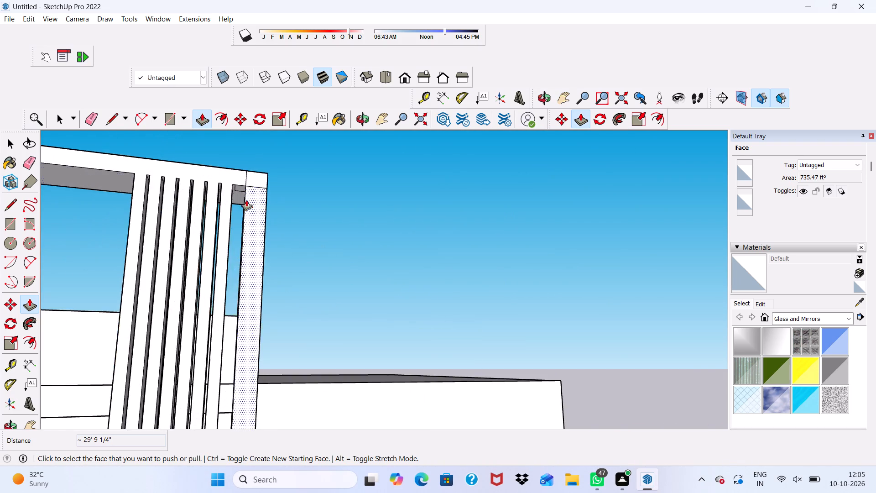
{"action": "scroll", "coordinate": [246, 199], "scroll_direction": "up", "scroll_amount": 4}
{"action": "left_click", "coordinate": [237, 182]}
{"action": "scroll", "coordinate": [248, 220], "scroll_direction": "down", "scroll_amount": 4}
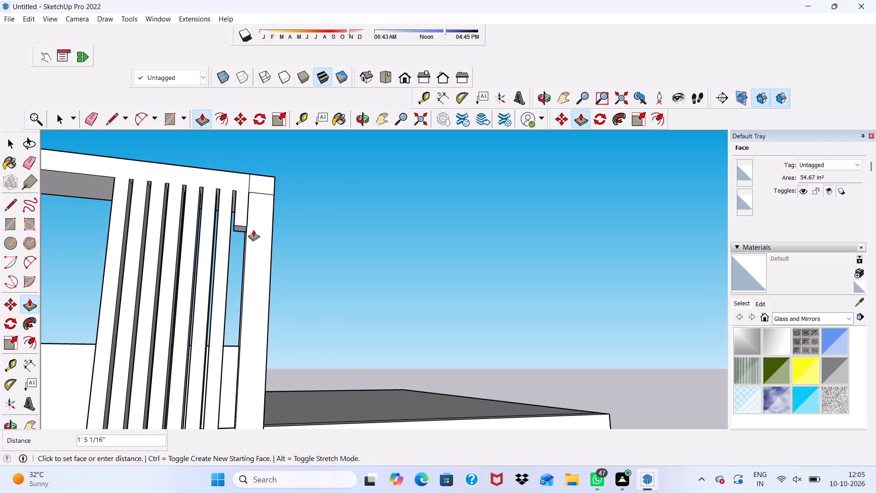
{"action": "scroll", "coordinate": [253, 230], "scroll_direction": "down", "scroll_amount": 15}
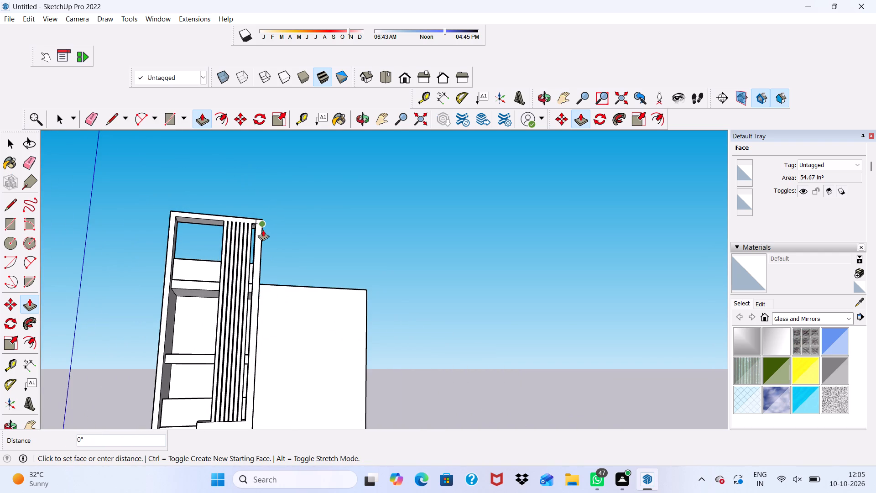
{"action": "scroll", "coordinate": [263, 230], "scroll_direction": "down", "scroll_amount": 4}
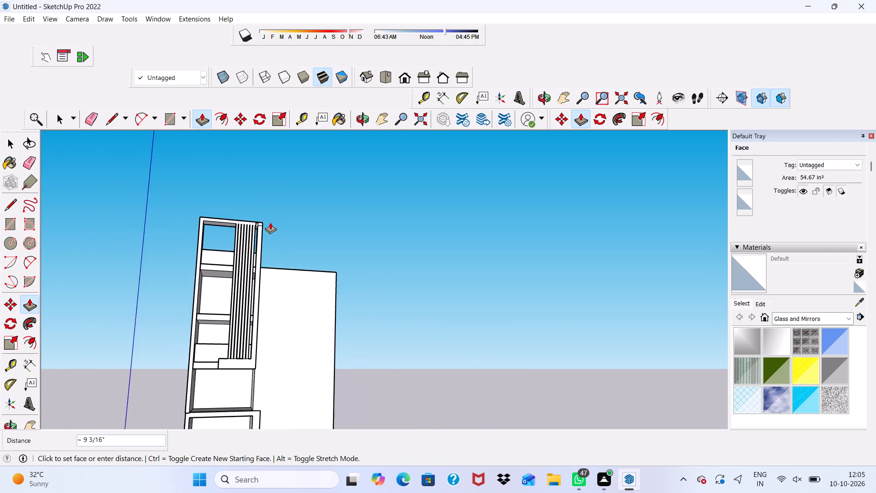
{"action": "scroll", "coordinate": [270, 222], "scroll_direction": "down", "scroll_amount": 4}
{"action": "scroll", "coordinate": [276, 319], "scroll_direction": "up", "scroll_amount": 7}
{"action": "scroll", "coordinate": [232, 355], "scroll_direction": "up", "scroll_amount": 5}
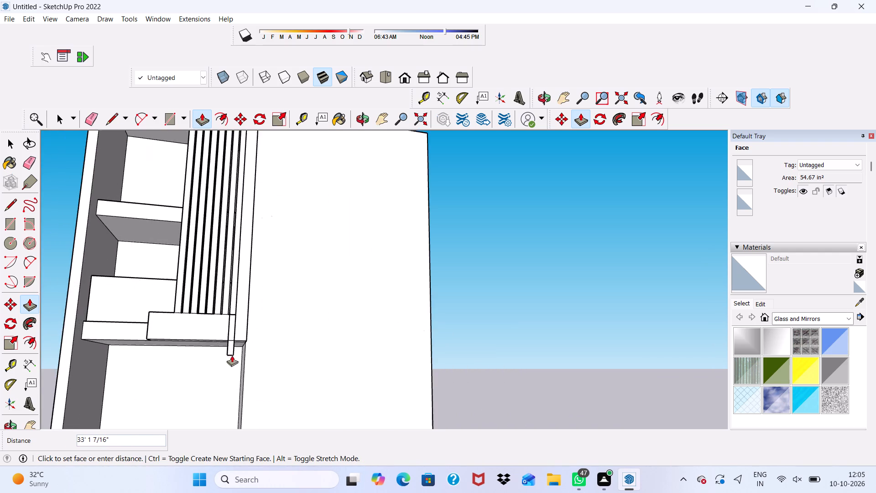
{"action": "scroll", "coordinate": [236, 325], "scroll_direction": "up", "scroll_amount": 10}
{"action": "left_click", "coordinate": [233, 306]}
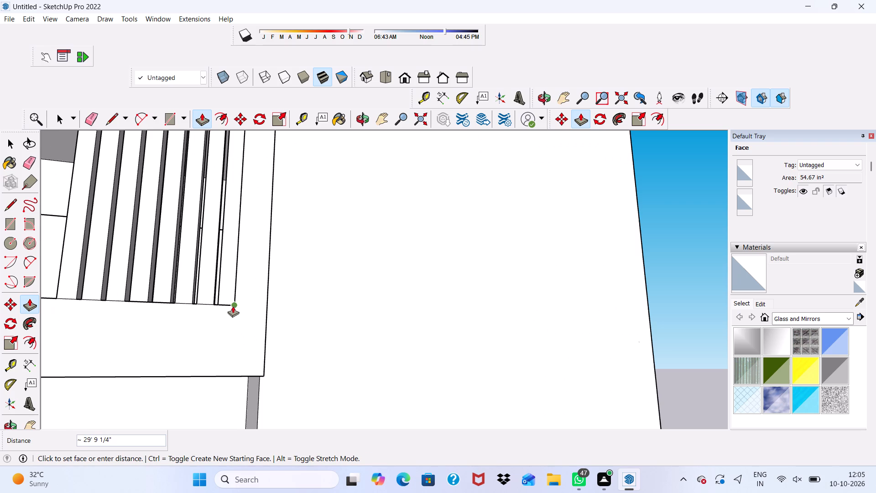
{"action": "scroll", "coordinate": [232, 314], "scroll_direction": "down", "scroll_amount": 11}
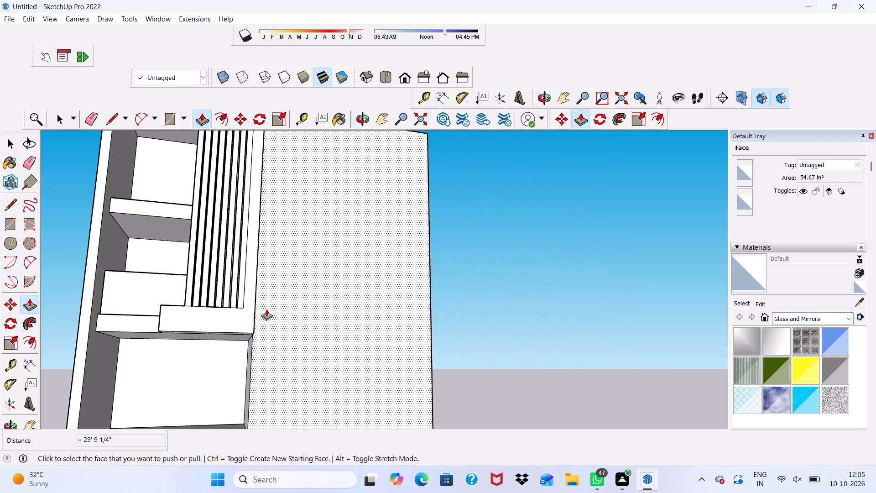
{"action": "key", "text": "space"}
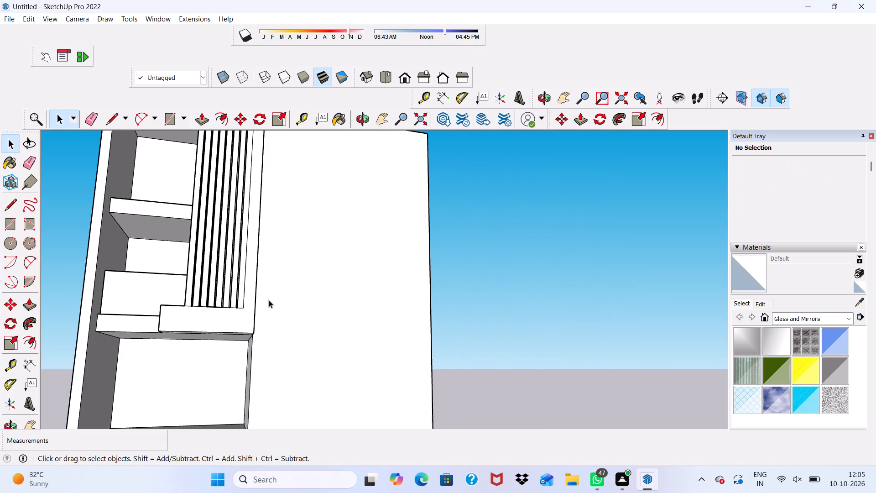
Draw a rectangle about 13' 4" by 9 3/16" across the front of the top bar, spanning the unit's full width.
{"action": "scroll", "coordinate": [315, 256], "scroll_direction": "down", "scroll_amount": 9}
{"action": "middle_click_drag", "start_coordinate": [313, 220], "coordinate": [318, 288]}
{"action": "scroll", "coordinate": [278, 206], "scroll_direction": "down", "scroll_amount": 5}
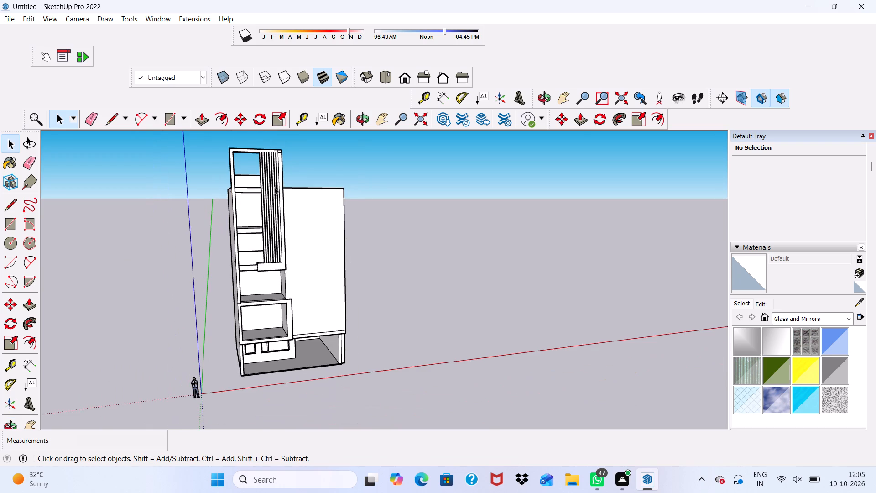
{"action": "scroll", "coordinate": [262, 136], "scroll_direction": "up", "scroll_amount": 15}
{"action": "scroll", "coordinate": [169, 125], "scroll_direction": "up", "scroll_amount": 4}
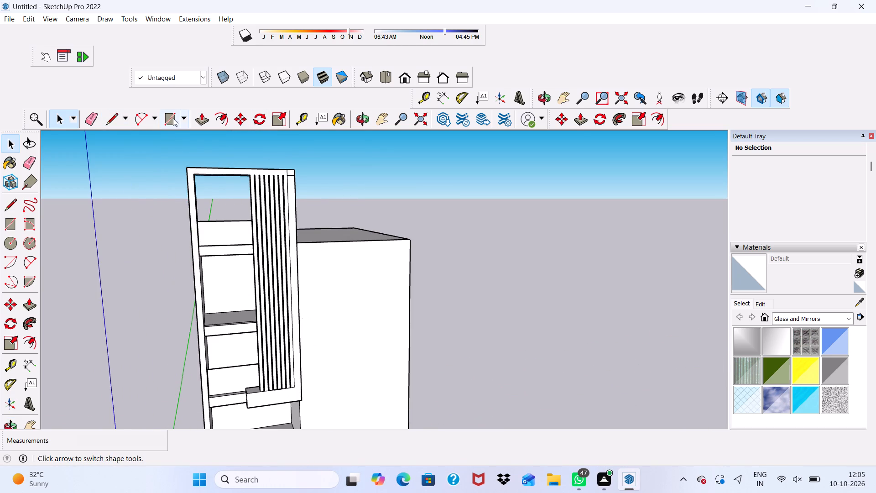
{"action": "left_click", "coordinate": [173, 118]}
{"action": "scroll", "coordinate": [167, 165], "scroll_direction": "up", "scroll_amount": 5}
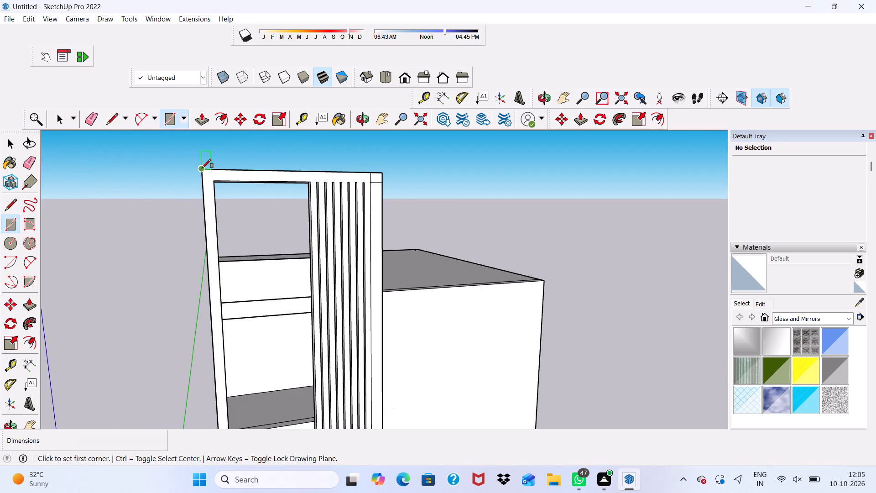
{"action": "left_click", "coordinate": [202, 168]}
{"action": "scroll", "coordinate": [378, 181], "scroll_direction": "up", "scroll_amount": 3}
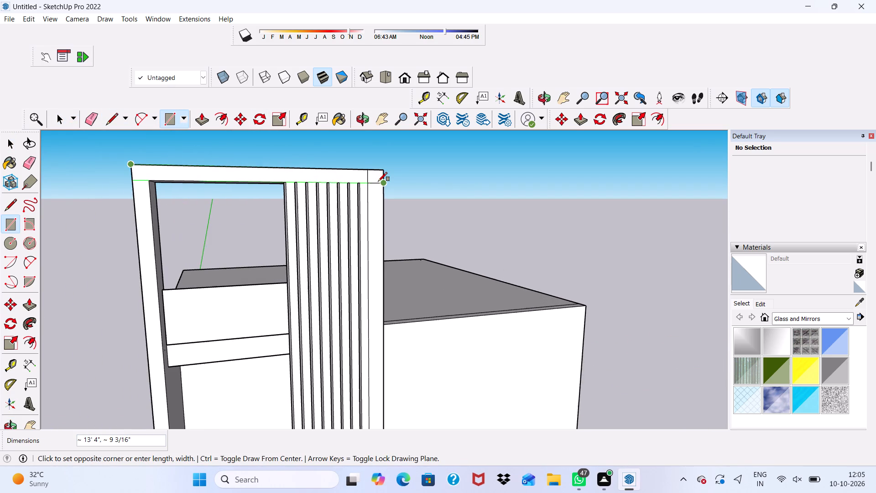
{"action": "left_click", "coordinate": [380, 183]}
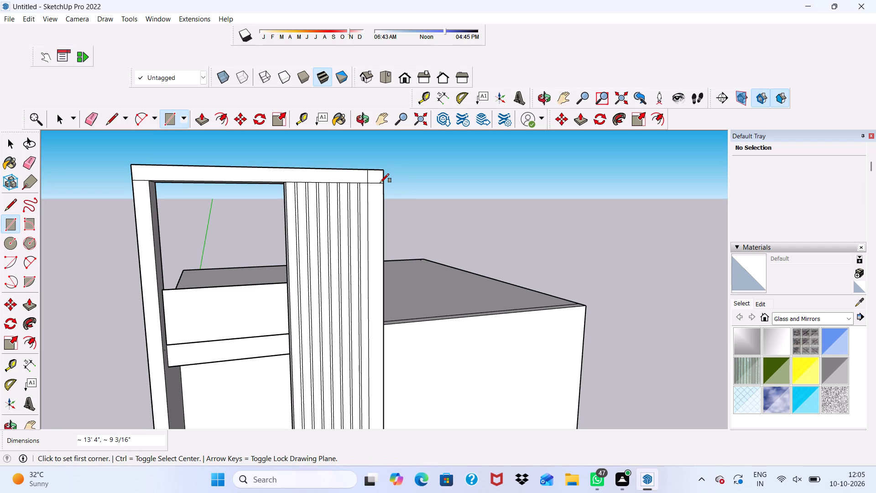
Erase the short vertical edge dividing the top bar's front face near the corner post.
{"action": "scroll", "coordinate": [293, 169], "scroll_direction": "down", "scroll_amount": 1}
{"action": "middle_click_drag", "start_coordinate": [292, 169], "coordinate": [132, 125]}
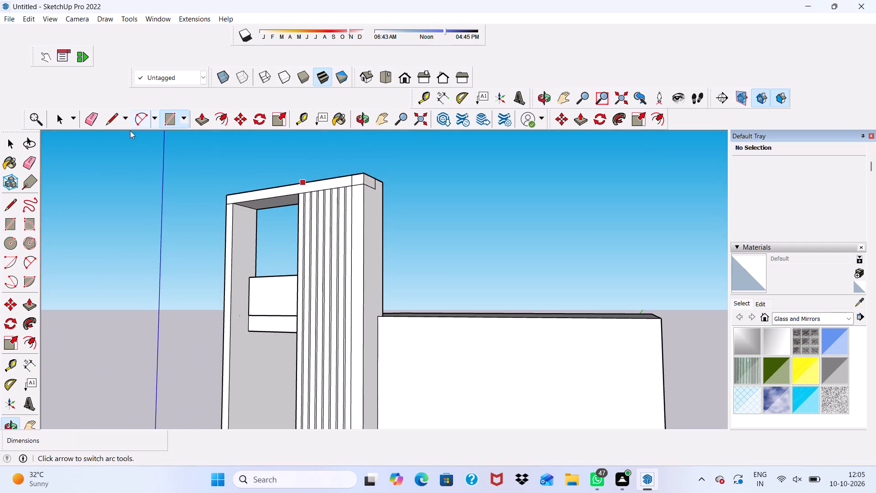
{"action": "key", "text": "space"}
{"action": "scroll", "coordinate": [235, 132], "scroll_direction": "up", "scroll_amount": 1}
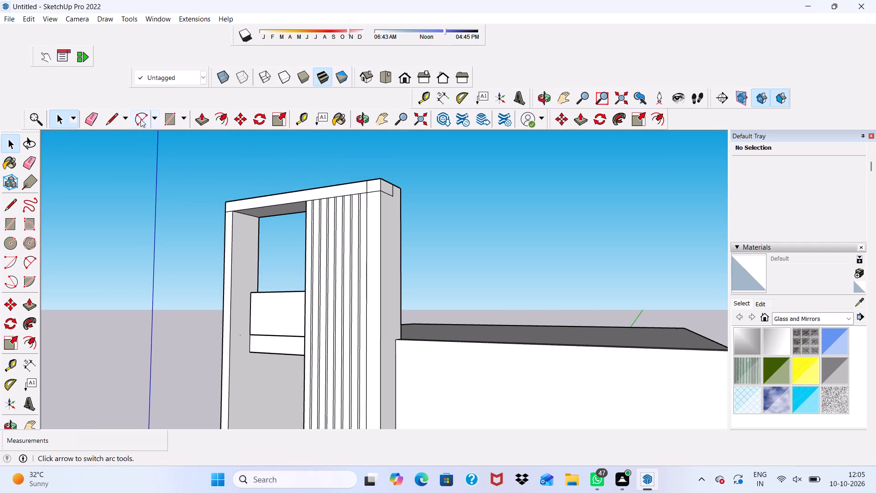
{"action": "left_click", "coordinate": [89, 118]}
{"action": "scroll", "coordinate": [365, 184], "scroll_direction": "up", "scroll_amount": 3}
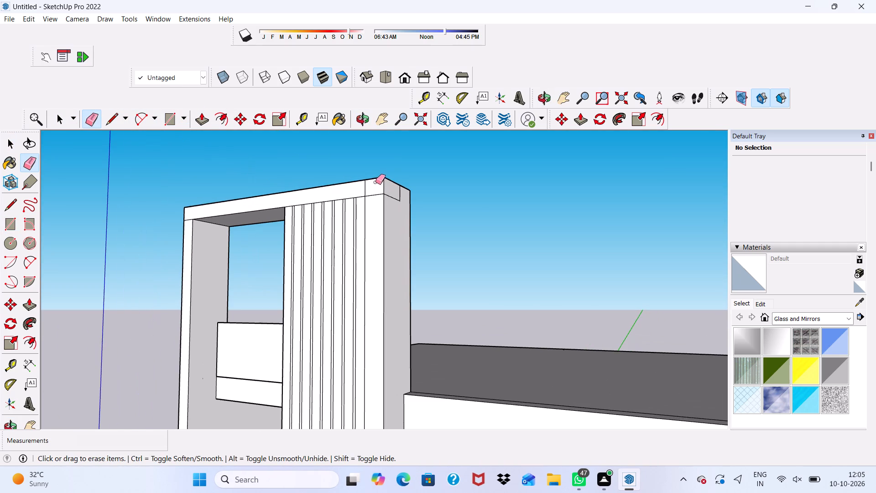
{"action": "left_click", "coordinate": [364, 187]}
{"action": "key", "text": "space"}
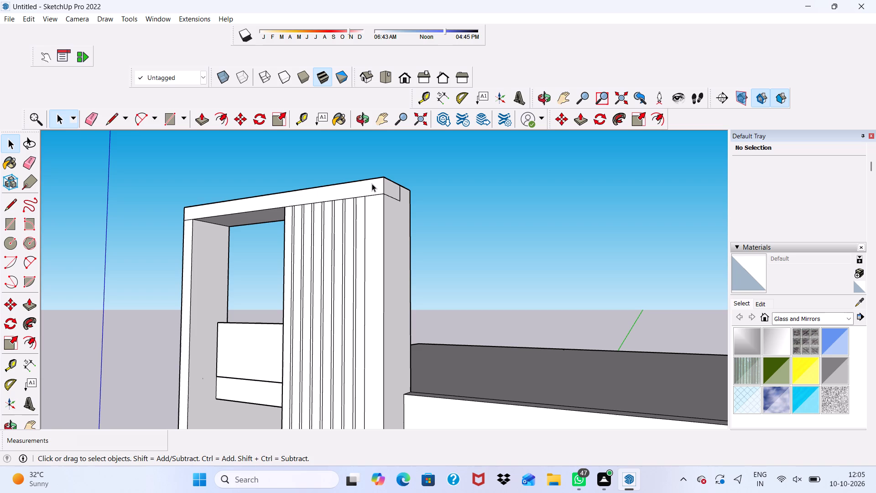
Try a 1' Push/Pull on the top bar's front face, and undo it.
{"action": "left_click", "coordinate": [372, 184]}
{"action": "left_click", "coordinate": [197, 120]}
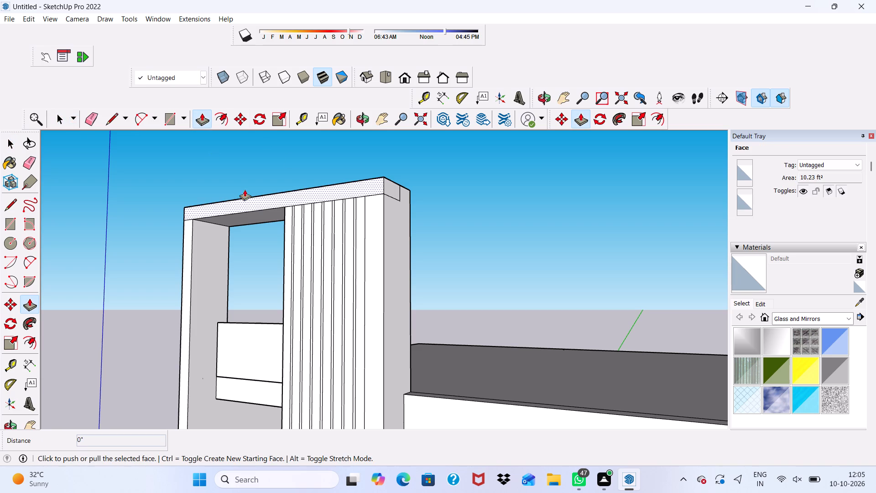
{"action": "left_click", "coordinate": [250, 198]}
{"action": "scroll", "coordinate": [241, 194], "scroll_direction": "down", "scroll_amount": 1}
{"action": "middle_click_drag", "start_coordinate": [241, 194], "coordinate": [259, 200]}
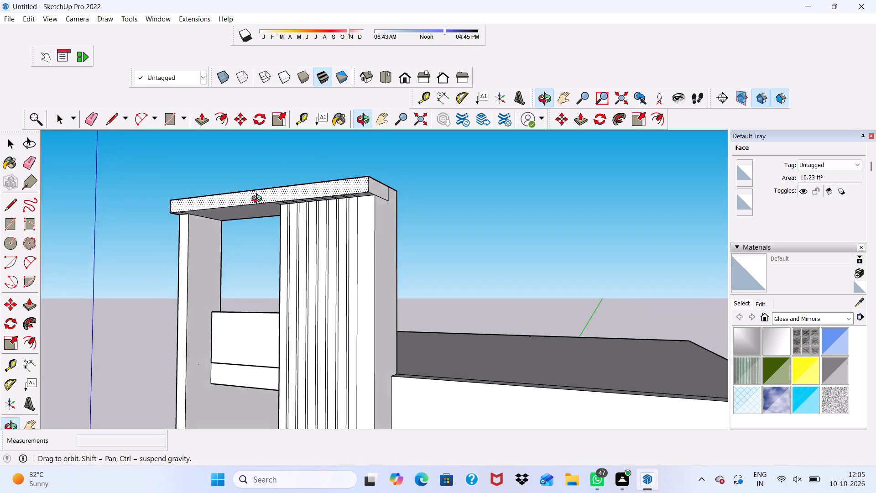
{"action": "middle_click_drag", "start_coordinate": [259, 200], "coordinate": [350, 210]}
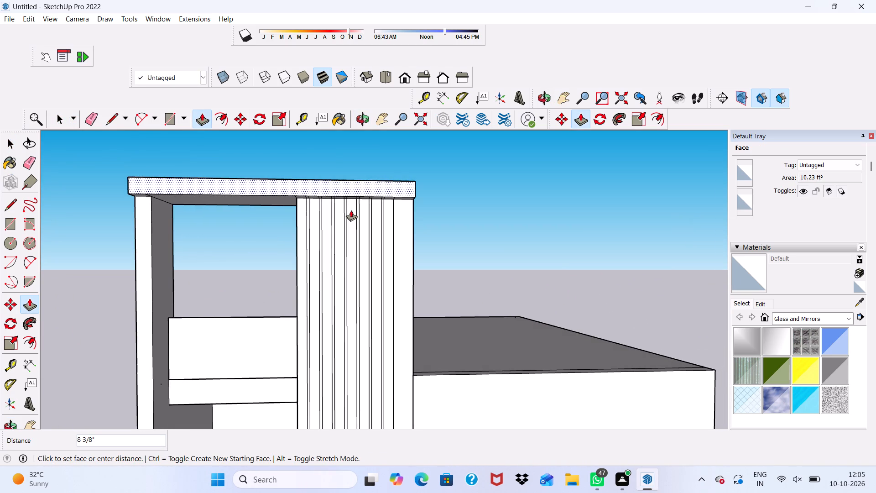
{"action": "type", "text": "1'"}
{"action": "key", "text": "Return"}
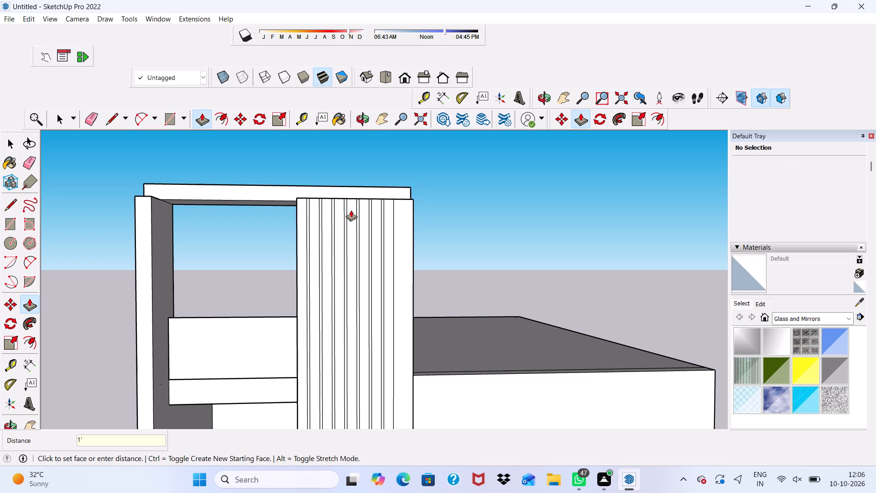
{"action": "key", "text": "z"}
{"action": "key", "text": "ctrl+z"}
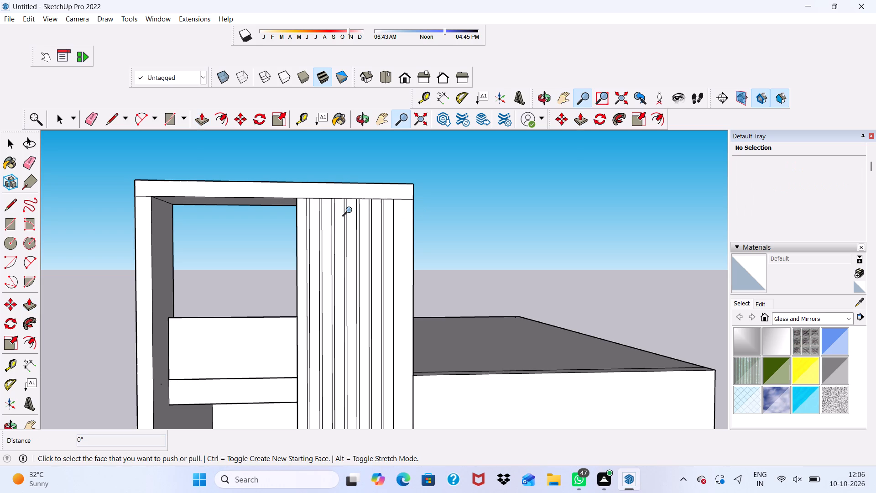
Push/Pull the top bar's full-width front face outward 1'.
{"action": "key", "text": "space"}
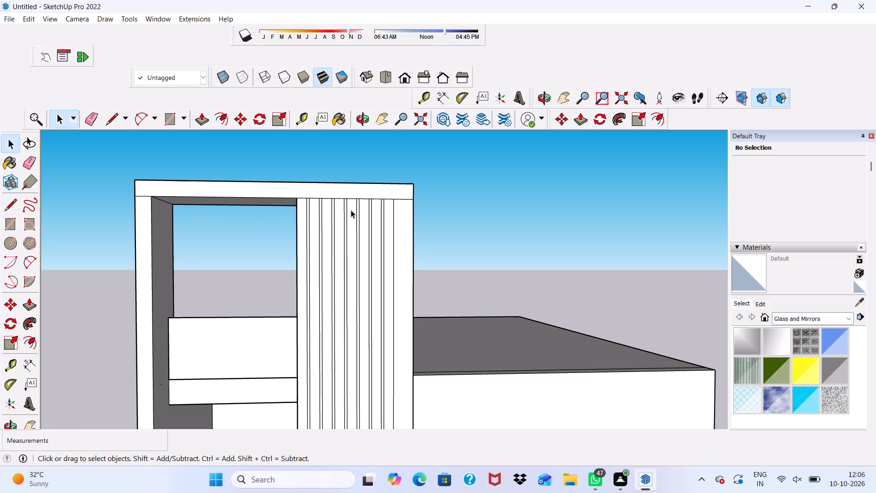
{"action": "scroll", "coordinate": [334, 196], "scroll_direction": "up", "scroll_amount": 5}
{"action": "left_click", "coordinate": [334, 192]}
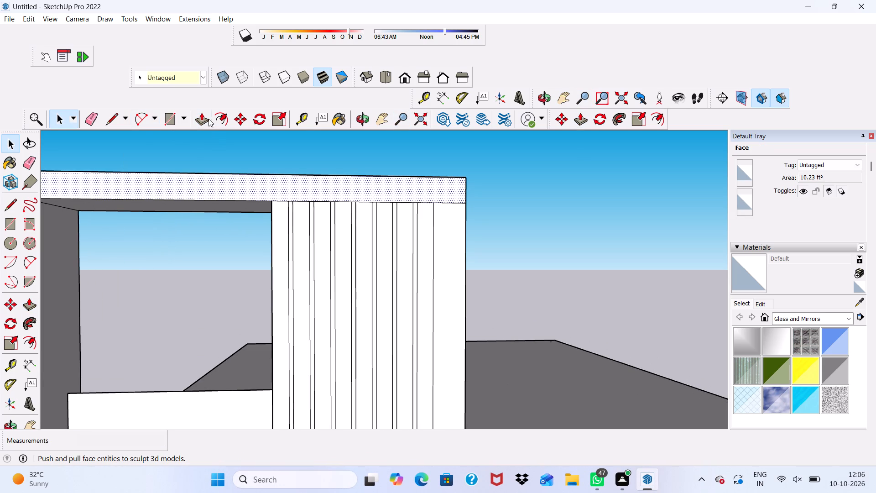
{"action": "left_click", "coordinate": [202, 120]}
{"action": "left_click", "coordinate": [211, 188]}
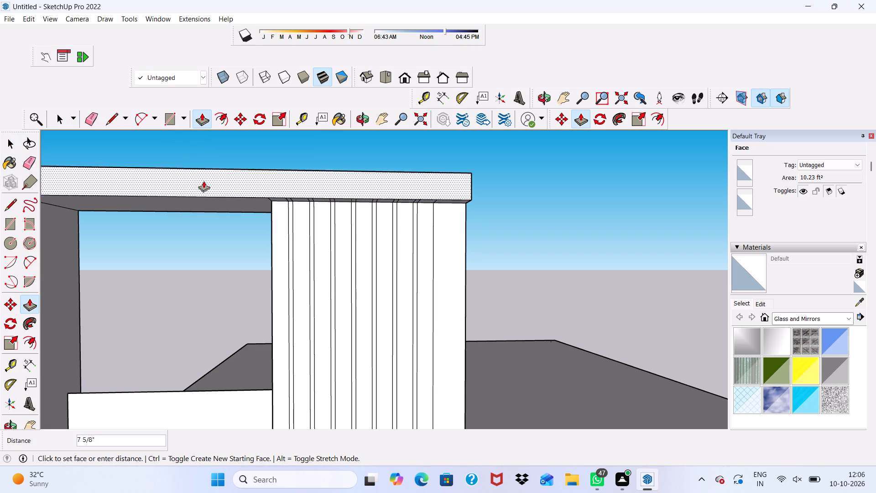
{"action": "type", "text": "1'"}
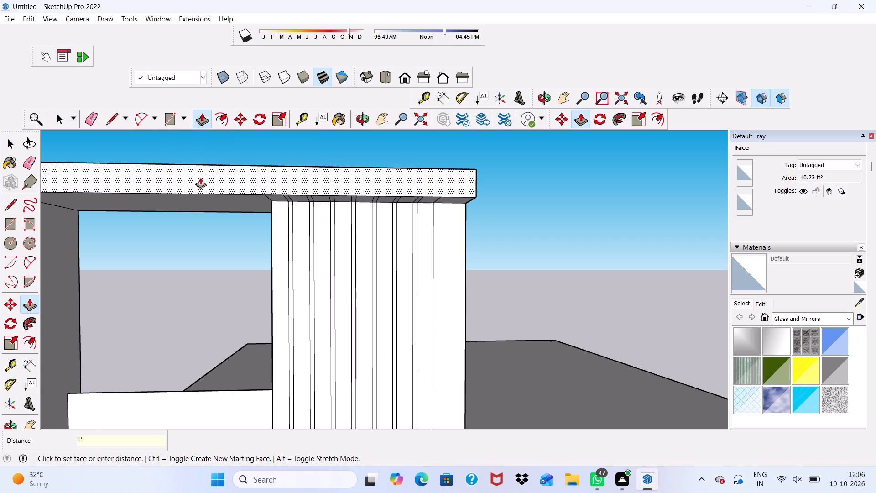
{"action": "key", "text": "Return"}
{"action": "scroll", "coordinate": [0, 492], "scroll_direction": "up", "scroll_amount": 1}
{"action": "scroll", "coordinate": [0, 492], "scroll_direction": "down", "scroll_amount": 5}
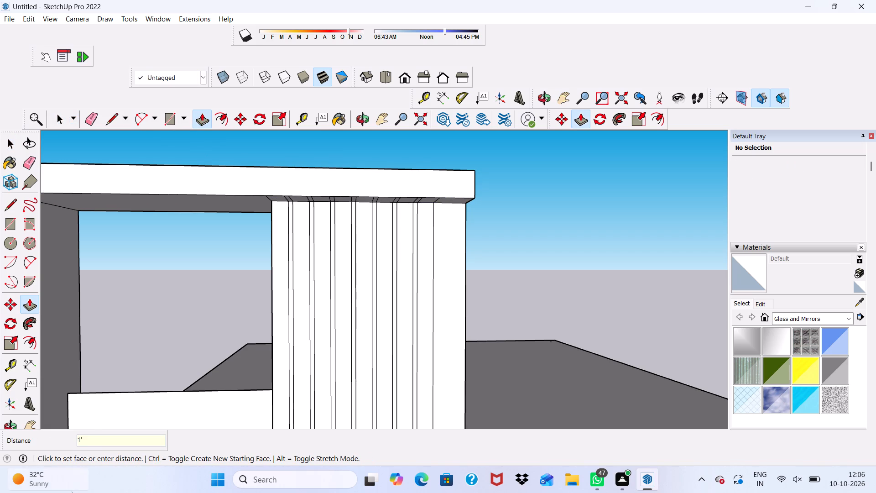
Push/Pull the front face of the corner post beside the slats outward 1', flush with the top bar.
{"action": "left_click", "coordinate": [452, 244]}
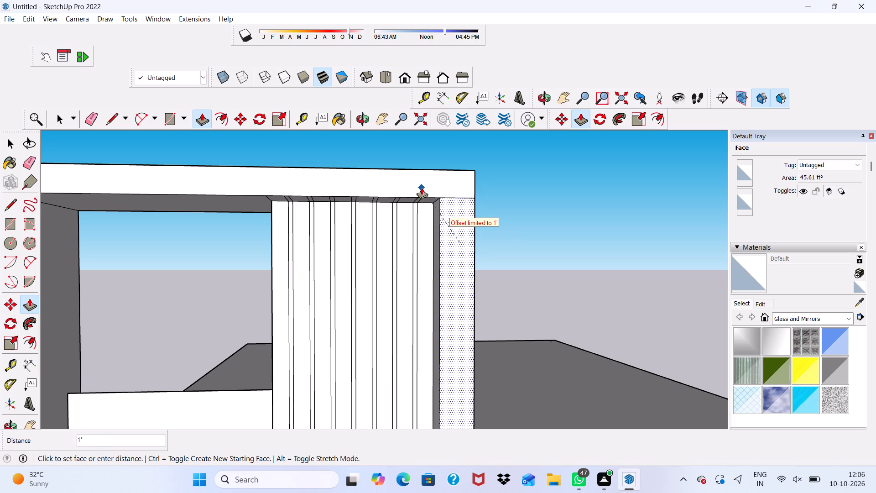
{"action": "left_click", "coordinate": [422, 188]}
Push/Pull the front face of the opposite side post, beside the open shelves, outward 1' to the top bar's front.
{"action": "scroll", "coordinate": [422, 188], "scroll_direction": "down", "scroll_amount": 15}
{"action": "scroll", "coordinate": [331, 223], "scroll_direction": "up", "scroll_amount": 6}
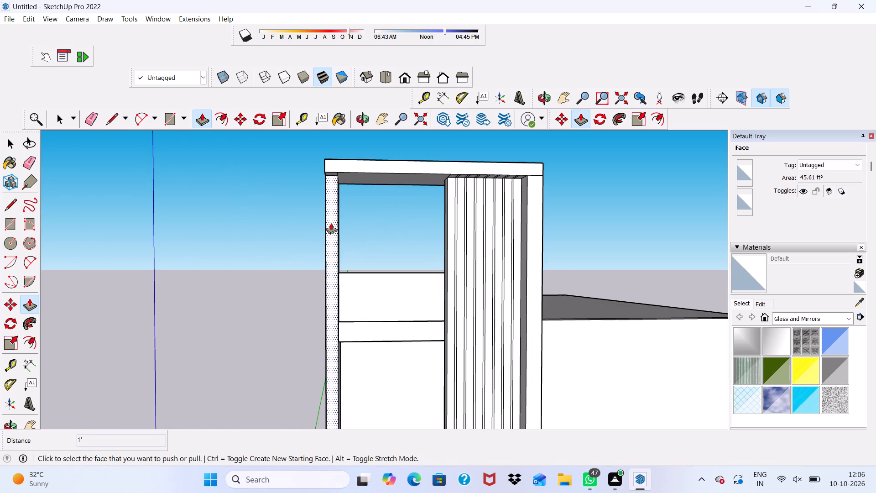
{"action": "left_click", "coordinate": [331, 223]}
{"action": "left_click", "coordinate": [347, 163]}
Examine the unit's projecting front frame from above and from the front, down to the lower front block.
{"action": "scroll", "coordinate": [342, 188], "scroll_direction": "down", "scroll_amount": 5}
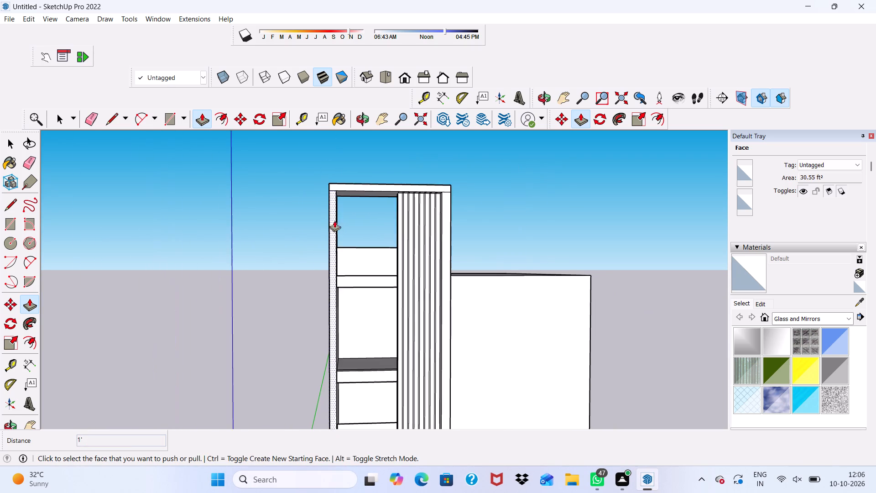
{"action": "scroll", "coordinate": [334, 220], "scroll_direction": "down", "scroll_amount": 3}
{"action": "middle_click_drag", "start_coordinate": [333, 231], "coordinate": [73, 406]}
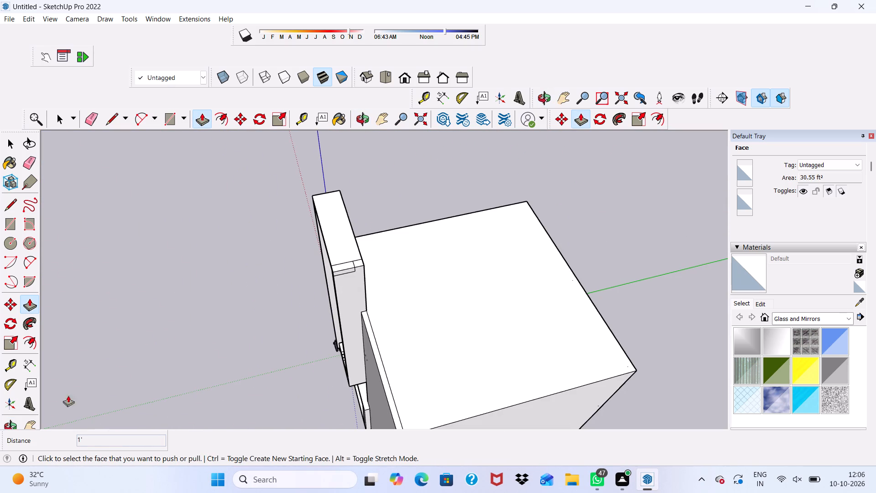
{"action": "middle_click_drag", "start_coordinate": [171, 349], "coordinate": [471, 210]}
{"action": "scroll", "coordinate": [482, 144], "scroll_direction": "up", "scroll_amount": 5}
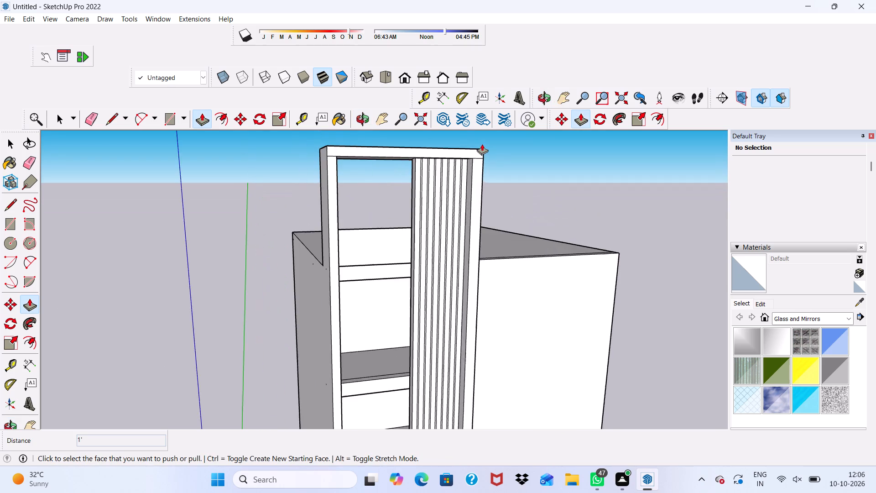
{"action": "scroll", "coordinate": [463, 176], "scroll_direction": "up", "scroll_amount": 5}
{"action": "scroll", "coordinate": [484, 133], "scroll_direction": "down", "scroll_amount": 6}
{"action": "scroll", "coordinate": [364, 258], "scroll_direction": "down", "scroll_amount": 1}
{"action": "scroll", "coordinate": [386, 273], "scroll_direction": "up", "scroll_amount": 1}
{"action": "scroll", "coordinate": [388, 244], "scroll_direction": "down", "scroll_amount": 5}
{"action": "scroll", "coordinate": [397, 362], "scroll_direction": "up", "scroll_amount": 5}
{"action": "scroll", "coordinate": [404, 383], "scroll_direction": "down", "scroll_amount": 1}
{"action": "middle_click_drag", "start_coordinate": [404, 383], "coordinate": [358, 352]}
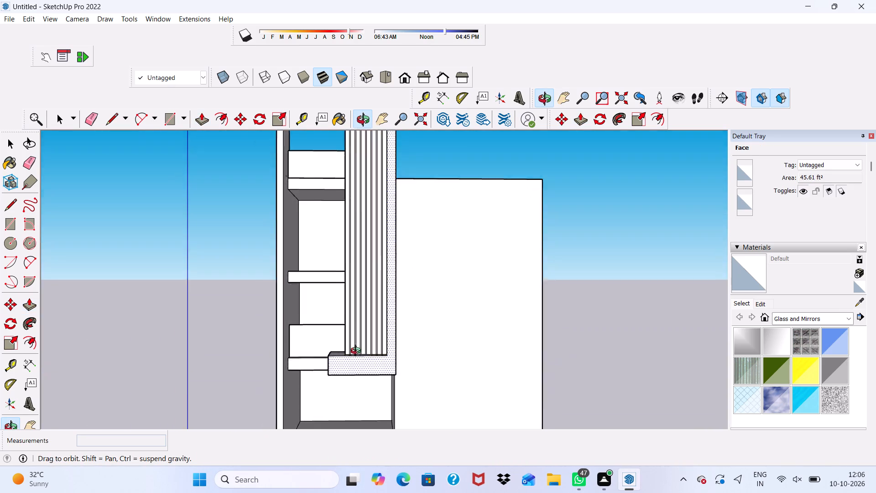
Delete the narrow strip face in the gap between the first two slats beside the open shelves.
{"action": "middle_click_drag", "start_coordinate": [358, 352], "coordinate": [363, 389]}
{"action": "scroll", "coordinate": [364, 395], "scroll_direction": "up", "scroll_amount": 10}
{"action": "scroll", "coordinate": [349, 349], "scroll_direction": "up", "scroll_amount": 6}
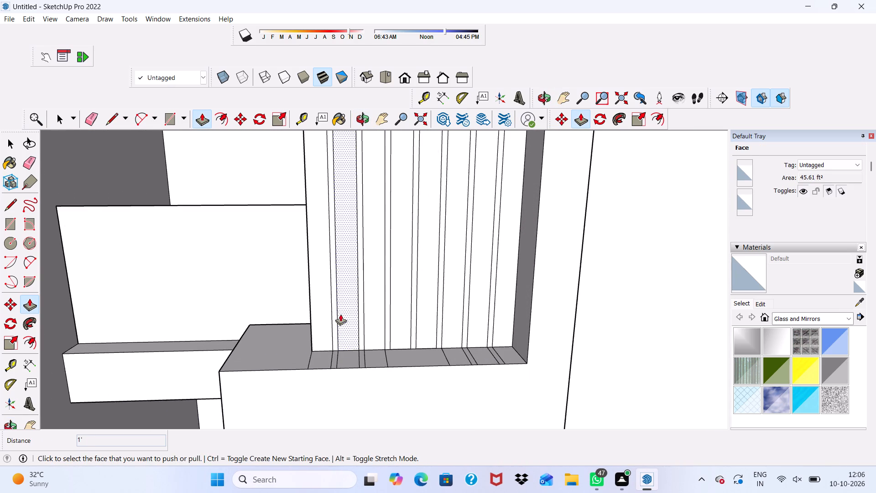
{"action": "middle_click_drag", "start_coordinate": [339, 309], "coordinate": [490, 338]}
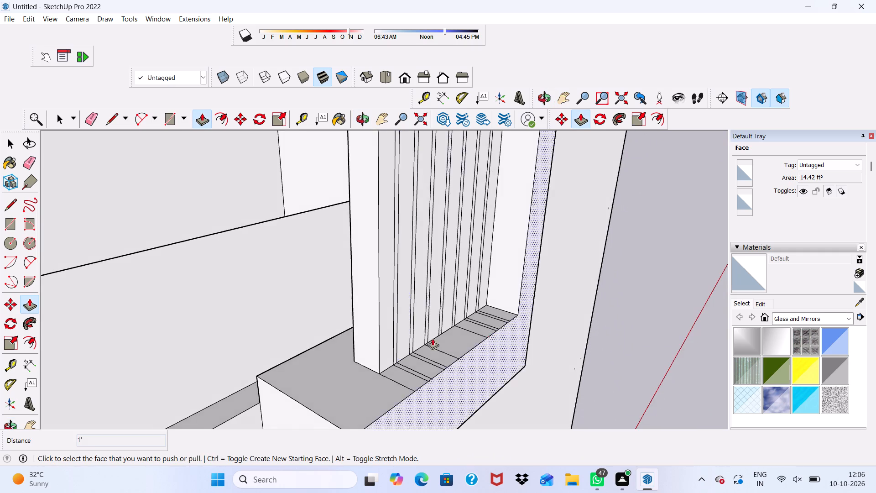
{"action": "scroll", "coordinate": [403, 334], "scroll_direction": "up", "scroll_amount": 6}
{"action": "key", "text": "space"}
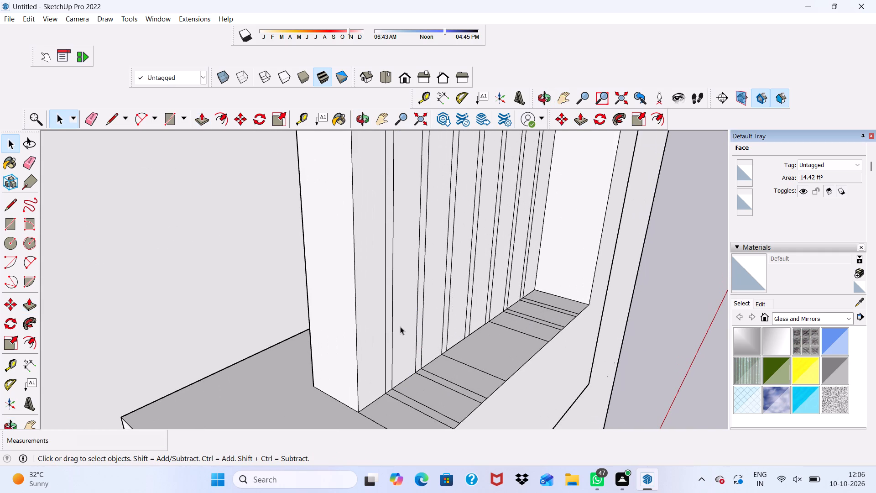
{"action": "scroll", "coordinate": [373, 315], "scroll_direction": "down", "scroll_amount": 4}
{"action": "middle_click_drag", "start_coordinate": [374, 320], "coordinate": [271, 333]}
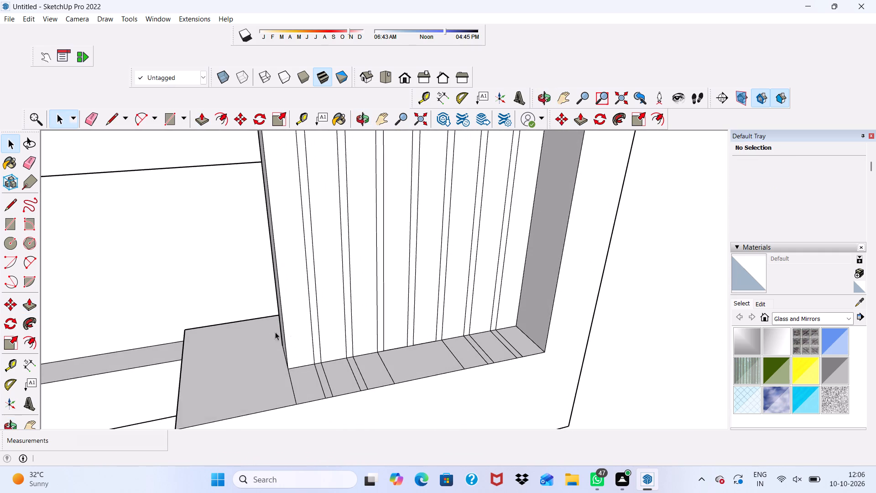
{"action": "scroll", "coordinate": [313, 302], "scroll_direction": "up", "scroll_amount": 5}
{"action": "left_click", "coordinate": [313, 302]}
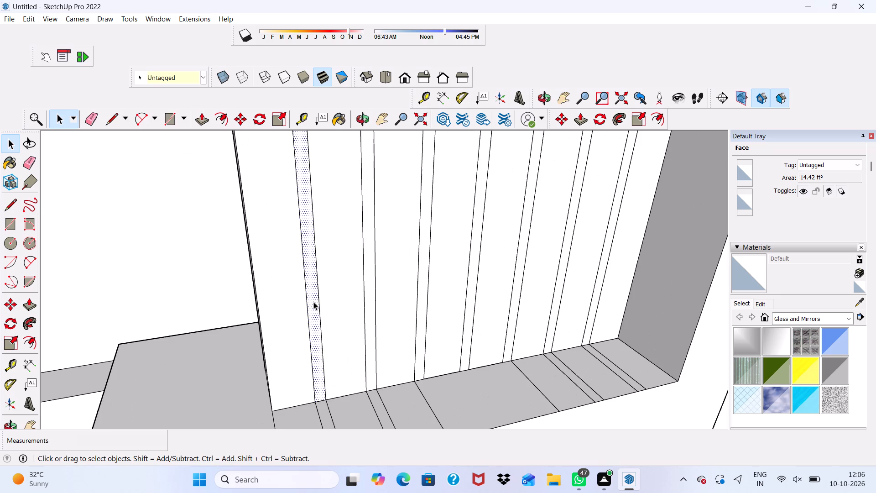
{"action": "key", "text": "Delete"}
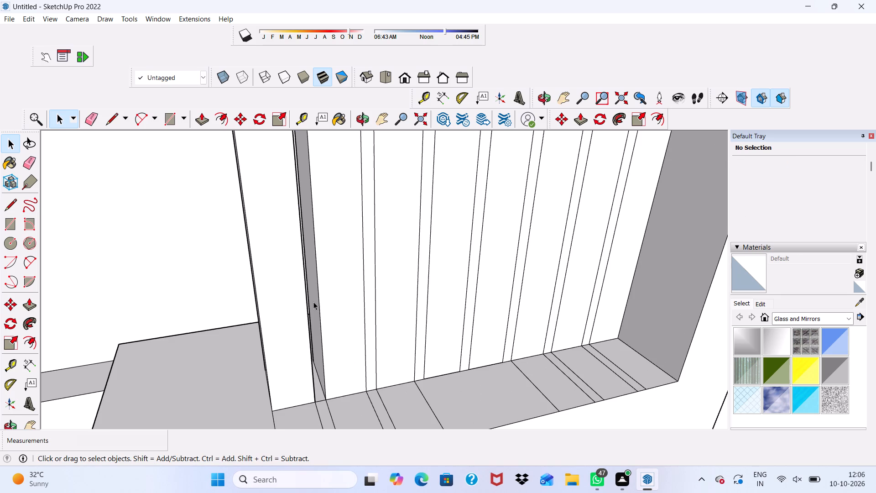
Delete the narrow strip faces filling the next four gaps between the vertical slats.
{"action": "scroll", "coordinate": [339, 301], "scroll_direction": "down", "scroll_amount": 1}
{"action": "middle_click_drag", "start_coordinate": [337, 301], "coordinate": [301, 281]}
{"action": "scroll", "coordinate": [344, 310], "scroll_direction": "up", "scroll_amount": 5}
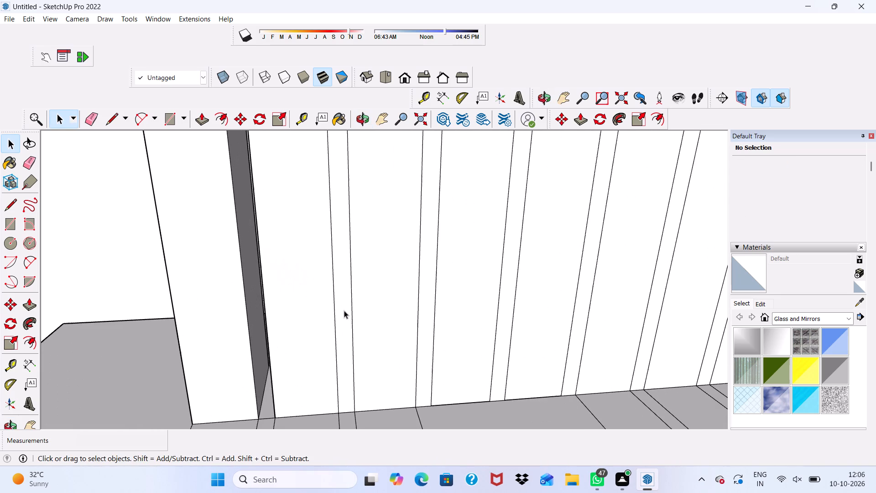
{"action": "left_click", "coordinate": [344, 310]}
{"action": "key", "text": "Delete"}
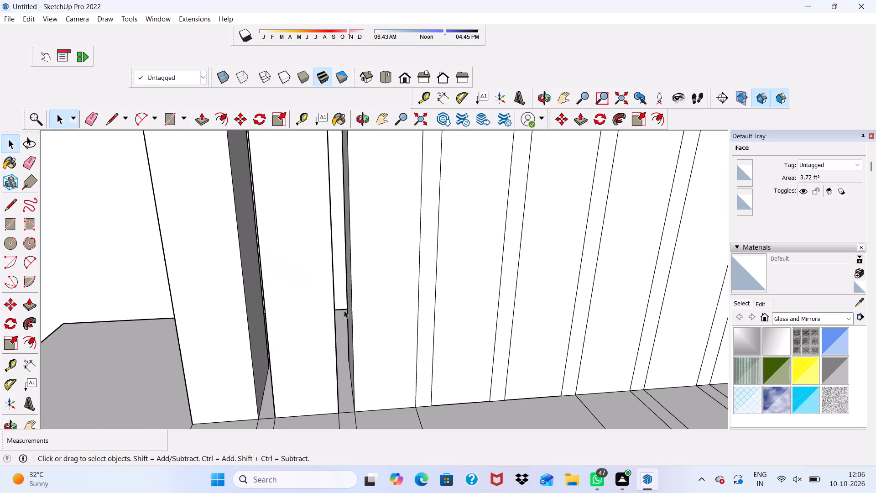
{"action": "scroll", "coordinate": [344, 310], "scroll_direction": "up", "scroll_amount": 2}
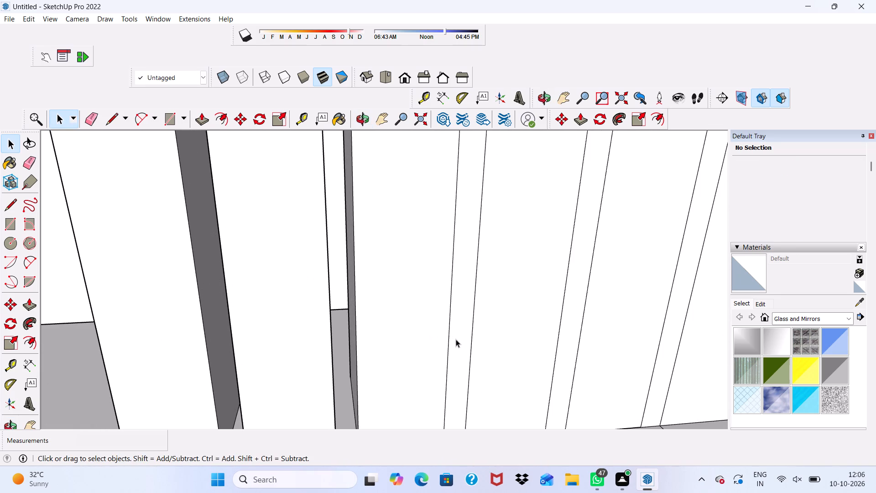
{"action": "left_click", "coordinate": [456, 339]}
{"action": "key", "text": "Delete"}
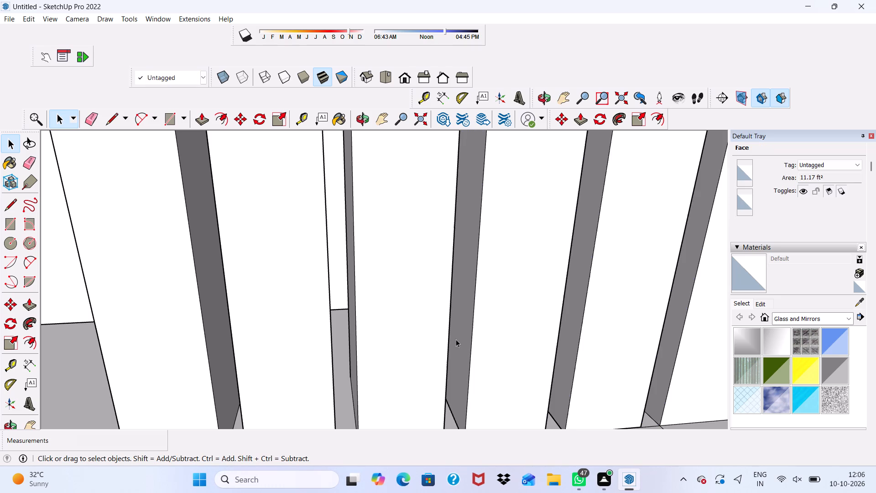
Delete the narrow strip faces in the last two slat gaps, nearest the corner post.
{"action": "scroll", "coordinate": [456, 353], "scroll_direction": "down", "scroll_amount": 18}
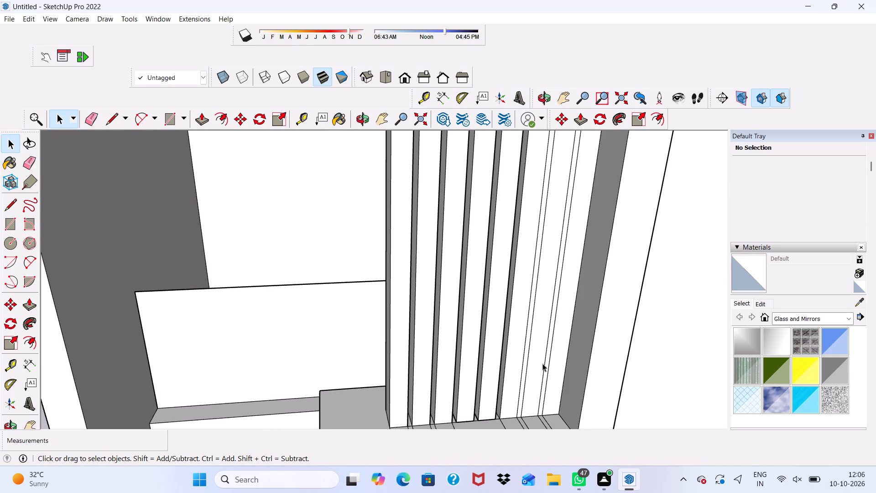
{"action": "scroll", "coordinate": [516, 357], "scroll_direction": "up", "scroll_amount": 6}
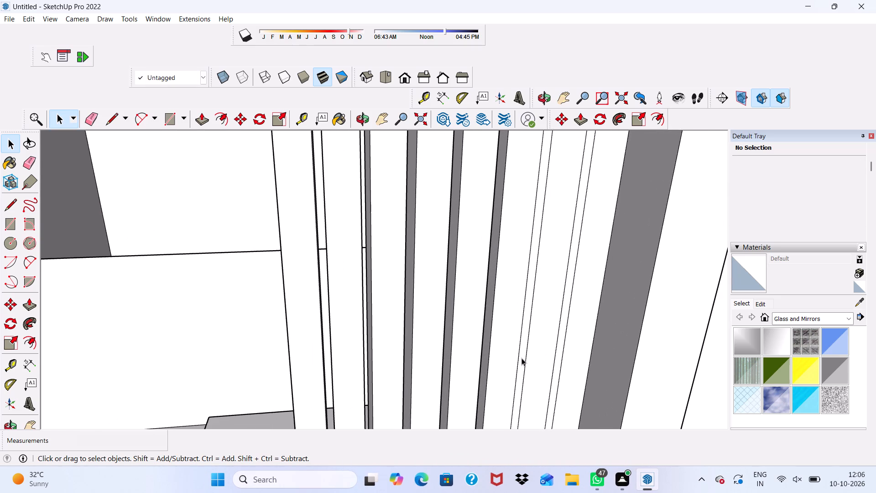
{"action": "left_click", "coordinate": [521, 358]}
{"action": "key", "text": "Delete"}
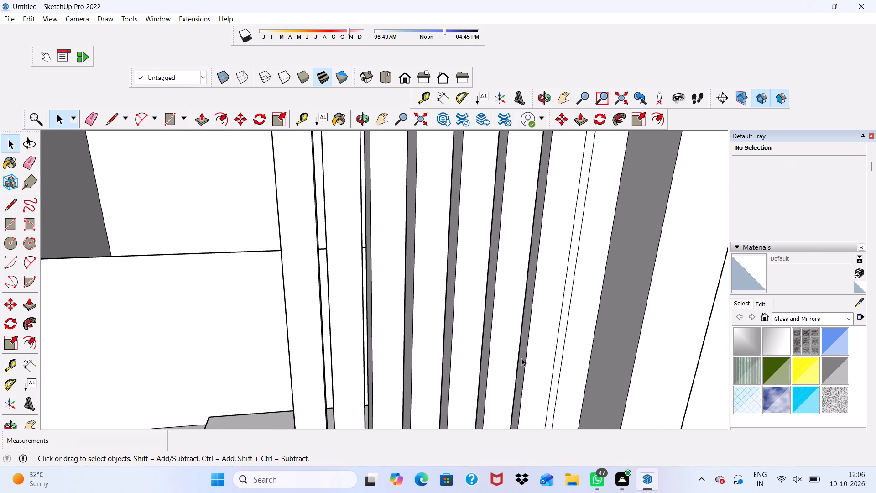
{"action": "scroll", "coordinate": [566, 321], "scroll_direction": "up", "scroll_amount": 2}
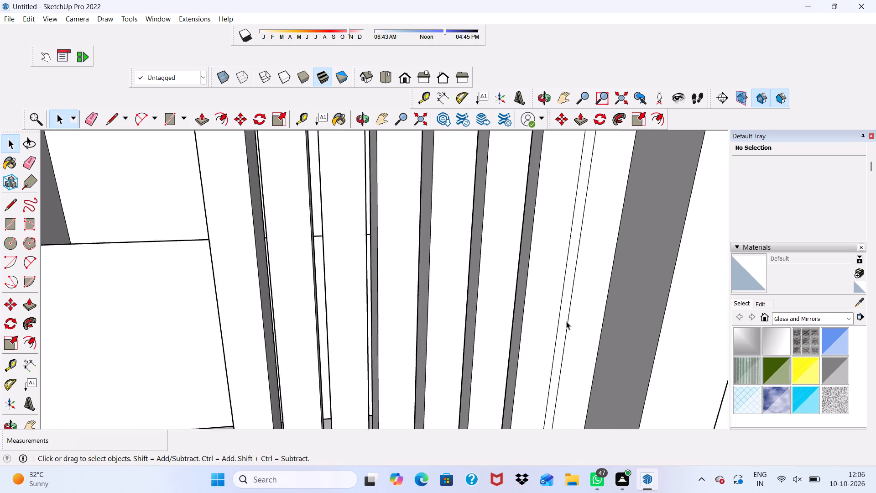
{"action": "scroll", "coordinate": [566, 321], "scroll_direction": "up", "scroll_amount": 4}
{"action": "left_click", "coordinate": [560, 325]}
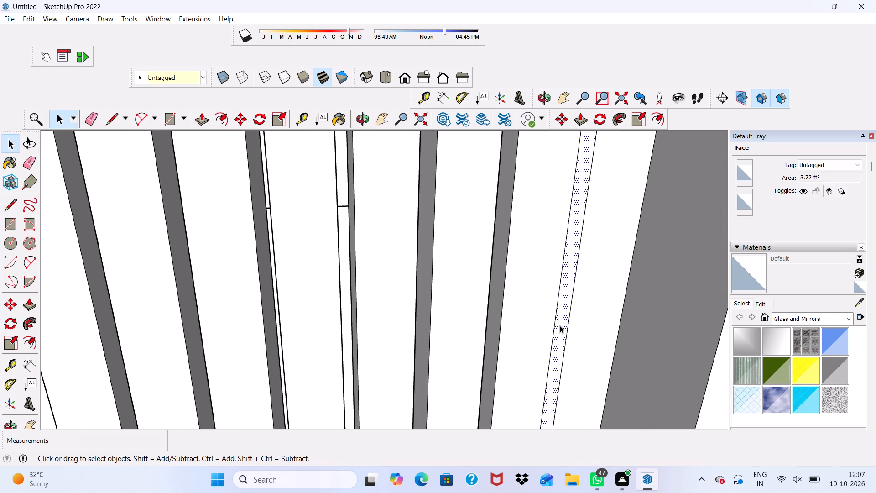
{"action": "key", "text": "Delete"}
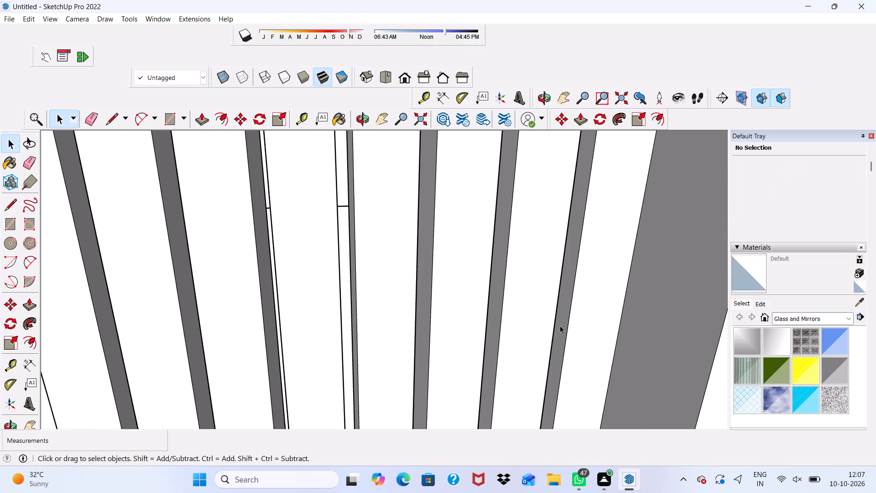
Erase the leftover division lines on the top face of the lower front block, in front of the slats.
{"action": "scroll", "coordinate": [560, 325], "scroll_direction": "down", "scroll_amount": 2}
{"action": "scroll", "coordinate": [548, 390], "scroll_direction": "down", "scroll_amount": 4}
{"action": "scroll", "coordinate": [518, 414], "scroll_direction": "down", "scroll_amount": 17}
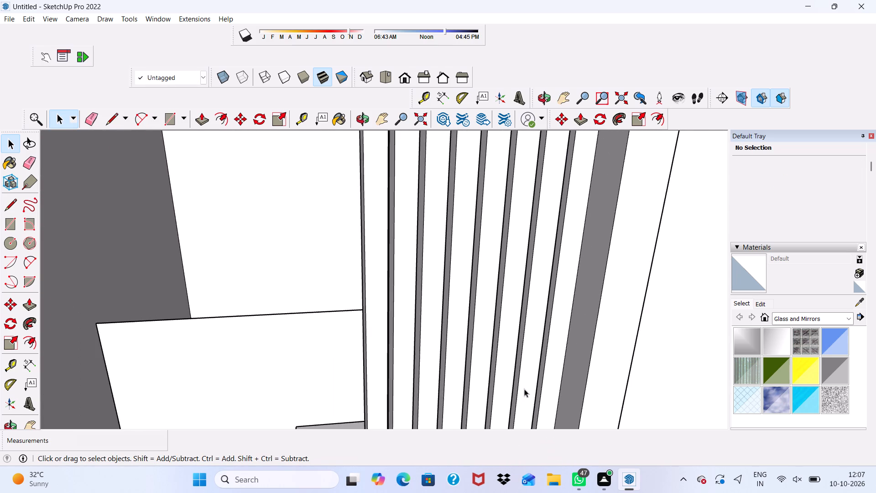
{"action": "scroll", "coordinate": [524, 389], "scroll_direction": "down", "scroll_amount": 17}
{"action": "scroll", "coordinate": [513, 357], "scroll_direction": "up", "scroll_amount": 1}
{"action": "middle_click_drag", "start_coordinate": [513, 357], "coordinate": [483, 407]}
{"action": "scroll", "coordinate": [475, 398], "scroll_direction": "up", "scroll_amount": 5}
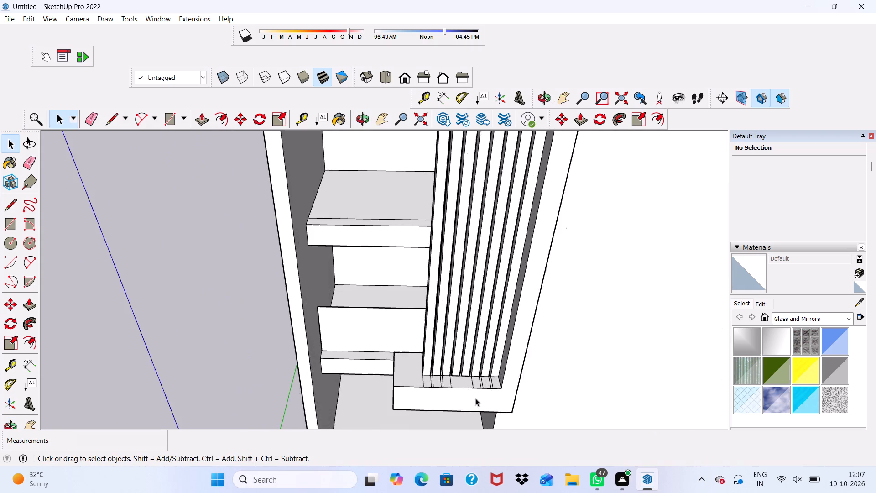
{"action": "scroll", "coordinate": [461, 382], "scroll_direction": "up", "scroll_amount": 5}
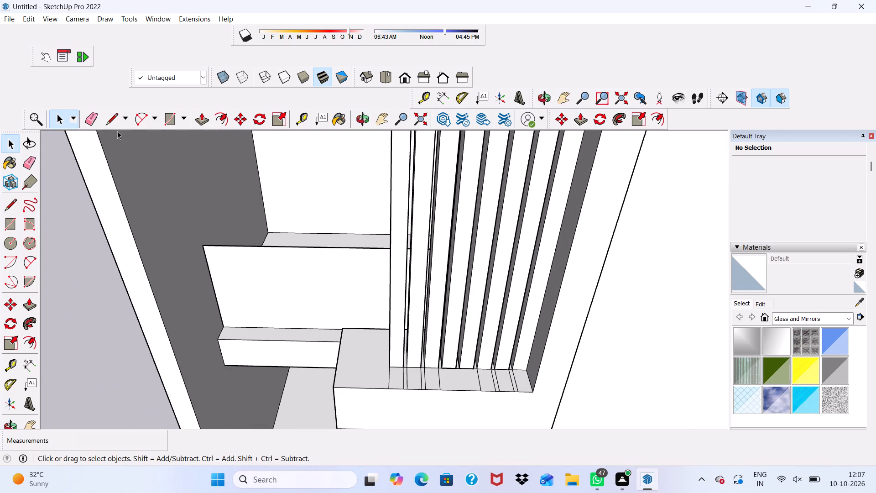
{"action": "left_click", "coordinate": [88, 114]}
{"action": "scroll", "coordinate": [412, 364], "scroll_direction": "up", "scroll_amount": 5}
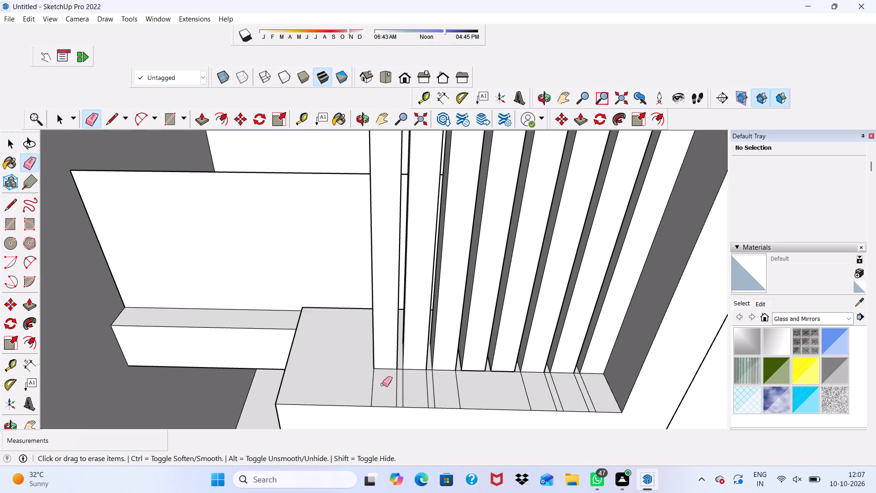
{"action": "left_click_drag", "start_coordinate": [373, 388], "coordinate": [549, 383]}
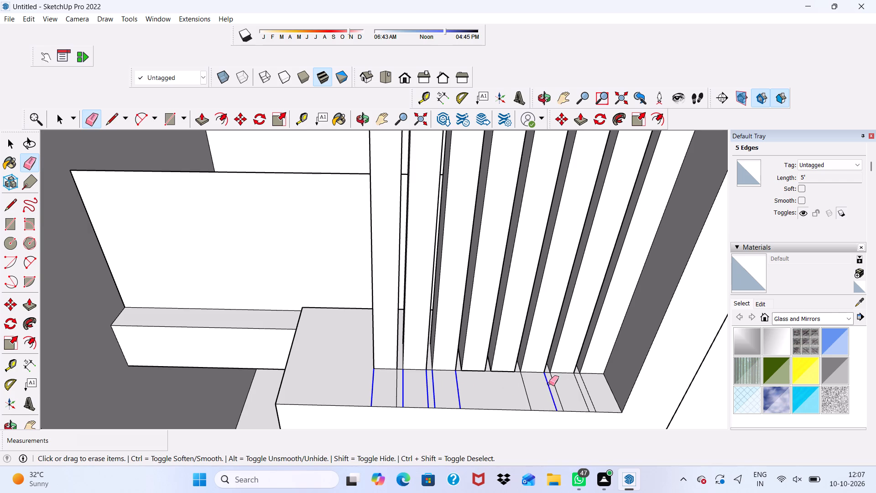
{"action": "left_click_drag", "start_coordinate": [549, 383], "coordinate": [588, 387]}
{"action": "left_click_drag", "start_coordinate": [522, 414], "coordinate": [495, 418]}
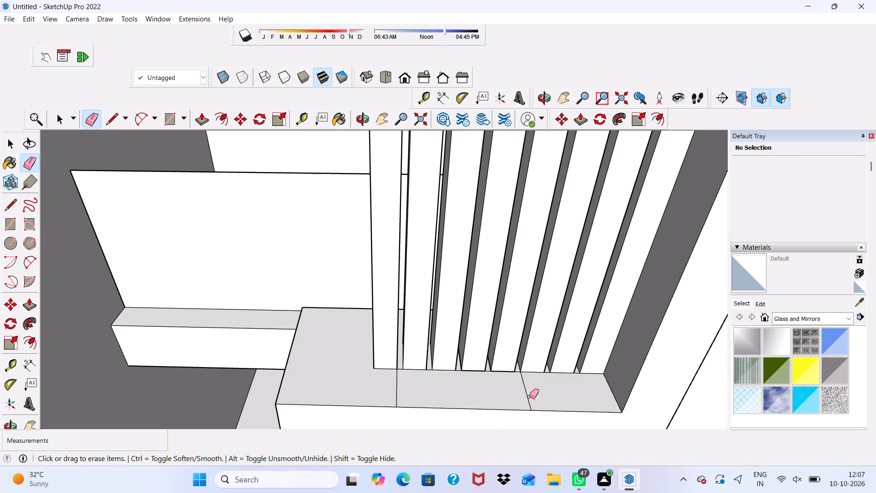
{"action": "left_click_drag", "start_coordinate": [531, 395], "coordinate": [511, 400]}
{"action": "left_click_drag", "start_coordinate": [390, 395], "coordinate": [403, 389]}
{"action": "scroll", "coordinate": [400, 393], "scroll_direction": "down", "scroll_amount": 7}
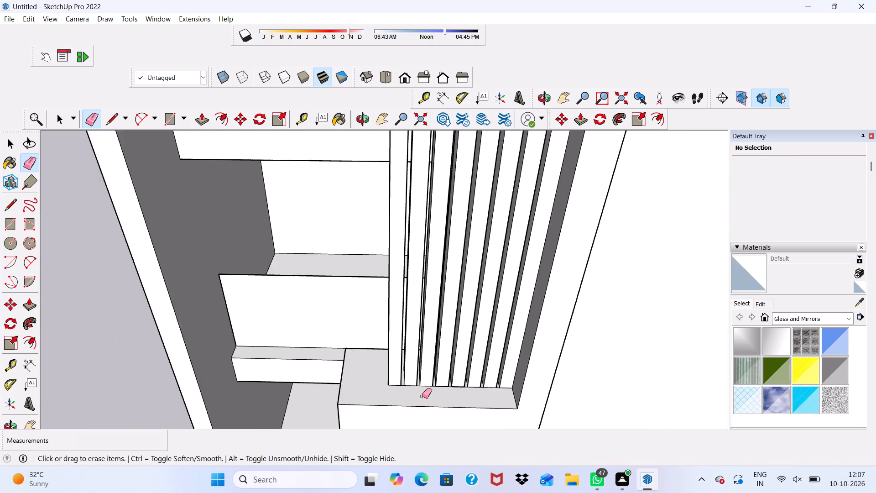
Erase the leftover division lines across the top bar's underside, in front of the slats' upper ends.
{"action": "scroll", "coordinate": [422, 396], "scroll_direction": "down", "scroll_amount": 11}
{"action": "middle_click_drag", "start_coordinate": [430, 448], "coordinate": [419, 343]}
{"action": "scroll", "coordinate": [428, 306], "scroll_direction": "up", "scroll_amount": 1}
{"action": "scroll", "coordinate": [431, 317], "scroll_direction": "down", "scroll_amount": 8}
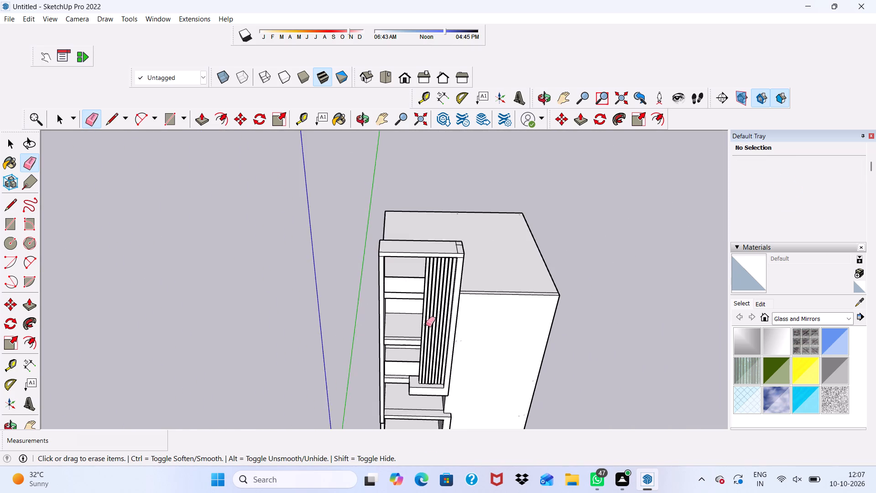
{"action": "scroll", "coordinate": [426, 325], "scroll_direction": "down", "scroll_amount": 3}
{"action": "middle_click_drag", "start_coordinate": [424, 320], "coordinate": [419, 177]}
{"action": "scroll", "coordinate": [427, 155], "scroll_direction": "up", "scroll_amount": 20}
{"action": "scroll", "coordinate": [427, 155], "scroll_direction": "up", "scroll_amount": 1}
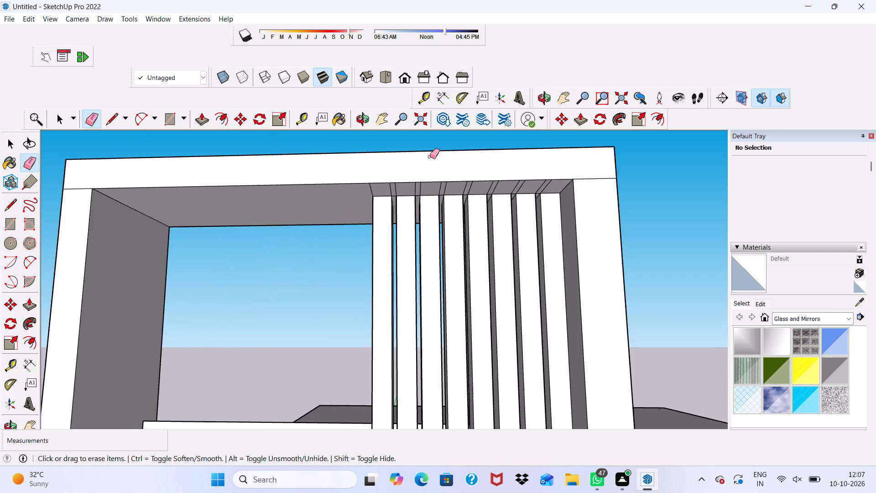
{"action": "scroll", "coordinate": [430, 157], "scroll_direction": "up", "scroll_amount": 6}
{"action": "left_click_drag", "start_coordinate": [340, 205], "coordinate": [405, 202]}
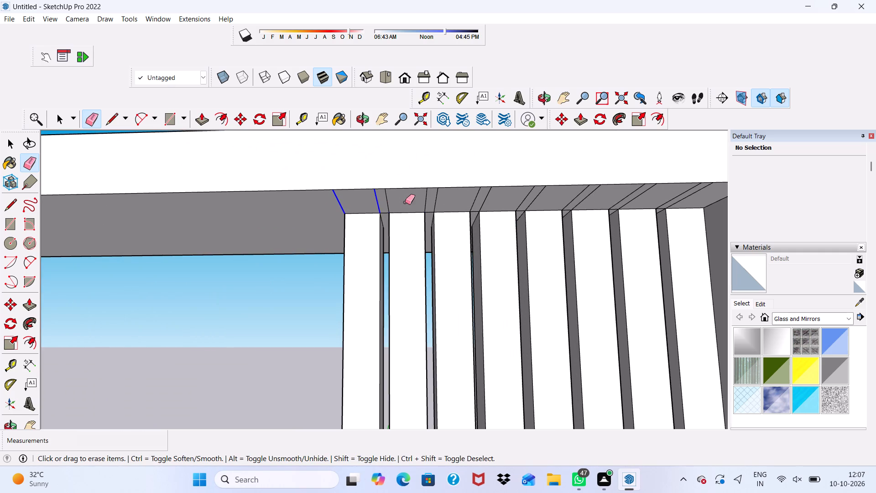
{"action": "left_click_drag", "start_coordinate": [405, 202], "coordinate": [653, 201]}
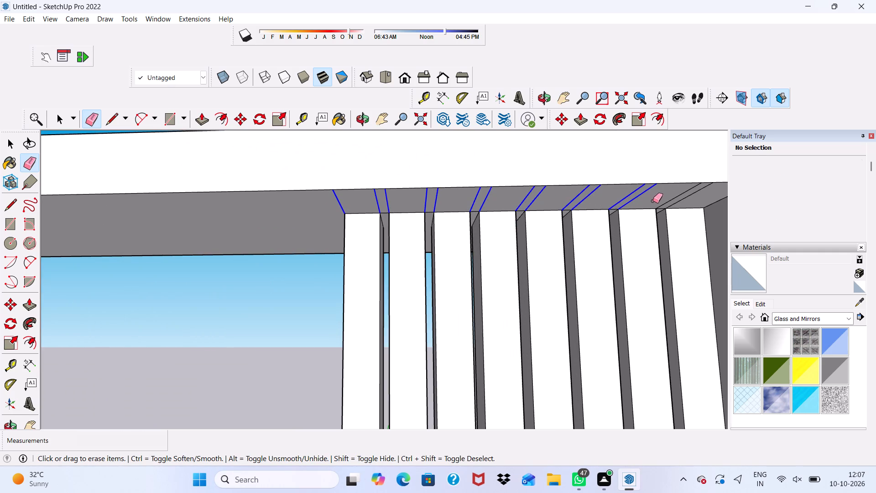
{"action": "left_click_drag", "start_coordinate": [653, 201], "coordinate": [661, 201]}
{"action": "left_click_drag", "start_coordinate": [691, 201], "coordinate": [680, 199]}
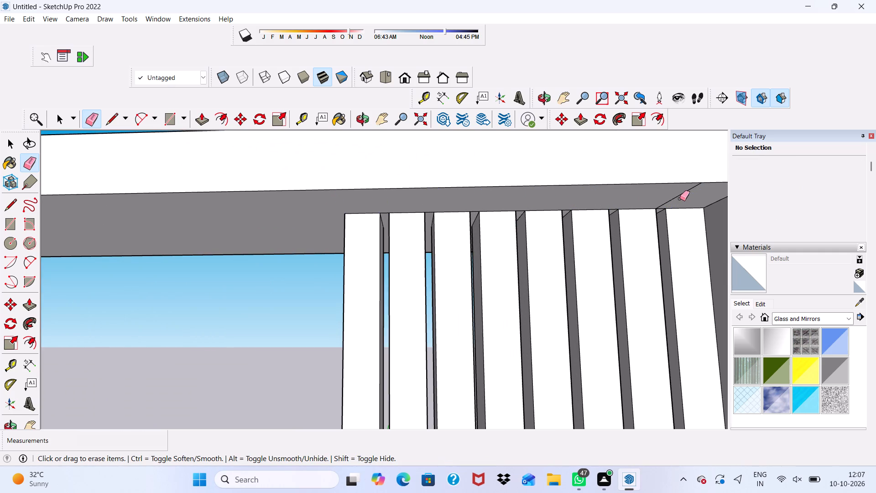
Erase the one remaining line on the top bar's underside, nearest the corner post.
{"action": "scroll", "coordinate": [0, 346], "scroll_direction": "down", "scroll_amount": 4}
{"action": "scroll", "coordinate": [0, 362], "scroll_direction": "up", "scroll_amount": 3}
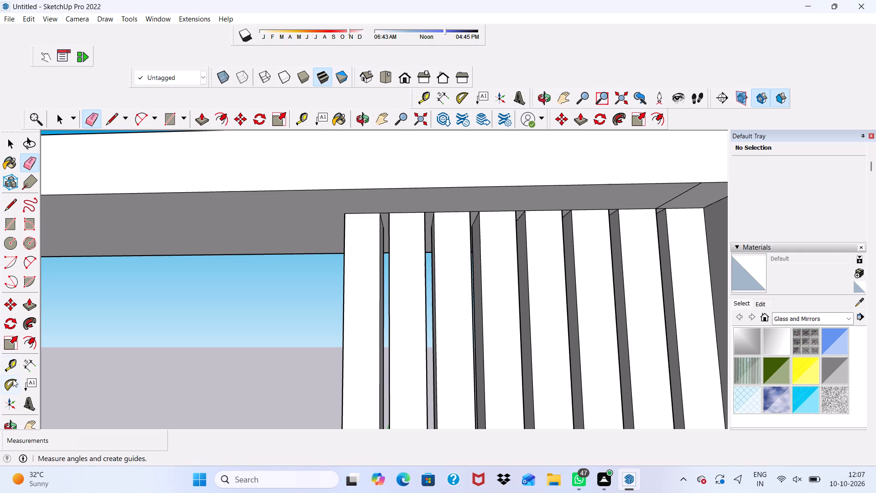
{"action": "scroll", "coordinate": [24, 387], "scroll_direction": "up", "scroll_amount": 1}
{"action": "scroll", "coordinate": [0, 399], "scroll_direction": "down", "scroll_amount": 4}
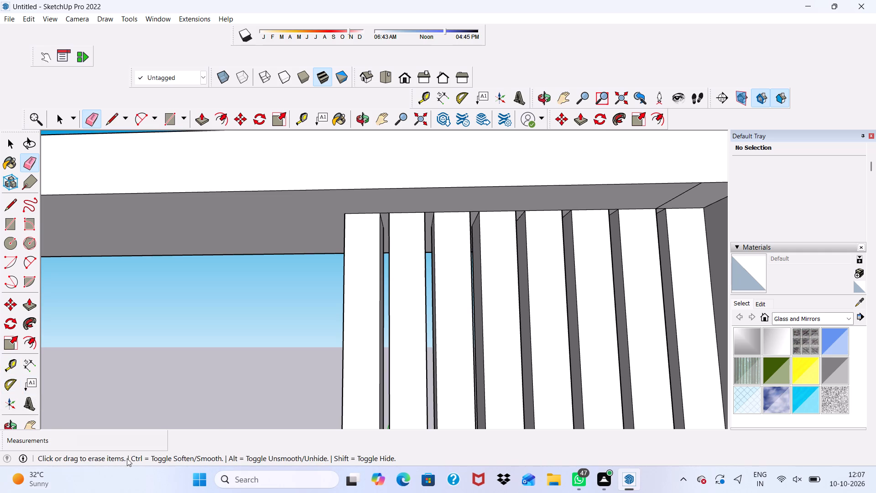
{"action": "scroll", "coordinate": [669, 194], "scroll_direction": "up", "scroll_amount": 2}
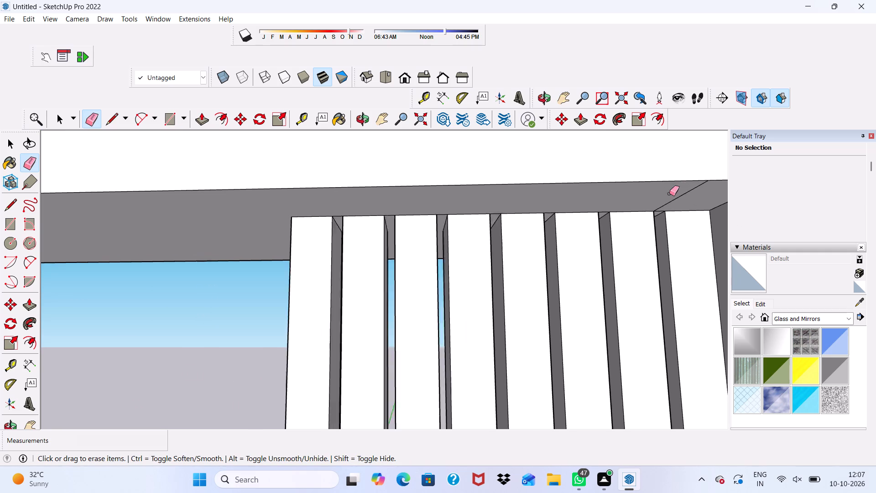
{"action": "scroll", "coordinate": [669, 194], "scroll_direction": "up", "scroll_amount": 1}
{"action": "left_click_drag", "start_coordinate": [688, 191], "coordinate": [697, 192]}
{"action": "scroll", "coordinate": [675, 210], "scroll_direction": "down", "scroll_amount": 14}
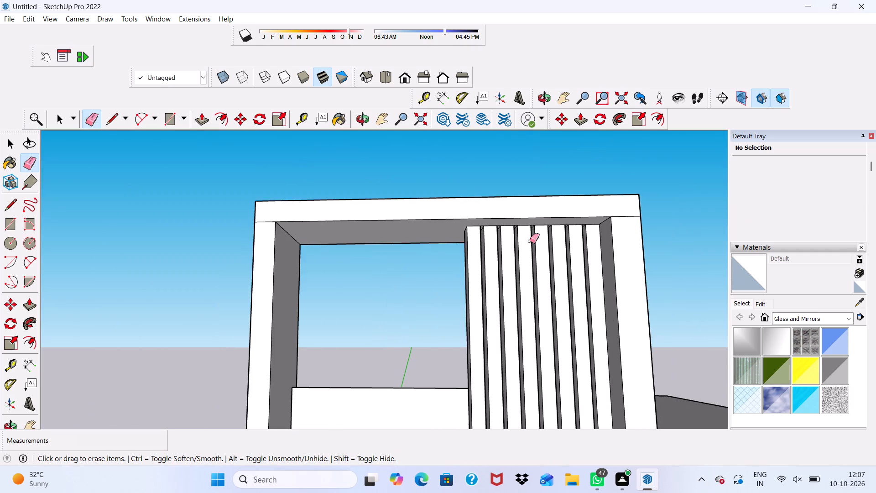
Erase the horizontal and vertical seam lines between the top bar's end and the corner post on the unit's outer side face.
{"action": "scroll", "coordinate": [530, 241], "scroll_direction": "down", "scroll_amount": 2}
{"action": "middle_click_drag", "start_coordinate": [530, 241], "coordinate": [285, 303]}
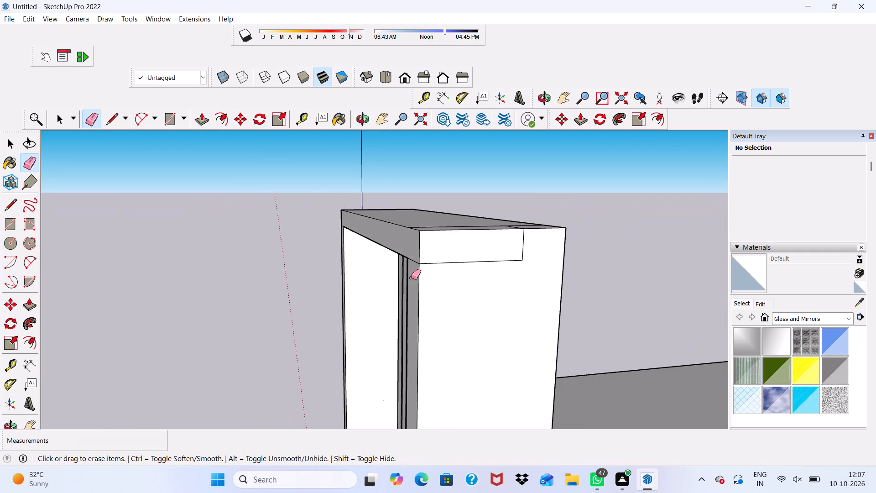
{"action": "scroll", "coordinate": [431, 264], "scroll_direction": "up", "scroll_amount": 4}
{"action": "left_click_drag", "start_coordinate": [441, 250], "coordinate": [450, 271]}
{"action": "scroll", "coordinate": [513, 255], "scroll_direction": "down", "scroll_amount": 2}
{"action": "middle_click_drag", "start_coordinate": [513, 270], "coordinate": [504, 330]}
{"action": "scroll", "coordinate": [554, 297], "scroll_direction": "up", "scroll_amount": 2}
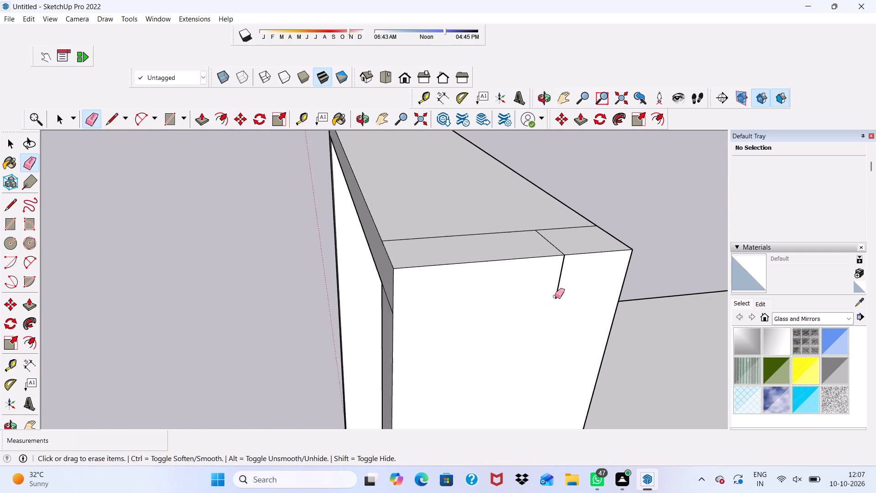
{"action": "scroll", "coordinate": [555, 296], "scroll_direction": "up", "scroll_amount": 2}
{"action": "left_click_drag", "start_coordinate": [565, 287], "coordinate": [502, 279]}
{"action": "scroll", "coordinate": [334, 333], "scroll_direction": "down", "scroll_amount": 2}
{"action": "middle_click_drag", "start_coordinate": [351, 330], "coordinate": [798, 221]}
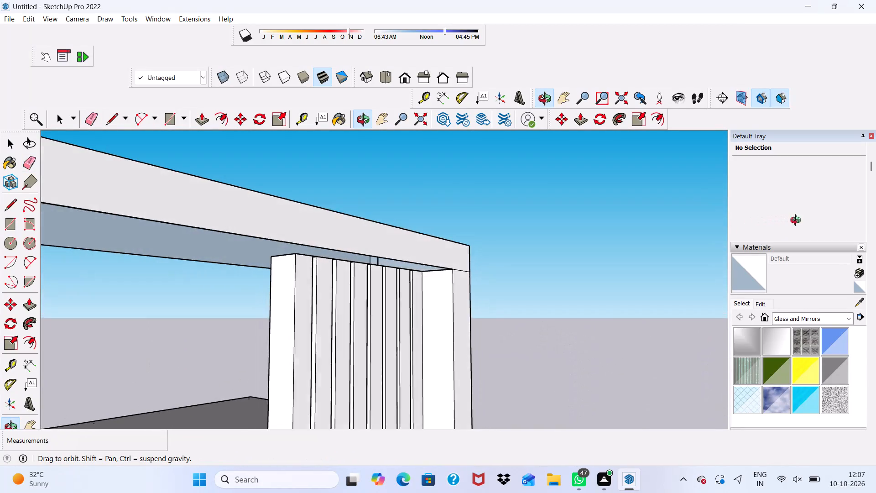
Undo the last two erasures around the top bar's end and the corner post.
{"action": "middle_click_drag", "start_coordinate": [798, 221], "coordinate": [742, 248]}
{"action": "key", "text": "ctrl+z"}
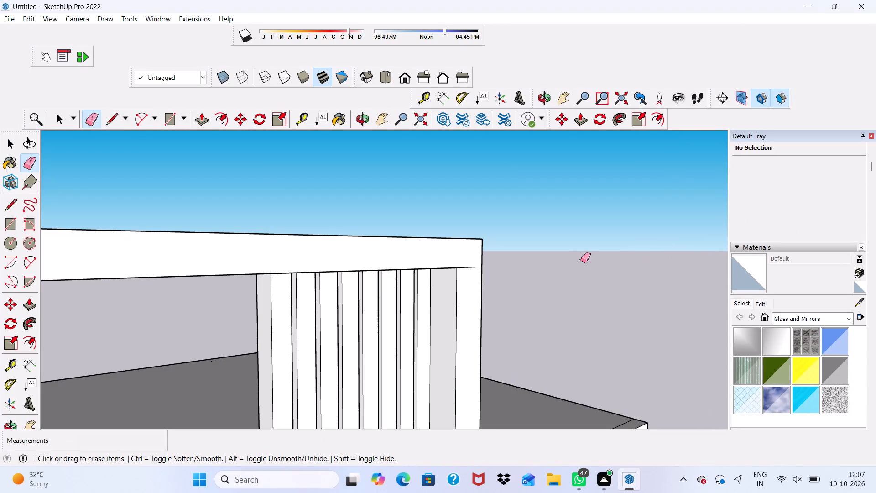
{"action": "middle_click_drag", "start_coordinate": [292, 347], "coordinate": [271, 258]}
{"action": "key", "text": "ctrl+z"}
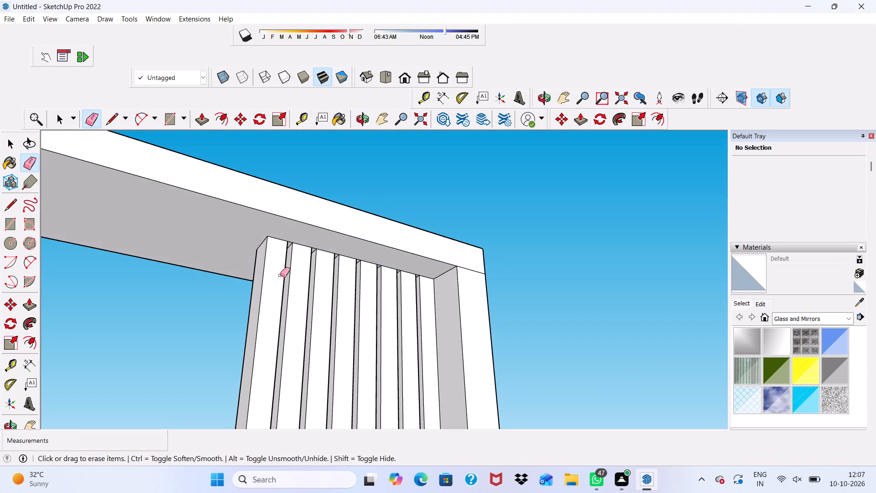
Erase the lines crossing the first two gaps at the slats' upper ends on the top bar's underside, starting from the open-shelf side.
{"action": "key", "text": "space"}
{"action": "scroll", "coordinate": [338, 282], "scroll_direction": "down", "scroll_amount": 8}
{"action": "middle_click_drag", "start_coordinate": [422, 283], "coordinate": [365, 356]}
{"action": "scroll", "coordinate": [330, 323], "scroll_direction": "up", "scroll_amount": 7}
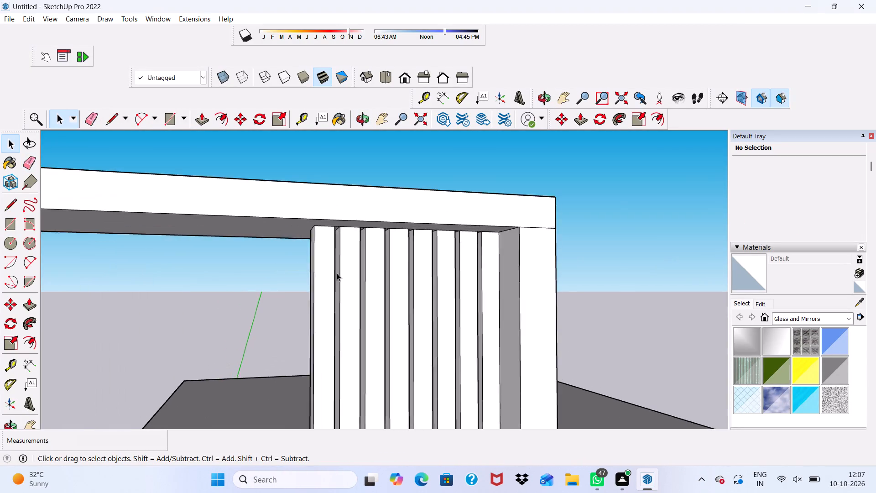
{"action": "scroll", "coordinate": [337, 273], "scroll_direction": "up", "scroll_amount": 16}
{"action": "middle_click_drag", "start_coordinate": [314, 249], "coordinate": [251, 172]}
{"action": "scroll", "coordinate": [262, 196], "scroll_direction": "up", "scroll_amount": 1}
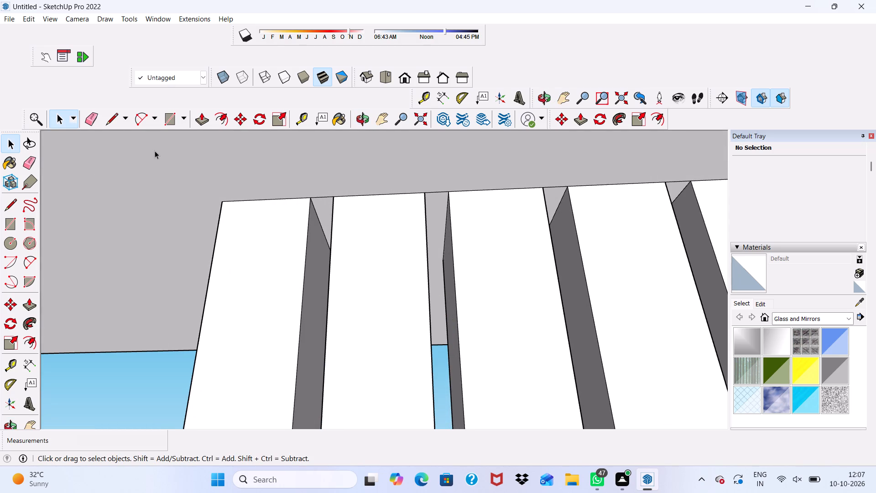
{"action": "scroll", "coordinate": [155, 151], "scroll_direction": "down", "scroll_amount": 17}
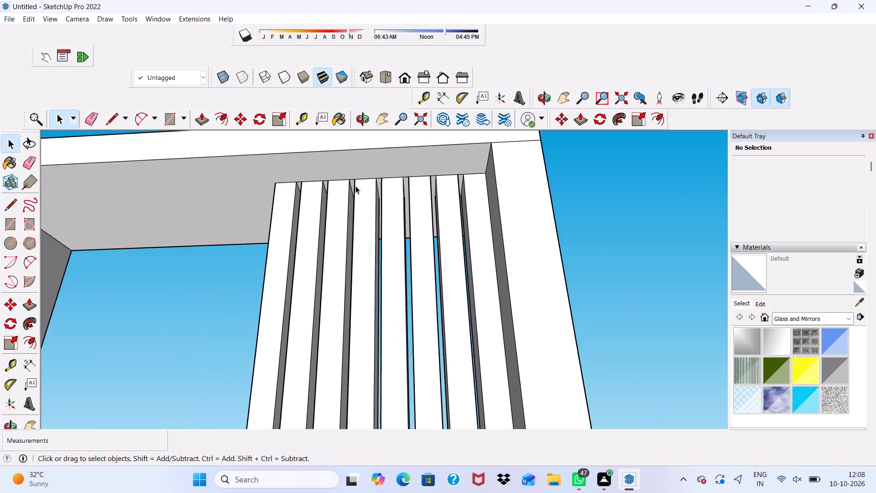
{"action": "scroll", "coordinate": [355, 186], "scroll_direction": "down", "scroll_amount": 6}
{"action": "middle_click_drag", "start_coordinate": [362, 199], "coordinate": [356, 262]}
{"action": "scroll", "coordinate": [363, 199], "scroll_direction": "up", "scroll_amount": 1}
{"action": "scroll", "coordinate": [369, 248], "scroll_direction": "down", "scroll_amount": 5}
{"action": "scroll", "coordinate": [381, 166], "scroll_direction": "down", "scroll_amount": 5}
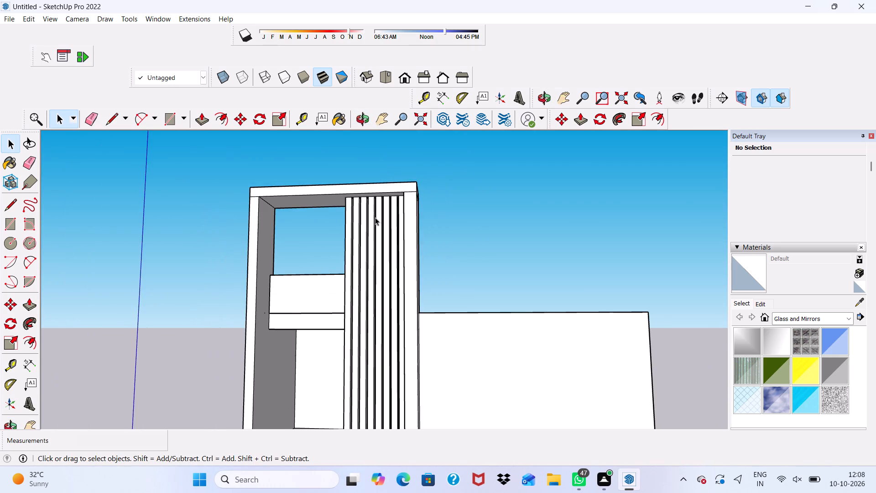
{"action": "scroll", "coordinate": [374, 217], "scroll_direction": "up", "scroll_amount": 12}
{"action": "scroll", "coordinate": [326, 165], "scroll_direction": "up", "scroll_amount": 6}
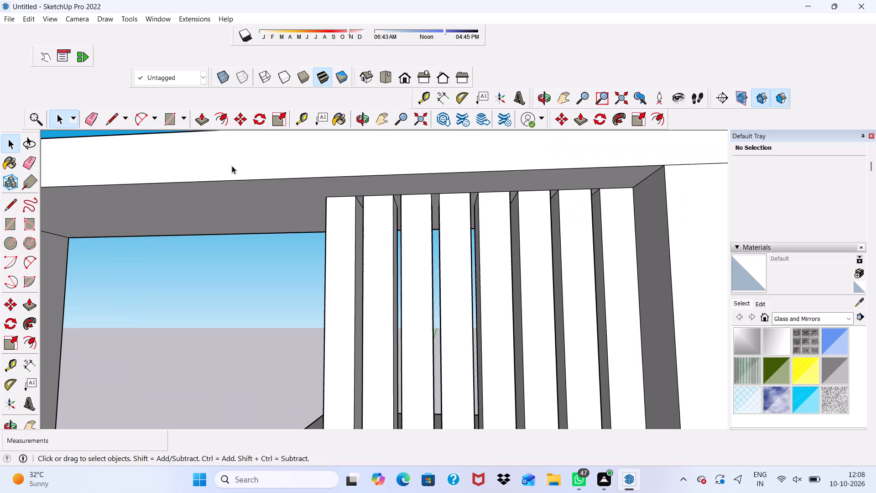
{"action": "scroll", "coordinate": [232, 166], "scroll_direction": "up", "scroll_amount": 5}
{"action": "left_click", "coordinate": [89, 118]}
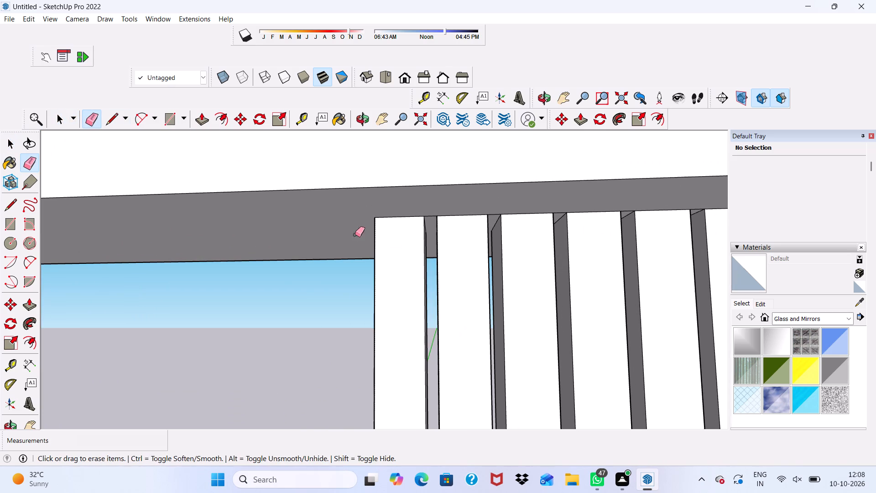
{"action": "scroll", "coordinate": [452, 226], "scroll_direction": "up", "scroll_amount": 11}
{"action": "left_click_drag", "start_coordinate": [418, 207], "coordinate": [418, 236]}
{"action": "scroll", "coordinate": [571, 232], "scroll_direction": "up", "scroll_amount": 4}
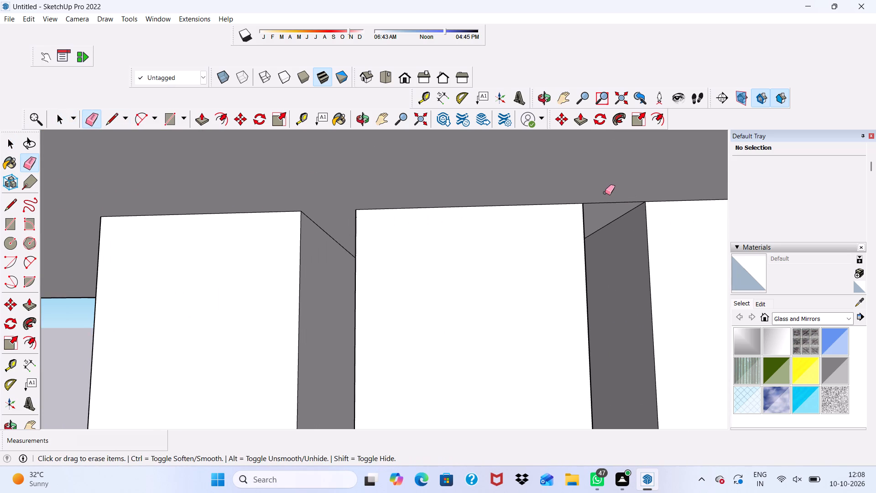
{"action": "left_click_drag", "start_coordinate": [604, 195], "coordinate": [611, 217]}
{"action": "scroll", "coordinate": [611, 219], "scroll_direction": "down", "scroll_amount": 14}
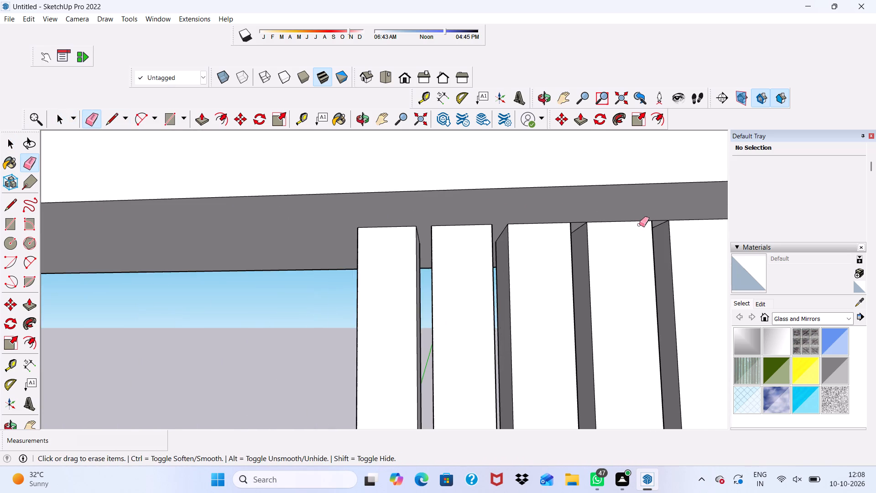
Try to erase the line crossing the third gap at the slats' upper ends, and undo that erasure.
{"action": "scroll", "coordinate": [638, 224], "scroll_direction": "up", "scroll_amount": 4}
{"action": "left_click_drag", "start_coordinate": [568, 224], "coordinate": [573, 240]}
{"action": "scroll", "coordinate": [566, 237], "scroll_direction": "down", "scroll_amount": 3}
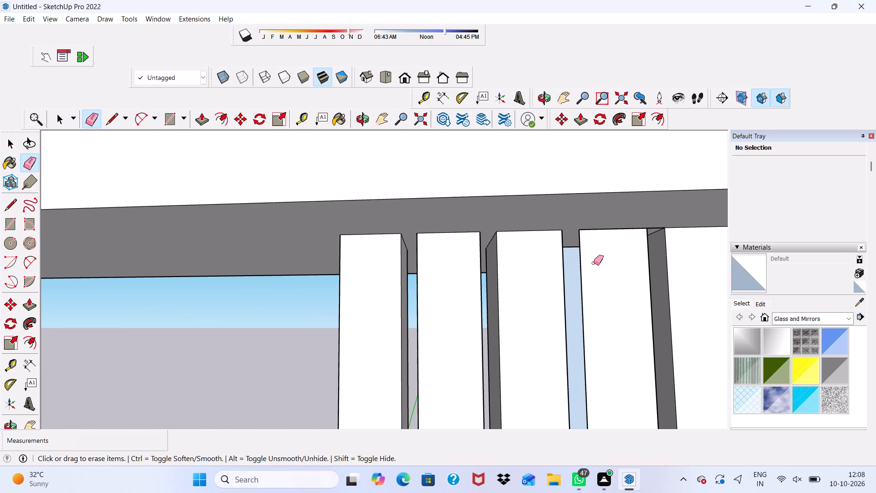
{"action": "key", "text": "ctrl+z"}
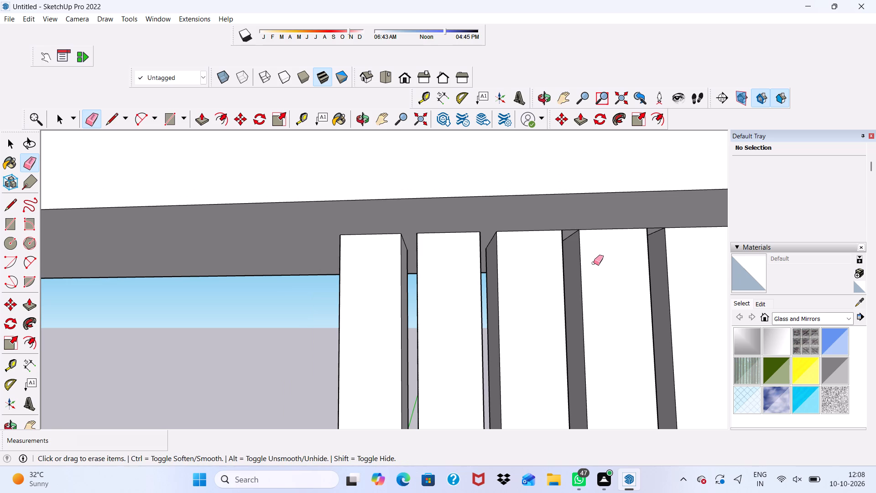
Erase only the short lines crossing the third and fourth gaps at the slats' upper ends, keeping the slats' side faces.
{"action": "scroll", "coordinate": [535, 241], "scroll_direction": "up", "scroll_amount": 7}
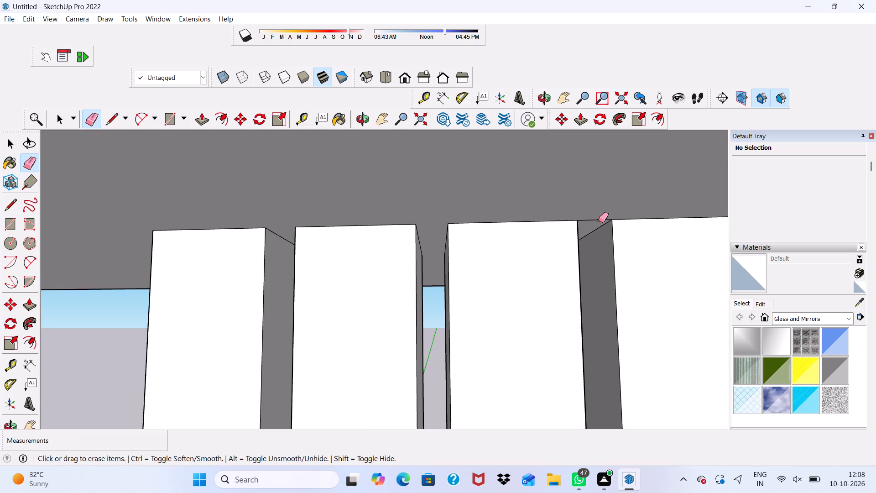
{"action": "left_click", "coordinate": [598, 221]}
{"action": "scroll", "coordinate": [443, 253], "scroll_direction": "down", "scroll_amount": 10}
{"action": "scroll", "coordinate": [539, 282], "scroll_direction": "up", "scroll_amount": 10}
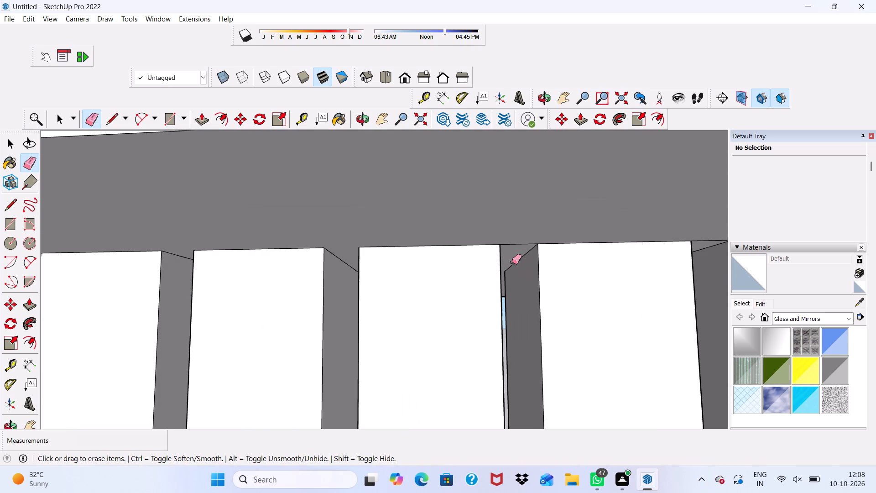
{"action": "left_click", "coordinate": [513, 243]}
{"action": "scroll", "coordinate": [495, 258], "scroll_direction": "down", "scroll_amount": 9}
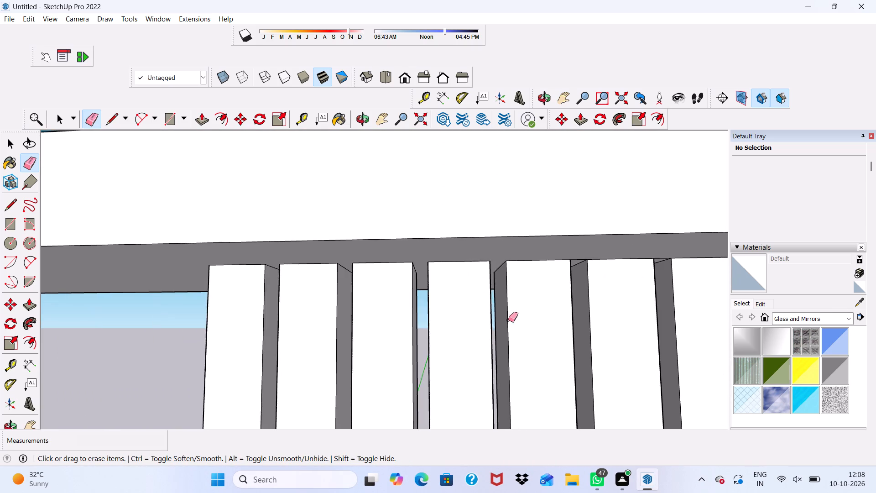
Erase the short lines crossing the last three gaps at the slats' upper ends, up to the corner post.
{"action": "scroll", "coordinate": [627, 273], "scroll_direction": "up", "scroll_amount": 4}
{"action": "scroll", "coordinate": [576, 262], "scroll_direction": "up", "scroll_amount": 9}
{"action": "left_click_drag", "start_coordinate": [553, 246], "coordinate": [550, 252]}
{"action": "scroll", "coordinate": [530, 265], "scroll_direction": "down", "scroll_amount": 6}
{"action": "scroll", "coordinate": [357, 281], "scroll_direction": "down", "scroll_amount": 5}
{"action": "scroll", "coordinate": [559, 268], "scroll_direction": "up", "scroll_amount": 11}
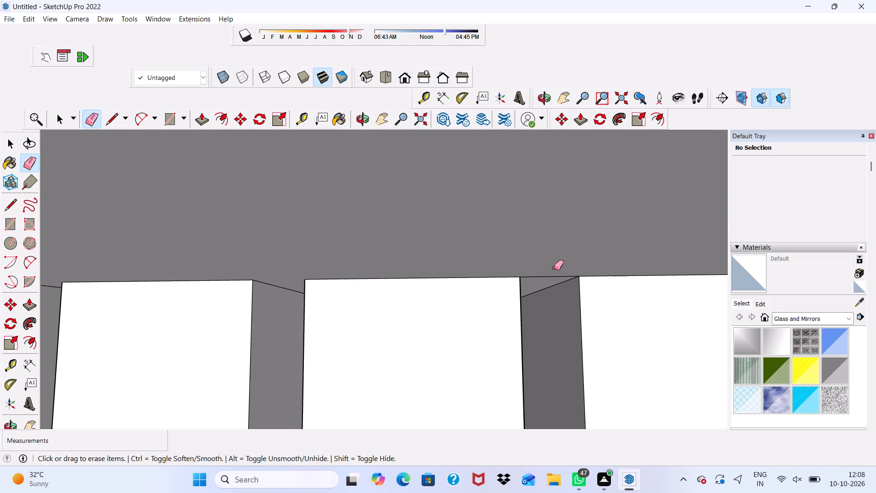
{"action": "left_click_drag", "start_coordinate": [546, 272], "coordinate": [546, 280]}
{"action": "scroll", "coordinate": [505, 296], "scroll_direction": "down", "scroll_amount": 5}
{"action": "scroll", "coordinate": [464, 309], "scroll_direction": "down", "scroll_amount": 4}
{"action": "scroll", "coordinate": [725, 312], "scroll_direction": "up", "scroll_amount": 1}
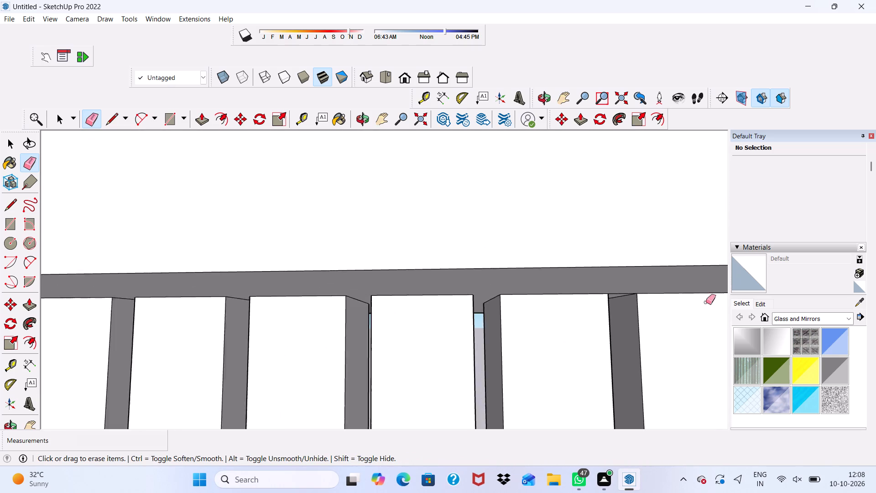
{"action": "scroll", "coordinate": [706, 302], "scroll_direction": "up", "scroll_amount": 8}
{"action": "left_click_drag", "start_coordinate": [600, 287], "coordinate": [598, 297]}
{"action": "scroll", "coordinate": [598, 297], "scroll_direction": "down", "scroll_amount": 8}
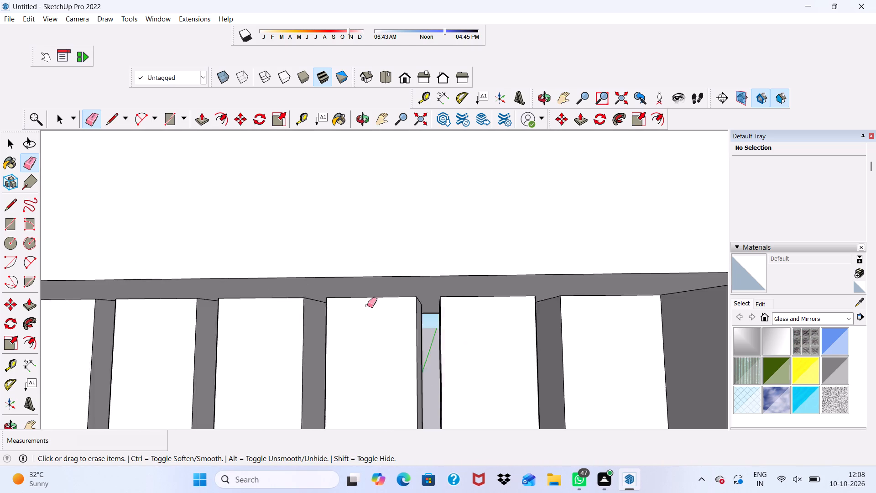
Erase the short lines crossing the slat gaps on the lower block's top face, from the middle gap towards the corner post.
{"action": "scroll", "coordinate": [367, 305], "scroll_direction": "down", "scroll_amount": 7}
{"action": "scroll", "coordinate": [471, 330], "scroll_direction": "down", "scroll_amount": 18}
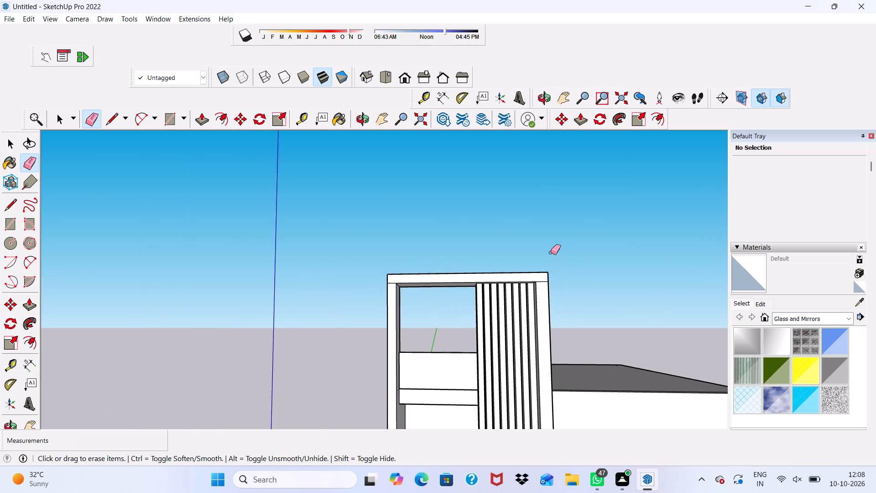
{"action": "scroll", "coordinate": [551, 252], "scroll_direction": "down", "scroll_amount": 11}
{"action": "middle_click_drag", "start_coordinate": [531, 343], "coordinate": [511, 384]}
{"action": "scroll", "coordinate": [500, 349], "scroll_direction": "up", "scroll_amount": 5}
{"action": "scroll", "coordinate": [513, 319], "scroll_direction": "down", "scroll_amount": 6}
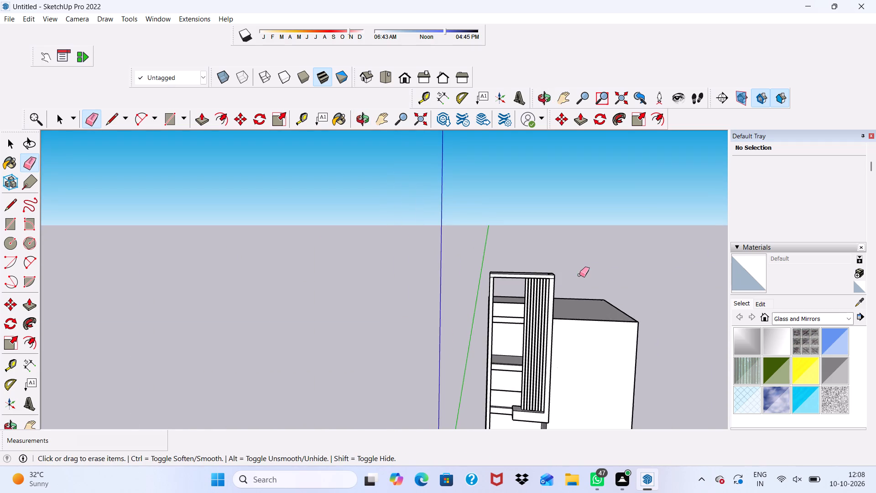
{"action": "scroll", "coordinate": [555, 365], "scroll_direction": "up", "scroll_amount": 9}
{"action": "scroll", "coordinate": [533, 315], "scroll_direction": "down", "scroll_amount": 7}
{"action": "scroll", "coordinate": [473, 460], "scroll_direction": "up", "scroll_amount": 4}
{"action": "scroll", "coordinate": [524, 375], "scroll_direction": "up", "scroll_amount": 5}
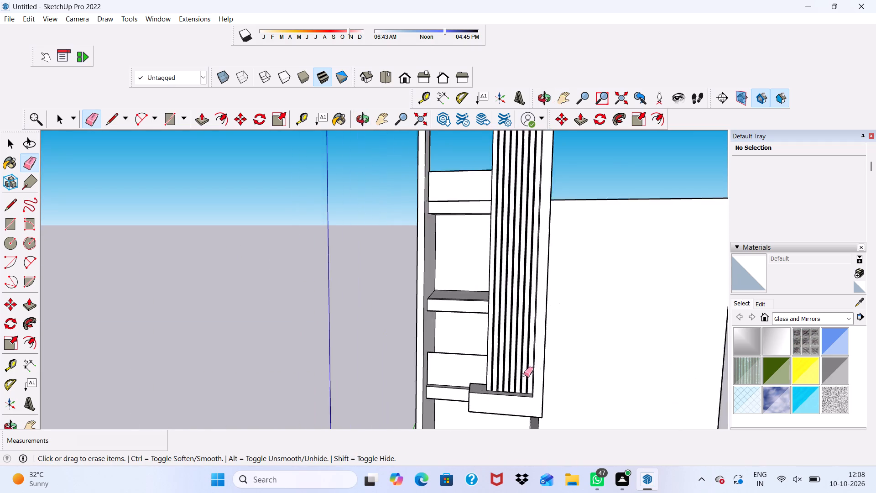
{"action": "scroll", "coordinate": [524, 375], "scroll_direction": "up", "scroll_amount": 20}
{"action": "scroll", "coordinate": [524, 375], "scroll_direction": "up", "scroll_amount": 10}
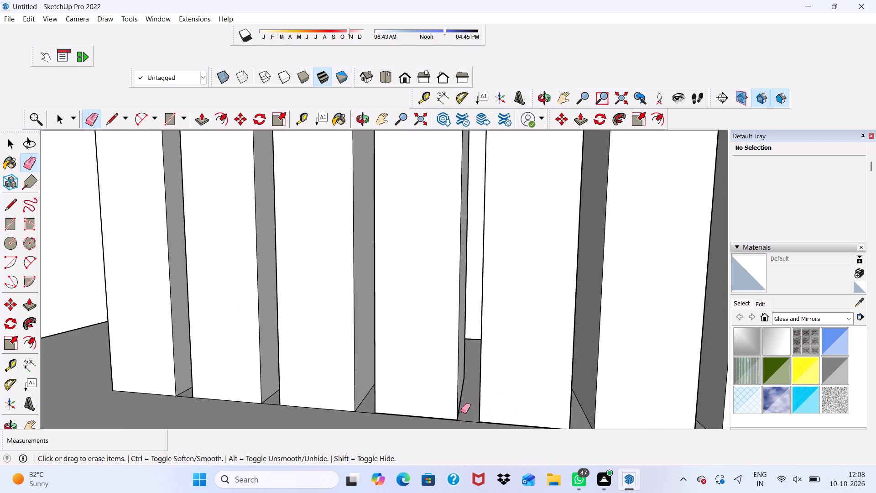
{"action": "left_click_drag", "start_coordinate": [466, 423], "coordinate": [466, 412]}
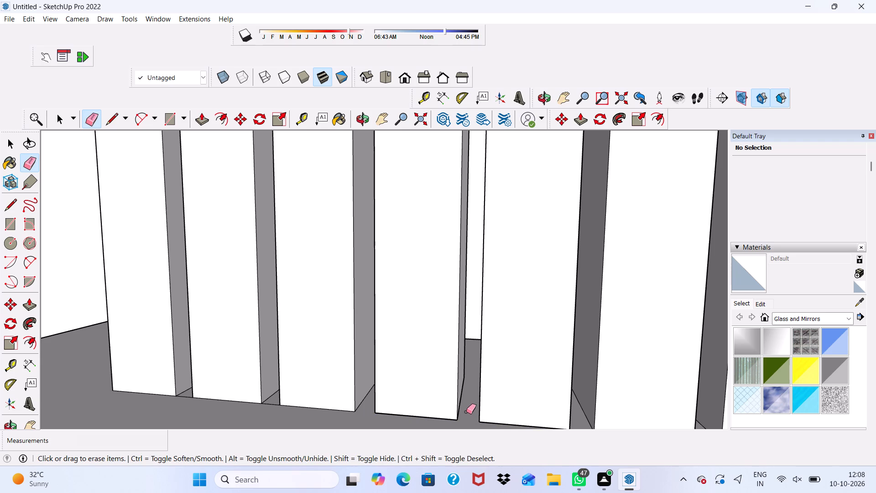
{"action": "scroll", "coordinate": [466, 412], "scroll_direction": "down", "scroll_amount": 4}
{"action": "scroll", "coordinate": [457, 370], "scroll_direction": "down", "scroll_amount": 5}
{"action": "scroll", "coordinate": [578, 402], "scroll_direction": "up", "scroll_amount": 9}
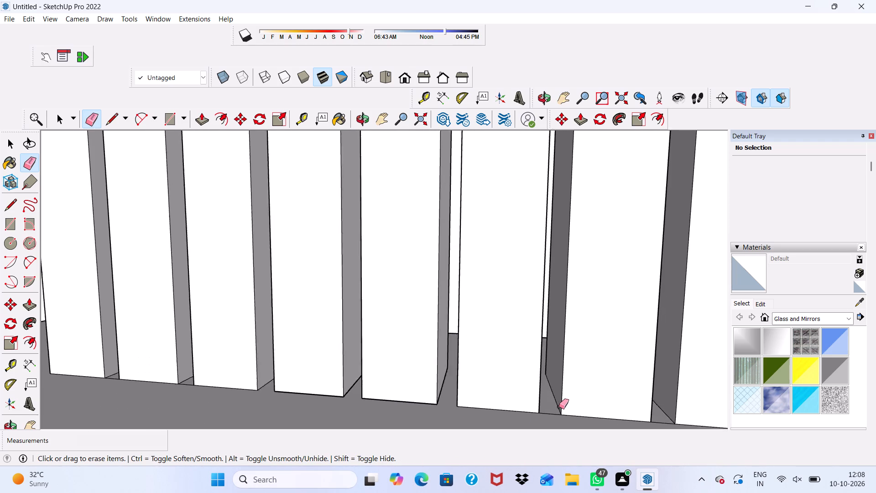
{"action": "scroll", "coordinate": [559, 407], "scroll_direction": "up", "scroll_amount": 1}
{"action": "left_click_drag", "start_coordinate": [547, 409], "coordinate": [542, 422]}
{"action": "scroll", "coordinate": [634, 399], "scroll_direction": "down", "scroll_amount": 8}
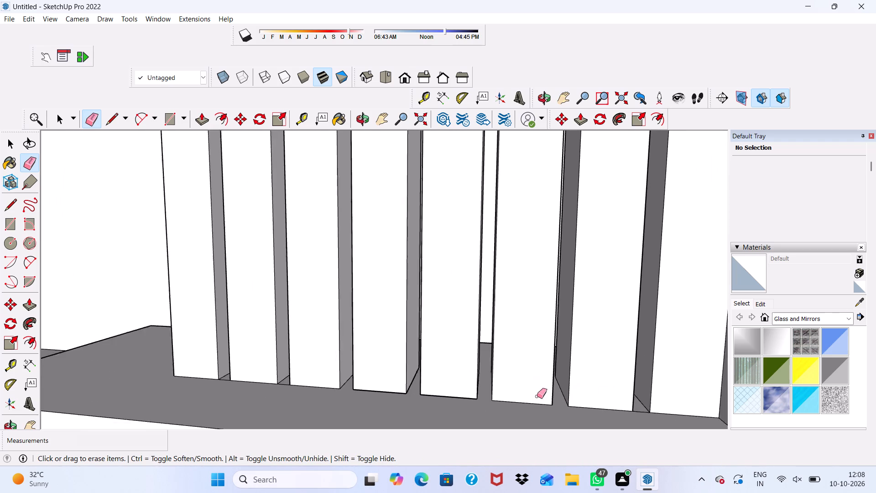
{"action": "scroll", "coordinate": [537, 396], "scroll_direction": "down", "scroll_amount": 2}
{"action": "scroll", "coordinate": [576, 394], "scroll_direction": "up", "scroll_amount": 5}
{"action": "left_click_drag", "start_coordinate": [628, 410], "coordinate": [628, 414]}
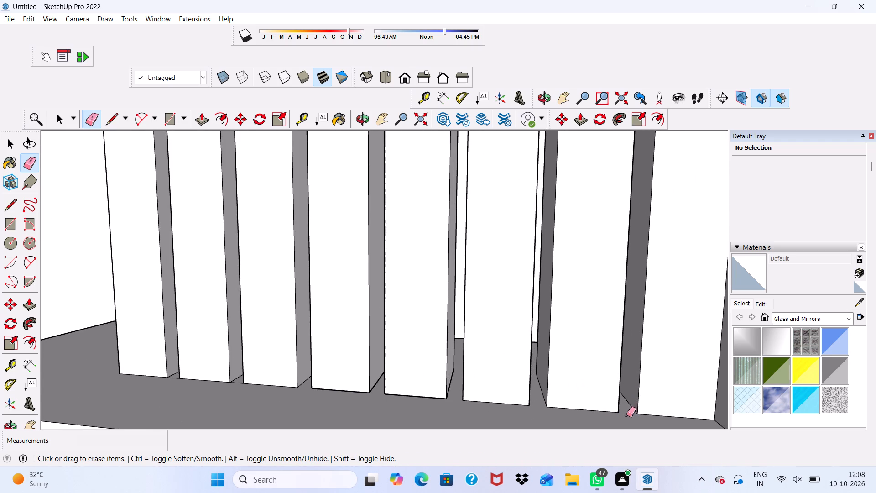
Erase the leftover line crossing the gap nearest the open shelves at the slats' lower ends.
{"action": "scroll", "coordinate": [524, 406], "scroll_direction": "down", "scroll_amount": 4}
{"action": "scroll", "coordinate": [471, 368], "scroll_direction": "down", "scroll_amount": 6}
{"action": "scroll", "coordinate": [496, 380], "scroll_direction": "up", "scroll_amount": 1}
{"action": "scroll", "coordinate": [343, 381], "scroll_direction": "up", "scroll_amount": 5}
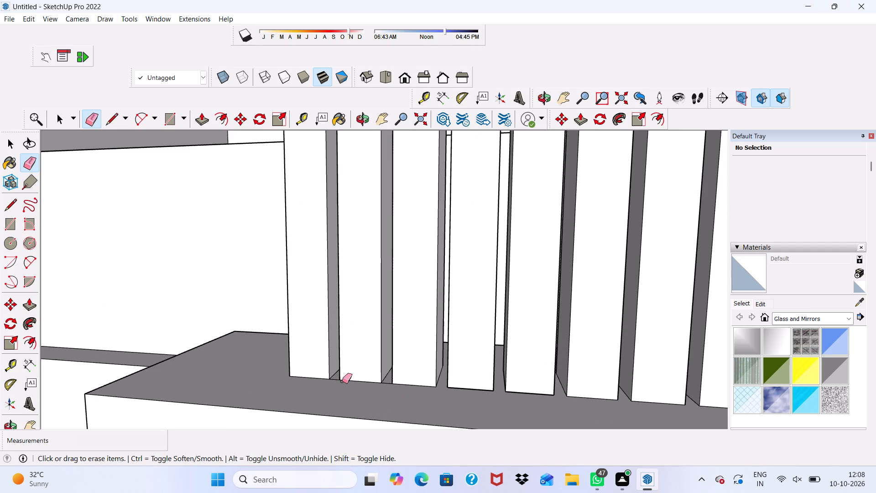
{"action": "scroll", "coordinate": [299, 381], "scroll_direction": "up", "scroll_amount": 5}
{"action": "left_click_drag", "start_coordinate": [354, 377], "coordinate": [354, 381]}
{"action": "scroll", "coordinate": [354, 381], "scroll_direction": "down", "scroll_amount": 20}
{"action": "scroll", "coordinate": [354, 381], "scroll_direction": "down", "scroll_amount": 3}
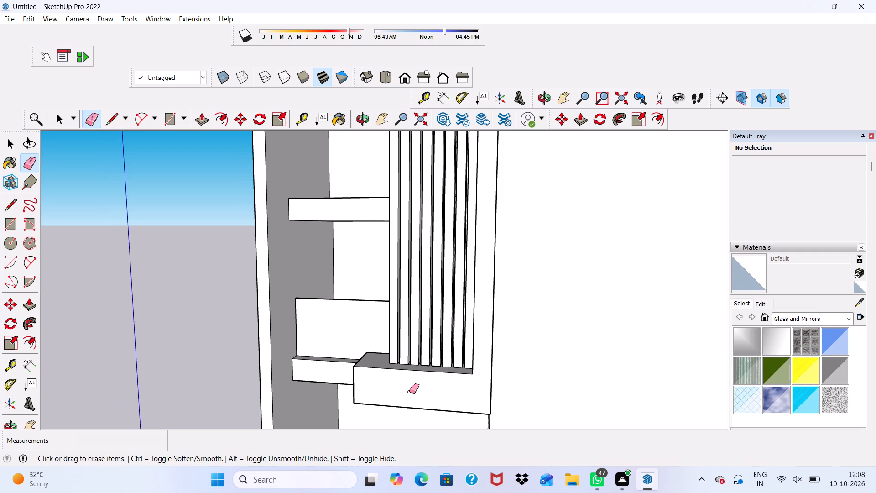
{"action": "key", "text": "space"}
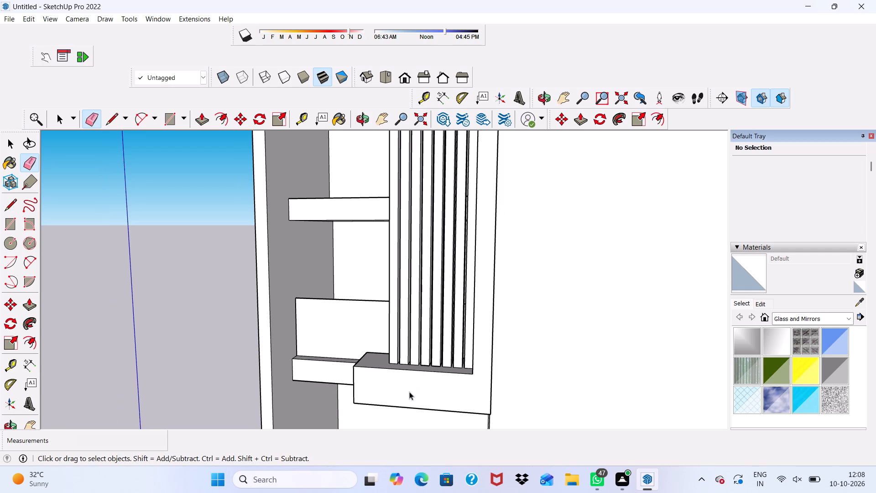
Examine the whole shelving unit and the slats' upper ends near the top bar's corner for leftover lines.
{"action": "scroll", "coordinate": [409, 392], "scroll_direction": "down", "scroll_amount": 5}
{"action": "scroll", "coordinate": [436, 427], "scroll_direction": "down", "scroll_amount": 15}
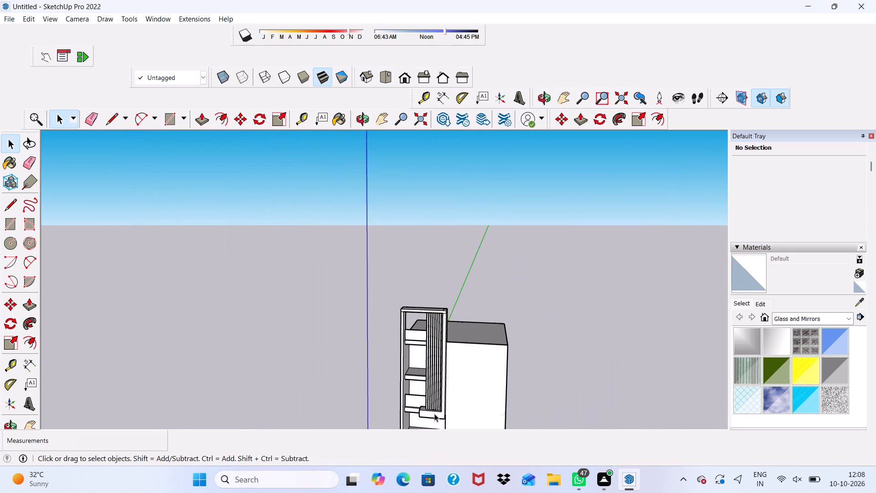
{"action": "scroll", "coordinate": [435, 405], "scroll_direction": "up", "scroll_amount": 6}
{"action": "scroll", "coordinate": [417, 412], "scroll_direction": "down", "scroll_amount": 1}
{"action": "scroll", "coordinate": [373, 389], "scroll_direction": "up", "scroll_amount": 4}
{"action": "scroll", "coordinate": [381, 382], "scroll_direction": "down", "scroll_amount": 4}
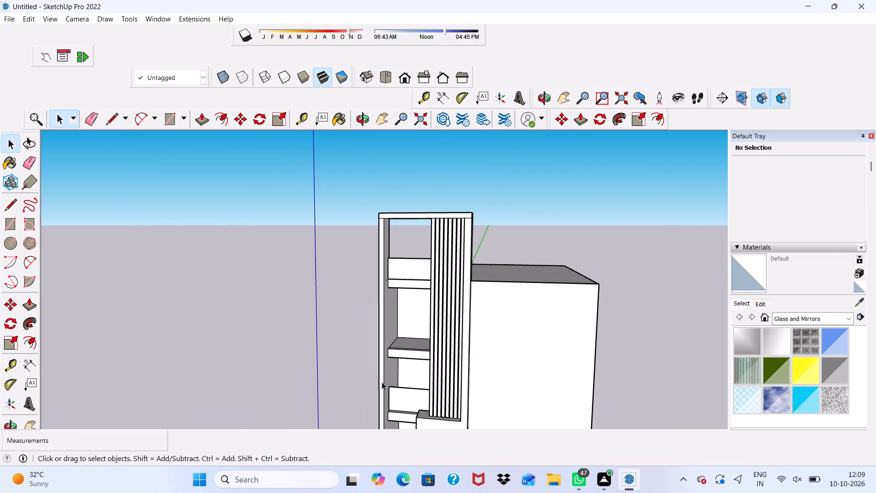
{"action": "middle_click_drag", "start_coordinate": [382, 382], "coordinate": [548, 216]}
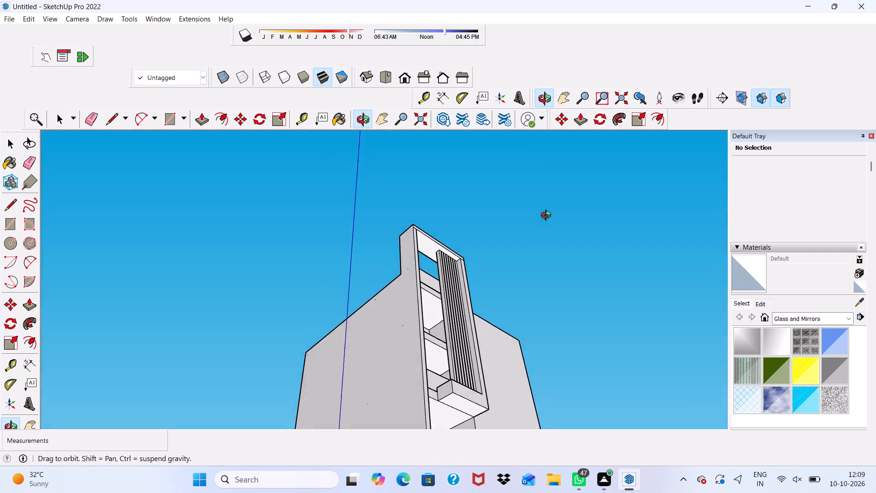
{"action": "middle_click_drag", "start_coordinate": [548, 216], "coordinate": [449, 287]}
{"action": "scroll", "coordinate": [445, 232], "scroll_direction": "up", "scroll_amount": 20}
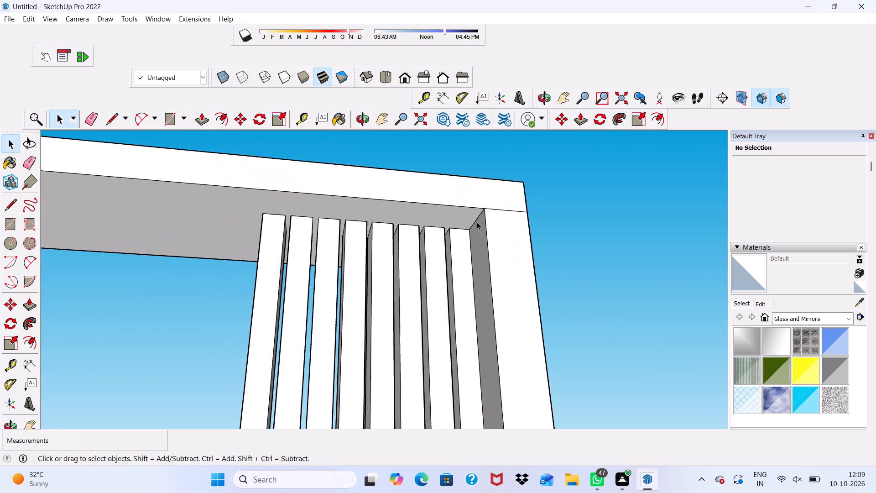
{"action": "scroll", "coordinate": [452, 234], "scroll_direction": "down", "scroll_amount": 3}
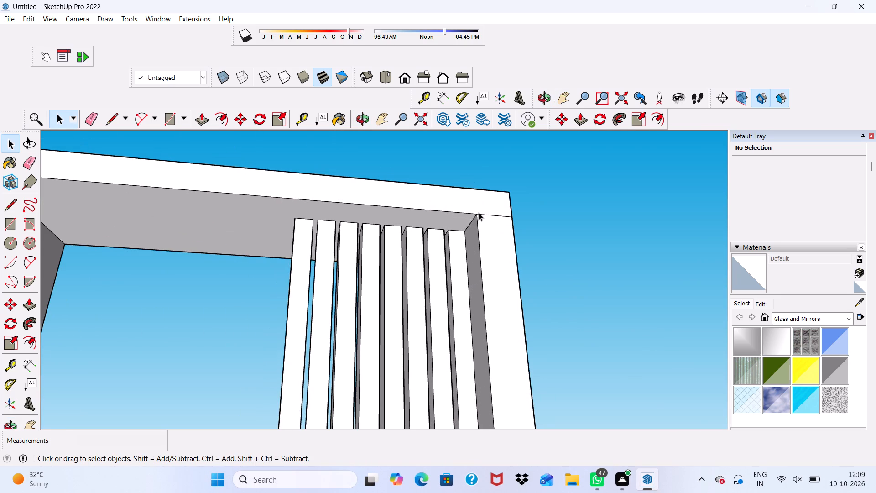
{"action": "key", "text": "space"}
Examine the whole shelving unit, its slatted front and the open shelves beside the slats.
{"action": "scroll", "coordinate": [479, 213], "scroll_direction": "down", "scroll_amount": 18}
{"action": "scroll", "coordinate": [503, 226], "scroll_direction": "down", "scroll_amount": 4}
{"action": "middle_click_drag", "start_coordinate": [495, 247], "coordinate": [494, 283]}
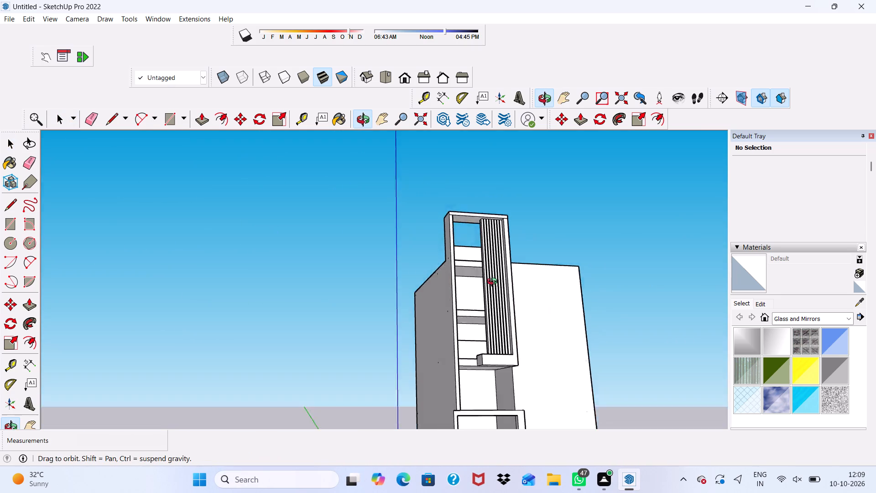
{"action": "middle_click_drag", "start_coordinate": [494, 283], "coordinate": [541, 394]}
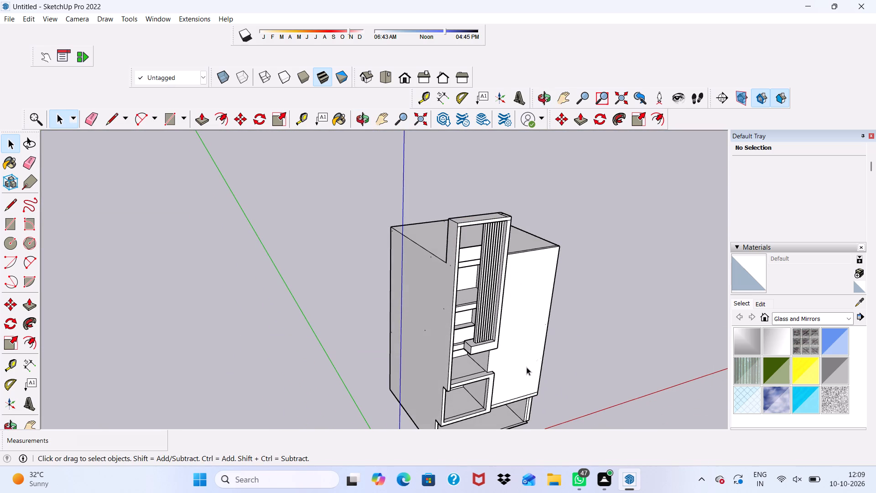
{"action": "scroll", "coordinate": [527, 367], "scroll_direction": "down", "scroll_amount": 9}
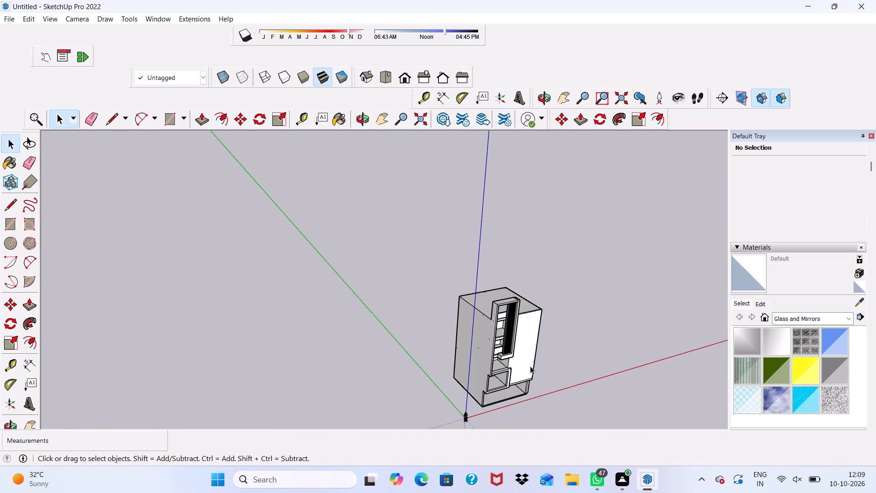
{"action": "scroll", "coordinate": [519, 404], "scroll_direction": "up", "scroll_amount": 12}
{"action": "scroll", "coordinate": [499, 396], "scroll_direction": "down", "scroll_amount": 2}
{"action": "middle_click_drag", "start_coordinate": [495, 397], "coordinate": [421, 349]}
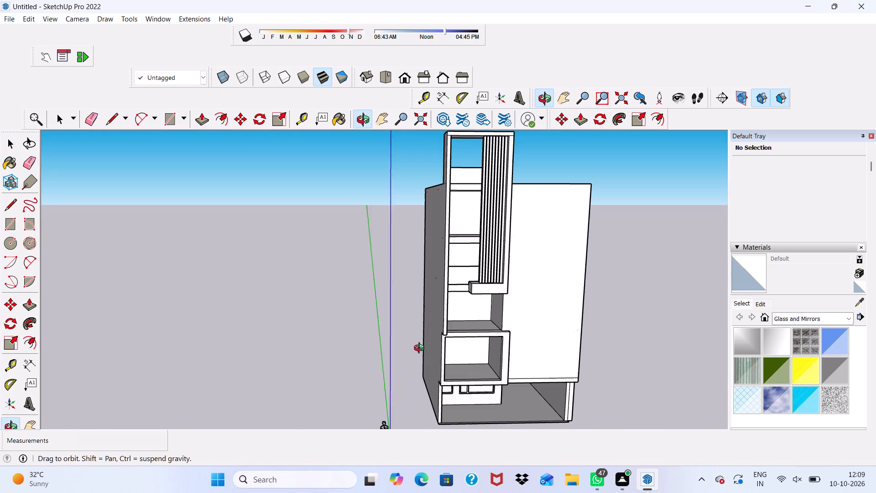
{"action": "middle_click_drag", "start_coordinate": [421, 349], "coordinate": [411, 352]}
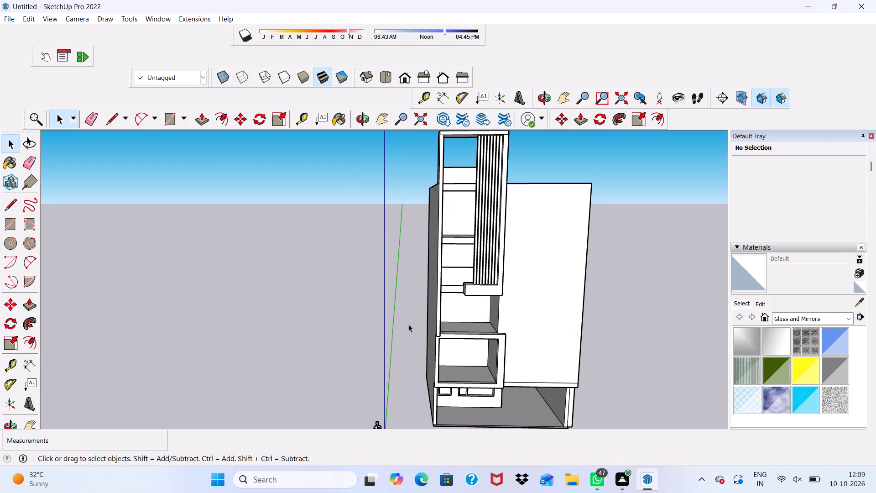
{"action": "scroll", "coordinate": [401, 266], "scroll_direction": "up", "scroll_amount": 8}
{"action": "middle_click_drag", "start_coordinate": [500, 225], "coordinate": [460, 247]}
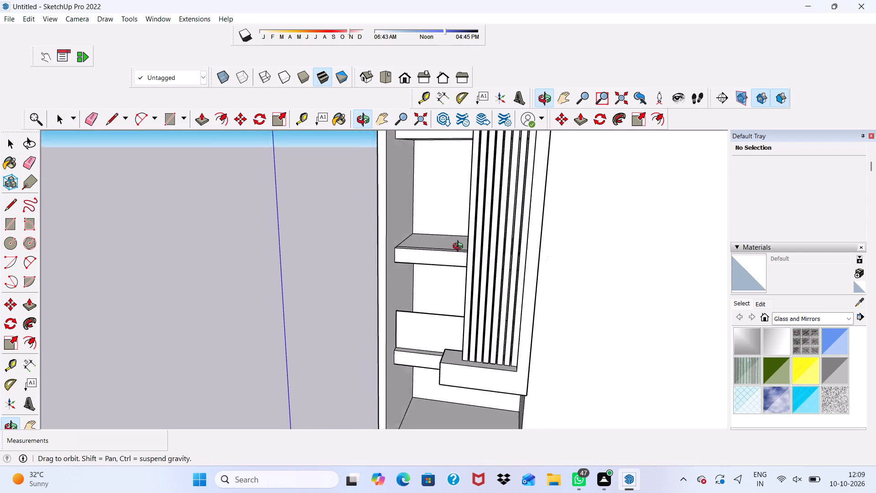
{"action": "middle_click_drag", "start_coordinate": [460, 247], "coordinate": [483, 292]}
{"action": "scroll", "coordinate": [435, 291], "scroll_direction": "up", "scroll_amount": 5}
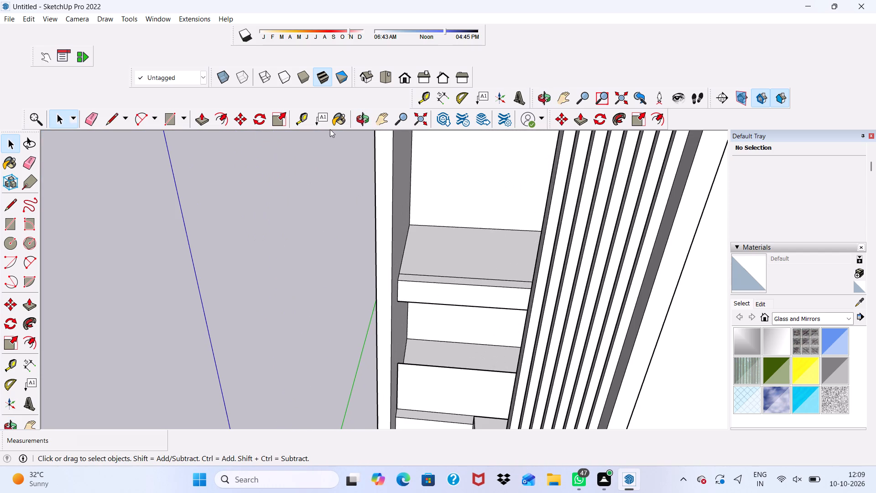
{"action": "scroll", "coordinate": [336, 138], "scroll_direction": "down", "scroll_amount": 2}
{"action": "middle_click_drag", "start_coordinate": [382, 231], "coordinate": [468, 263]}
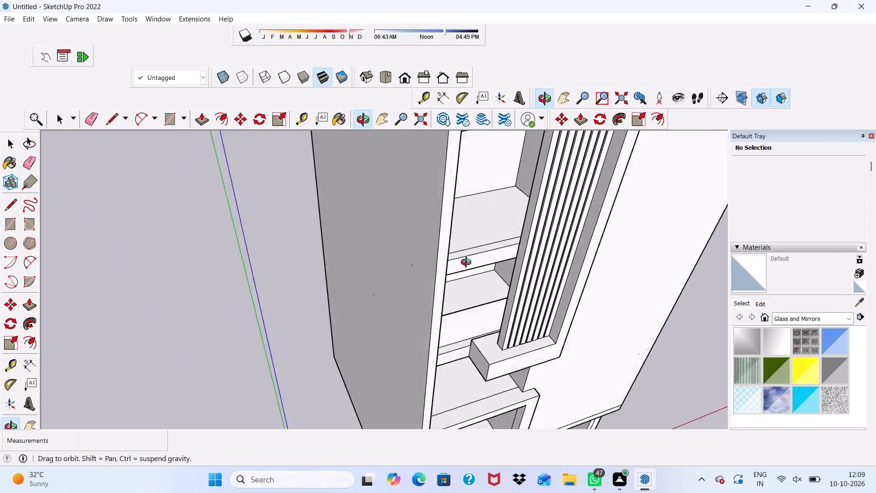
{"action": "middle_click_drag", "start_coordinate": [468, 263], "coordinate": [398, 251]}
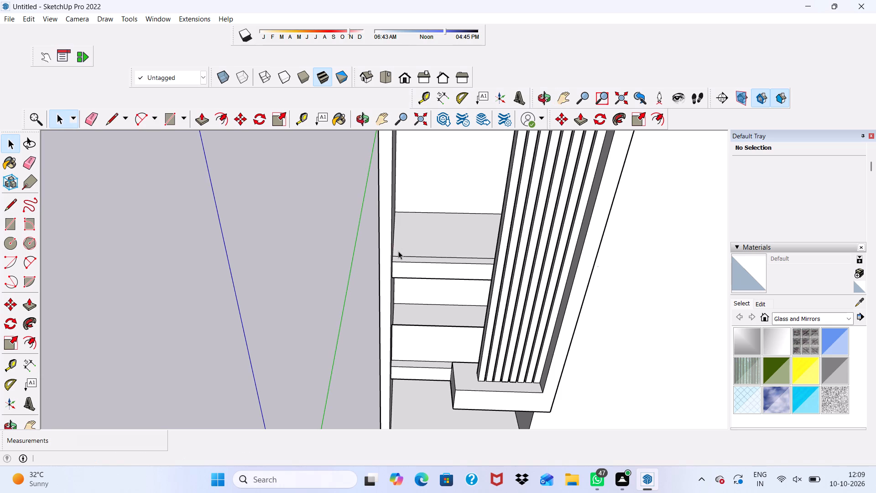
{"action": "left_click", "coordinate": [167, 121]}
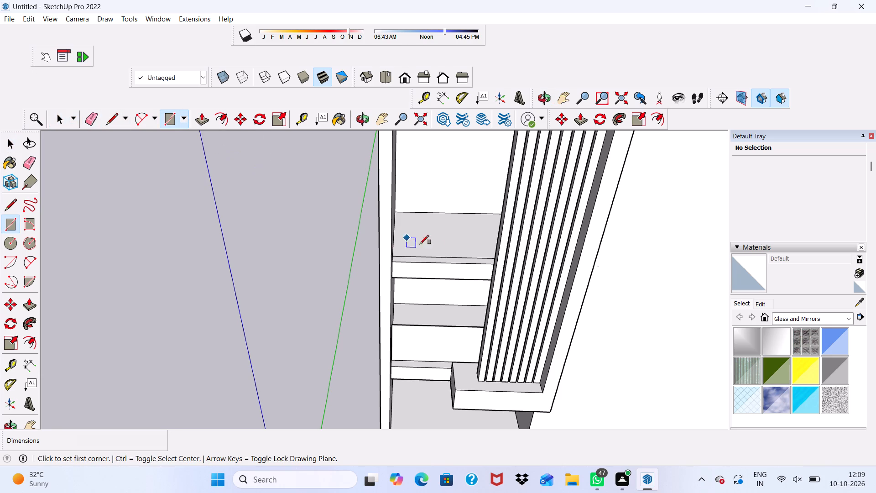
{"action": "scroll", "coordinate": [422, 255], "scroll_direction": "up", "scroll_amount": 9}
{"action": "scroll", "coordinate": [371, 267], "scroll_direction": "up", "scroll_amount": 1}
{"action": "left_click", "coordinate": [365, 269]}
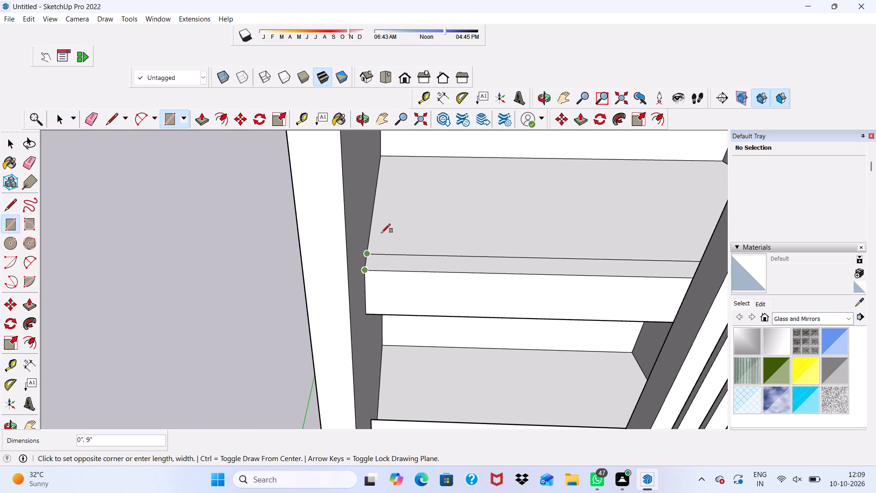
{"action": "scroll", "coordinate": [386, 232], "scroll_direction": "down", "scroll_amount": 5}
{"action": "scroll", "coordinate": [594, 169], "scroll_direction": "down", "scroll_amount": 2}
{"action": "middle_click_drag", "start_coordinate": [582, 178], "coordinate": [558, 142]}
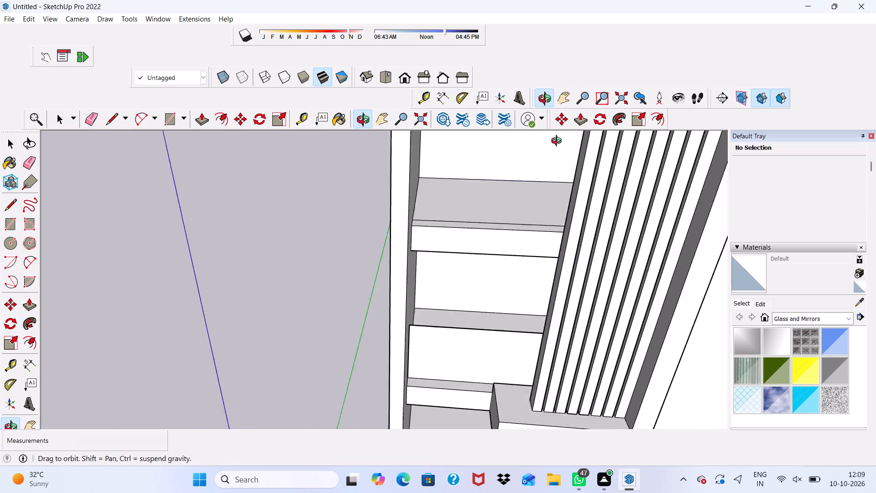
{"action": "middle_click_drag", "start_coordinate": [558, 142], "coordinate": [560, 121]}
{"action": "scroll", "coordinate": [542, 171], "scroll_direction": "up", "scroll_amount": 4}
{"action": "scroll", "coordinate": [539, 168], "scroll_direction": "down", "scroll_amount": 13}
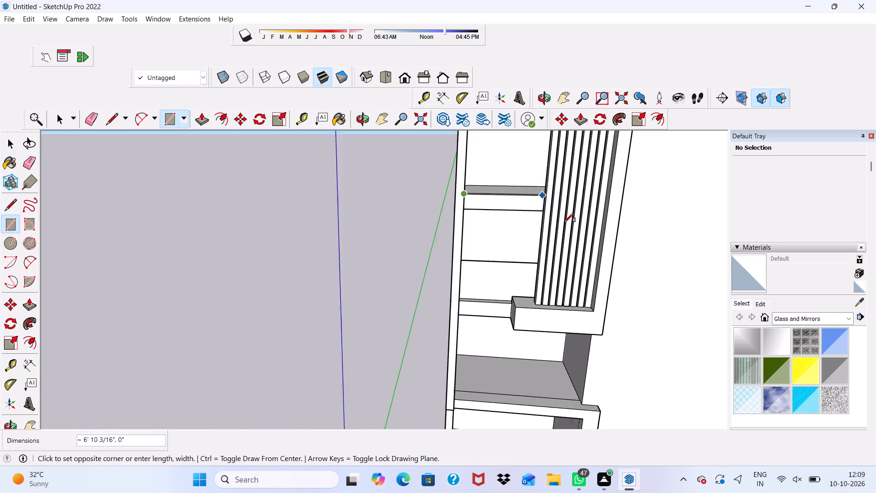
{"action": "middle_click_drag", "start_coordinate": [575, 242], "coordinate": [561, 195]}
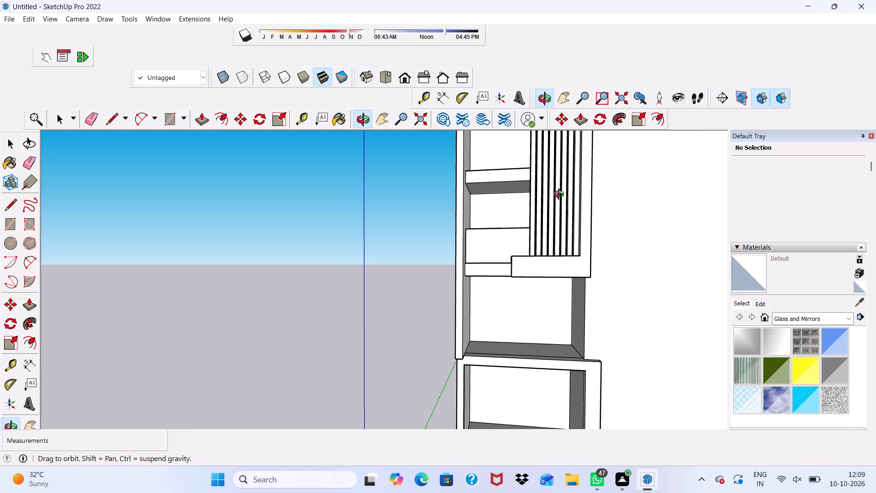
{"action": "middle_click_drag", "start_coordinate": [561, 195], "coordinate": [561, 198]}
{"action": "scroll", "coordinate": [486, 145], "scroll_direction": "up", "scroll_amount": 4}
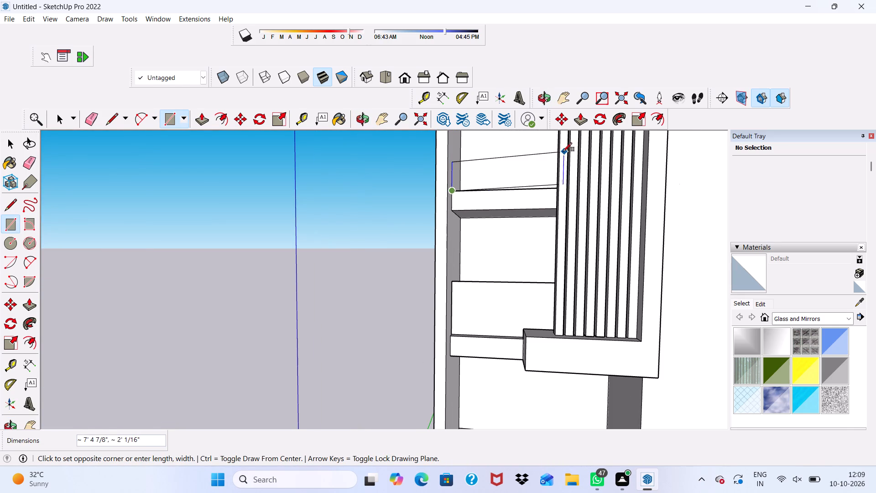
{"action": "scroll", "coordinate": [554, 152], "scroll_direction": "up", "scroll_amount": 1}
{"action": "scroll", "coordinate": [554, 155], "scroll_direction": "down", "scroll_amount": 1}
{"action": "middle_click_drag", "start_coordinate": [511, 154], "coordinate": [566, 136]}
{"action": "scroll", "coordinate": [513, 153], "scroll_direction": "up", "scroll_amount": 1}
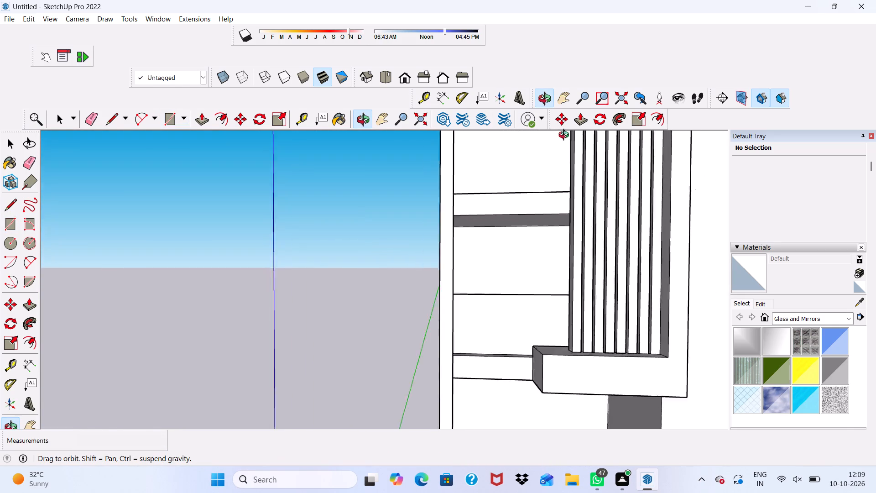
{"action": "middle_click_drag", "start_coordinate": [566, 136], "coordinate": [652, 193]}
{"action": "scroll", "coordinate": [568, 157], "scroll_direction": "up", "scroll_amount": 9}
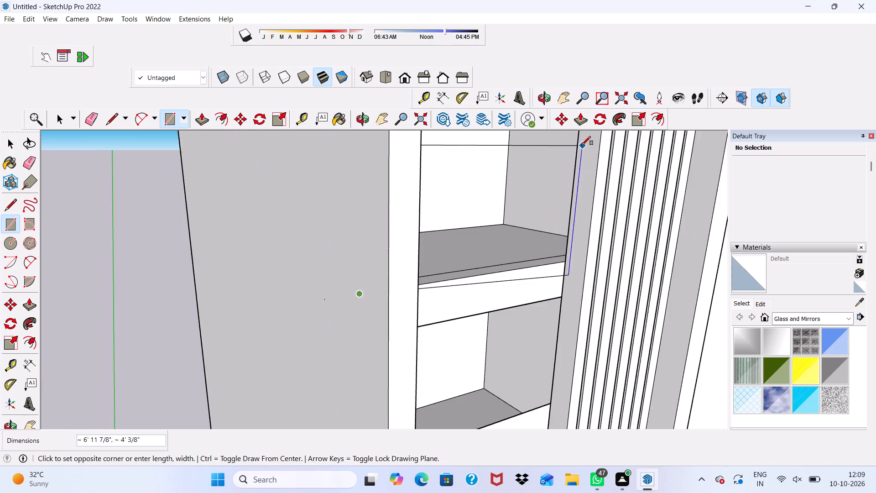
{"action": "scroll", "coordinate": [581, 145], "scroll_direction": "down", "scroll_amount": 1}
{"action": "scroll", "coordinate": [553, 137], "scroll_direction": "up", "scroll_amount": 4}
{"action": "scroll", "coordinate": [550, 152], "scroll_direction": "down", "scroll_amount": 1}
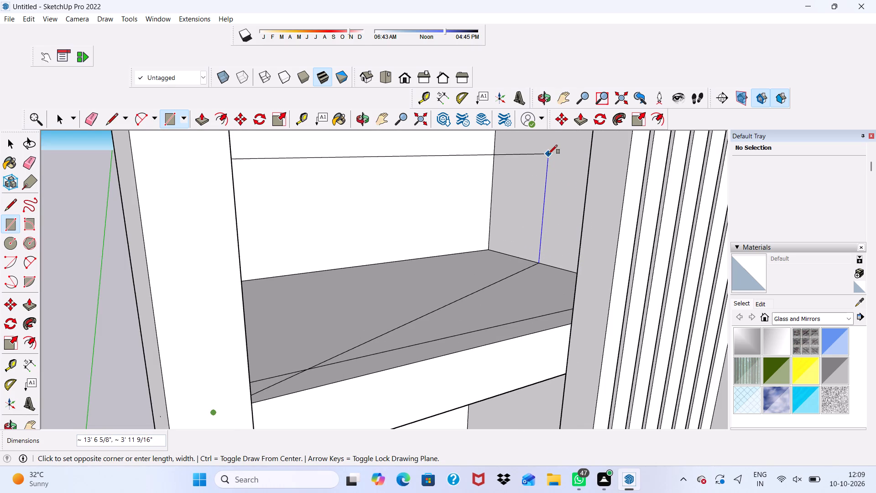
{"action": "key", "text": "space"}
Draw an upright rectangle about 12' 7" by 3' 2" along the setback line of the middle open shelf, extending behind the slats.
{"action": "scroll", "coordinate": [535, 167], "scroll_direction": "down", "scroll_amount": 4}
{"action": "middle_click_drag", "start_coordinate": [464, 190], "coordinate": [401, 199]}
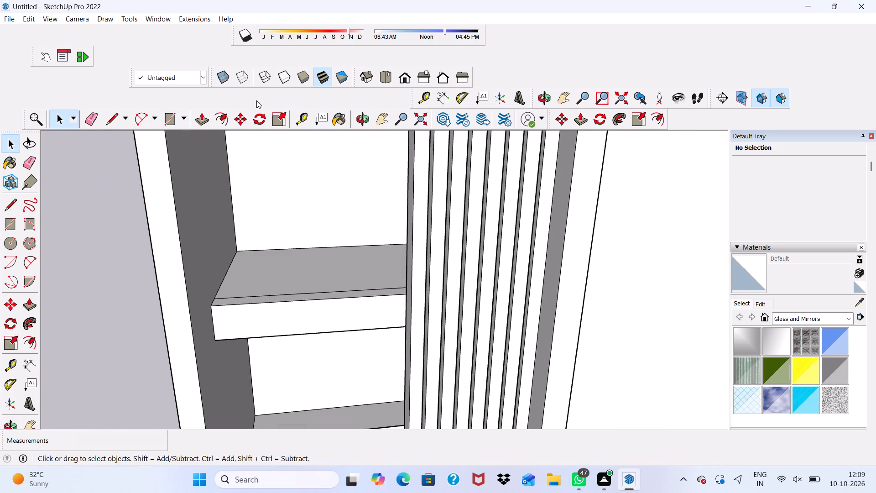
{"action": "left_click", "coordinate": [166, 115]}
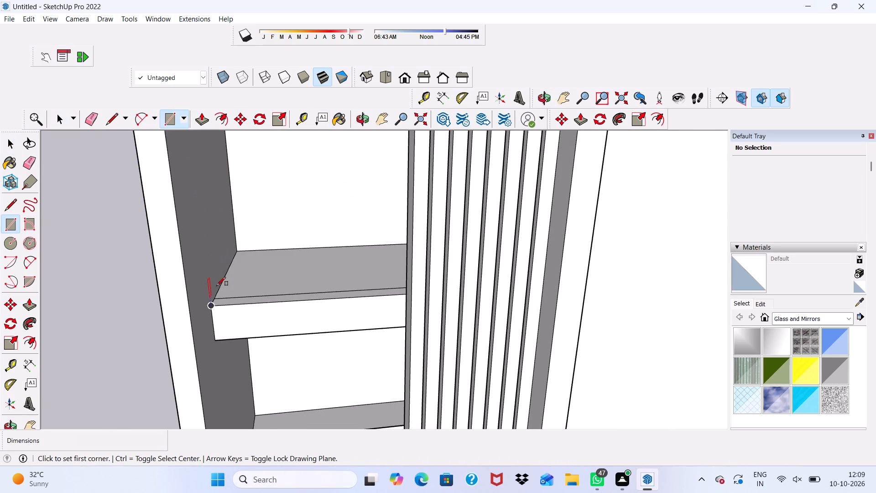
{"action": "left_click", "coordinate": [213, 296]}
{"action": "scroll", "coordinate": [234, 257], "scroll_direction": "down", "scroll_amount": 4}
{"action": "scroll", "coordinate": [277, 222], "scroll_direction": "down", "scroll_amount": 4}
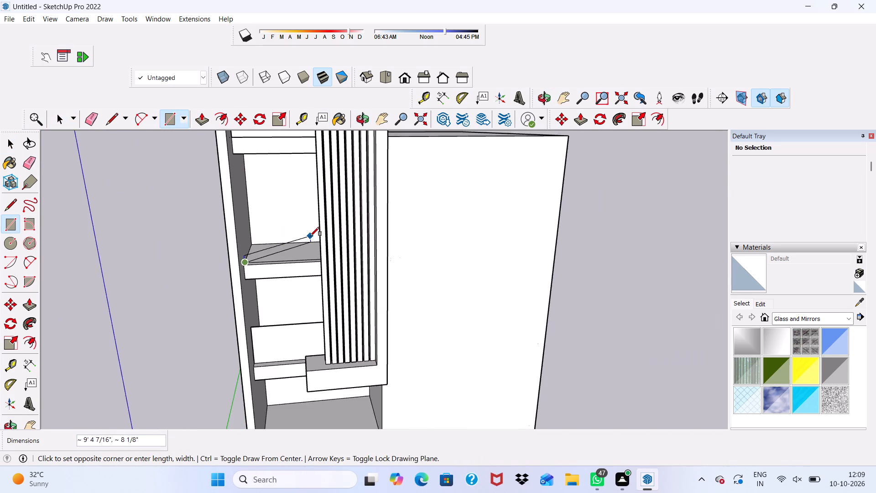
{"action": "scroll", "coordinate": [325, 242], "scroll_direction": "down", "scroll_amount": 3}
{"action": "scroll", "coordinate": [366, 228], "scroll_direction": "up", "scroll_amount": 8}
{"action": "scroll", "coordinate": [389, 200], "scroll_direction": "down", "scroll_amount": 1}
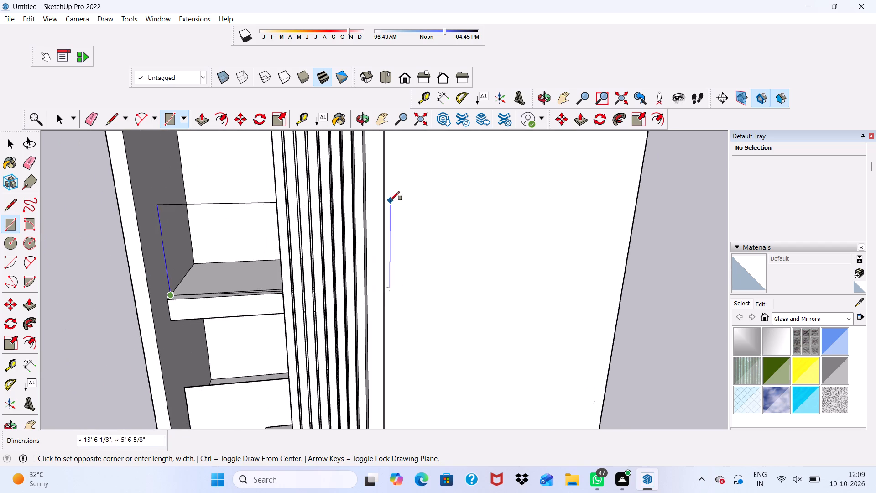
{"action": "middle_click_drag", "start_coordinate": [391, 199], "coordinate": [355, 230]}
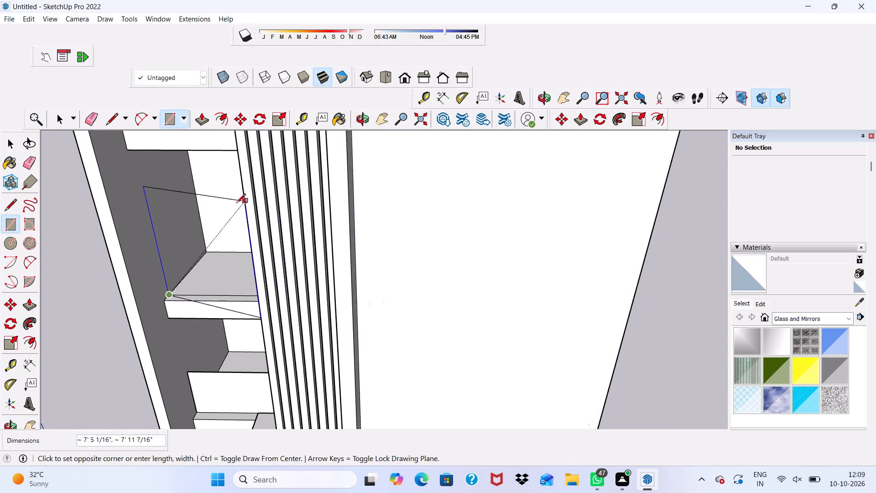
{"action": "scroll", "coordinate": [232, 204], "scroll_direction": "up", "scroll_amount": 1}
{"action": "middle_click_drag", "start_coordinate": [229, 204], "coordinate": [394, 208]}
{"action": "scroll", "coordinate": [386, 204], "scroll_direction": "down", "scroll_amount": 1}
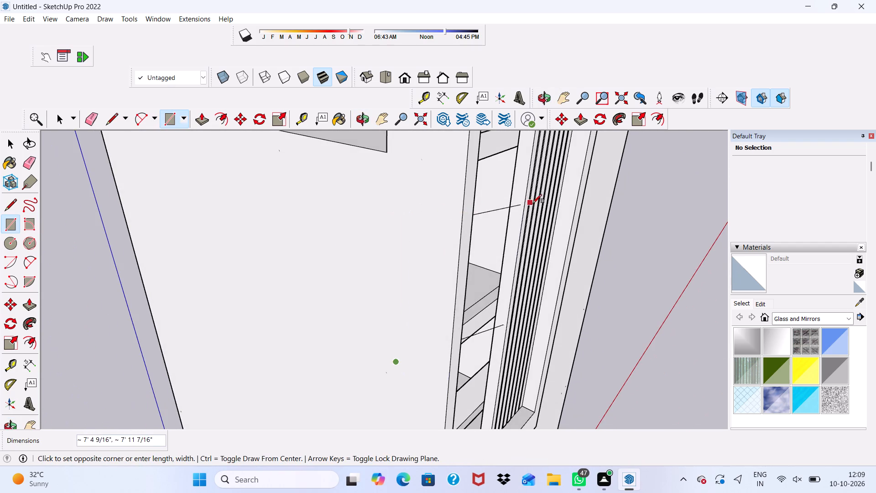
{"action": "scroll", "coordinate": [521, 199], "scroll_direction": "up", "scroll_amount": 4}
{"action": "scroll", "coordinate": [479, 177], "scroll_direction": "up", "scroll_amount": 3}
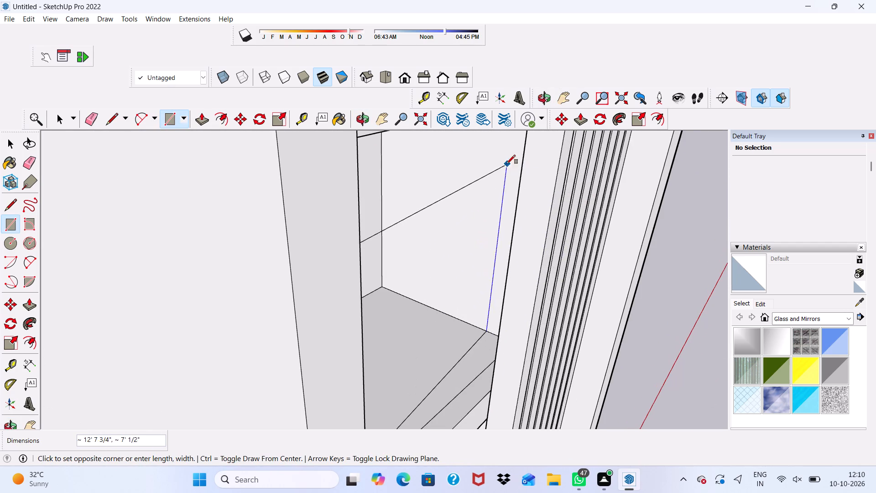
{"action": "scroll", "coordinate": [527, 159], "scroll_direction": "up", "scroll_amount": 2}
{"action": "scroll", "coordinate": [527, 158], "scroll_direction": "down", "scroll_amount": 3}
{"action": "middle_click_drag", "start_coordinate": [491, 157], "coordinate": [468, 184]}
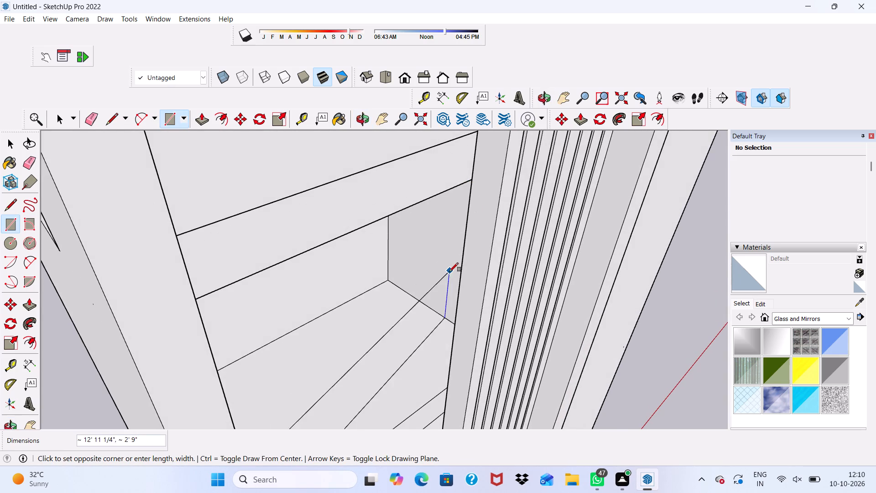
{"action": "scroll", "coordinate": [453, 298], "scroll_direction": "up", "scroll_amount": 4}
{"action": "scroll", "coordinate": [361, 267], "scroll_direction": "down", "scroll_amount": 4}
{"action": "middle_click_drag", "start_coordinate": [361, 262], "coordinate": [369, 246]}
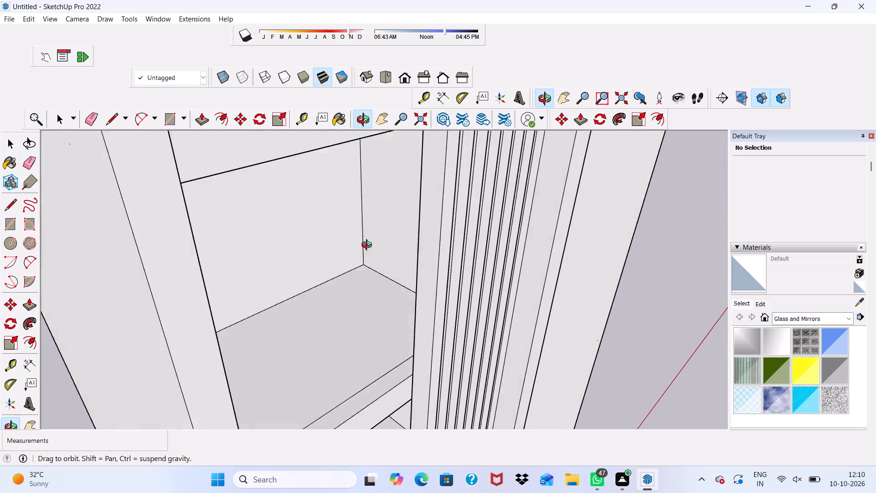
{"action": "middle_click_drag", "start_coordinate": [369, 246], "coordinate": [407, 247]}
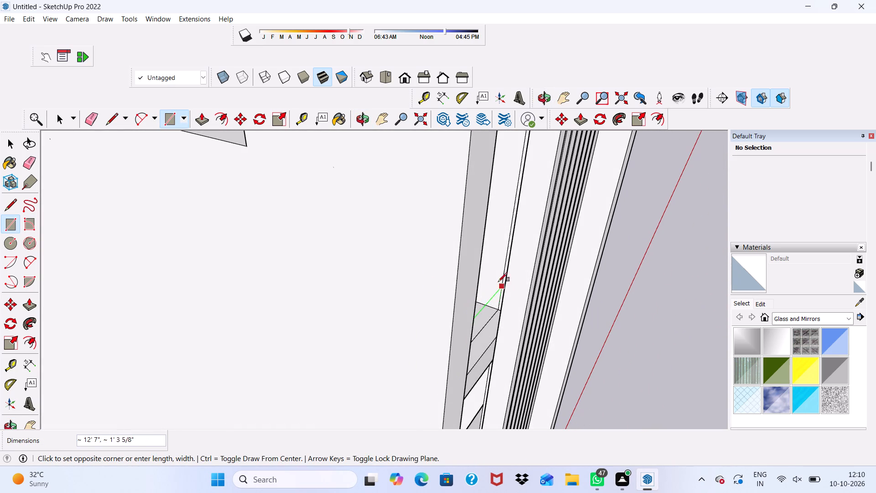
{"action": "left_click", "coordinate": [506, 249]}
Examine the open shelves beside the slats up close and within the whole shelving unit.
{"action": "scroll", "coordinate": [506, 250], "scroll_direction": "down", "scroll_amount": 3}
{"action": "middle_click_drag", "start_coordinate": [511, 266], "coordinate": [461, 256]}
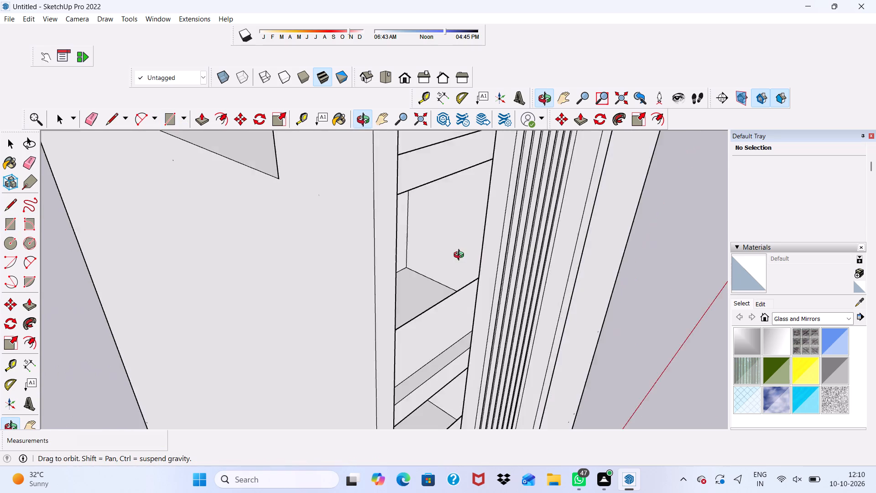
{"action": "middle_click_drag", "start_coordinate": [461, 256], "coordinate": [350, 247]}
{"action": "scroll", "coordinate": [310, 299], "scroll_direction": "down", "scroll_amount": 14}
{"action": "scroll", "coordinate": [308, 372], "scroll_direction": "up", "scroll_amount": 6}
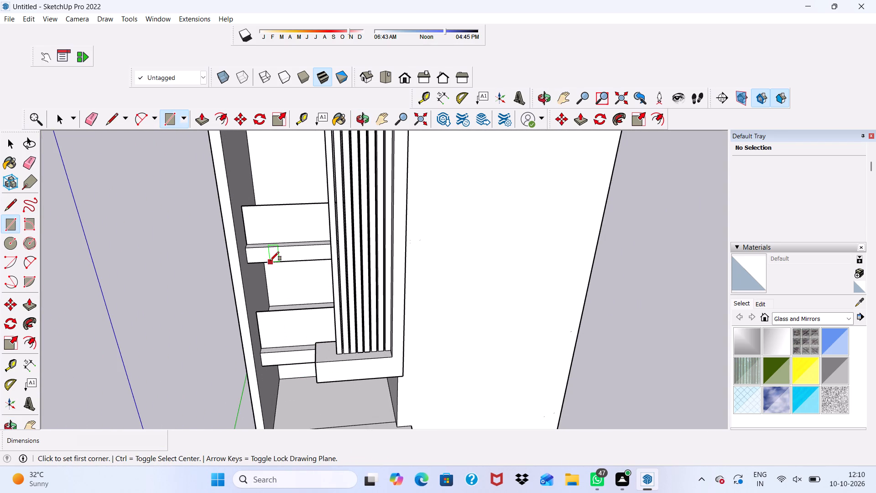
{"action": "scroll", "coordinate": [270, 261], "scroll_direction": "up", "scroll_amount": 4}
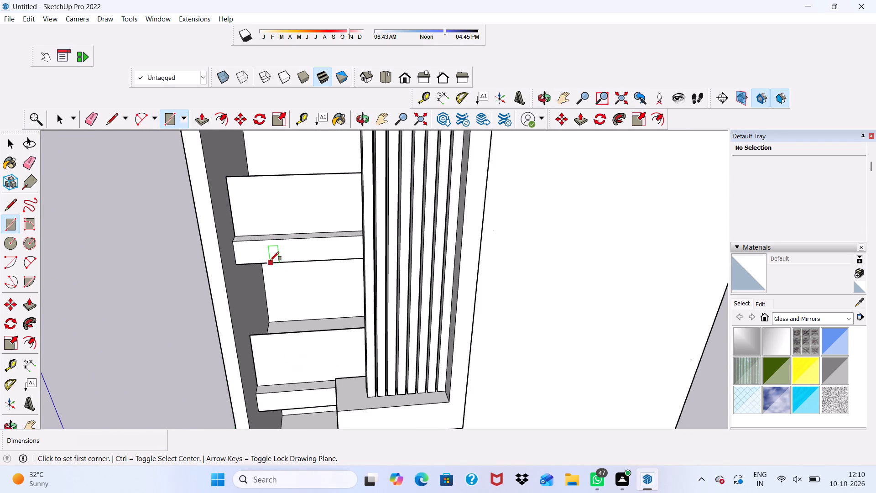
{"action": "scroll", "coordinate": [271, 260], "scroll_direction": "down", "scroll_amount": 1}
{"action": "middle_click", "coordinate": [278, 263]}
{"action": "scroll", "coordinate": [277, 261], "scroll_direction": "up", "scroll_amount": 1}
{"action": "scroll", "coordinate": [277, 261], "scroll_direction": "down", "scroll_amount": 2}
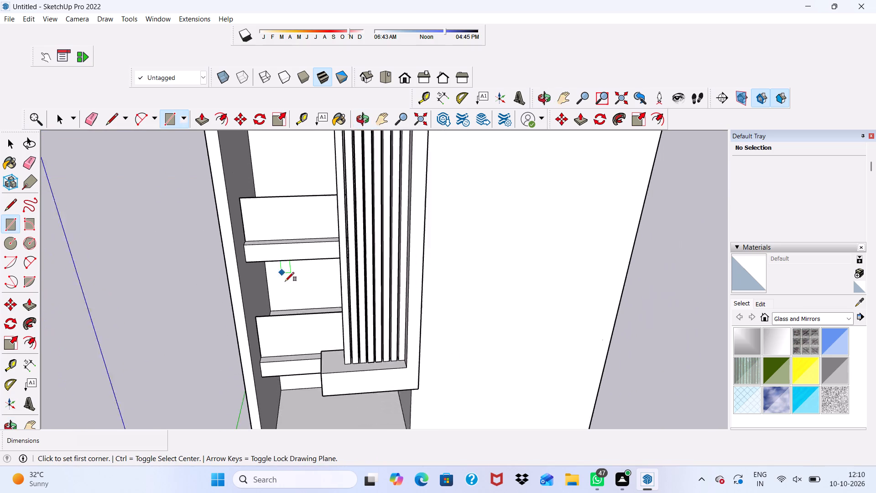
{"action": "scroll", "coordinate": [285, 281], "scroll_direction": "down", "scroll_amount": 12}
{"action": "middle_click_drag", "start_coordinate": [283, 262], "coordinate": [369, 239]}
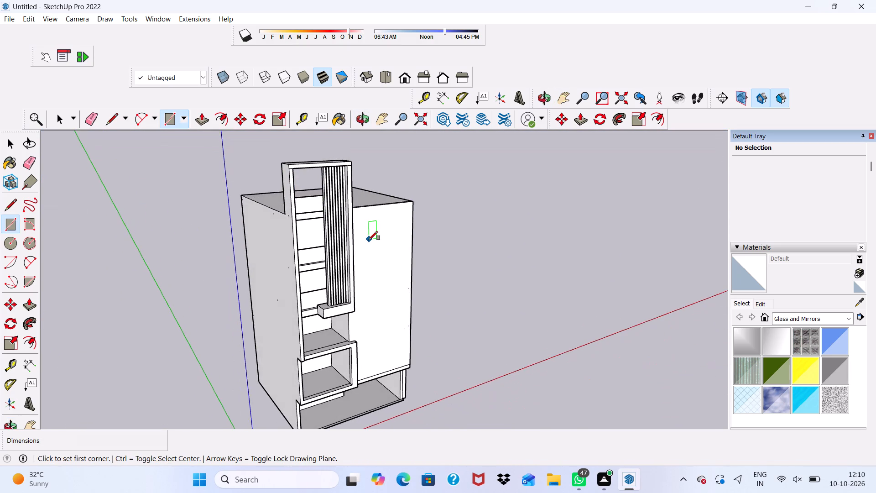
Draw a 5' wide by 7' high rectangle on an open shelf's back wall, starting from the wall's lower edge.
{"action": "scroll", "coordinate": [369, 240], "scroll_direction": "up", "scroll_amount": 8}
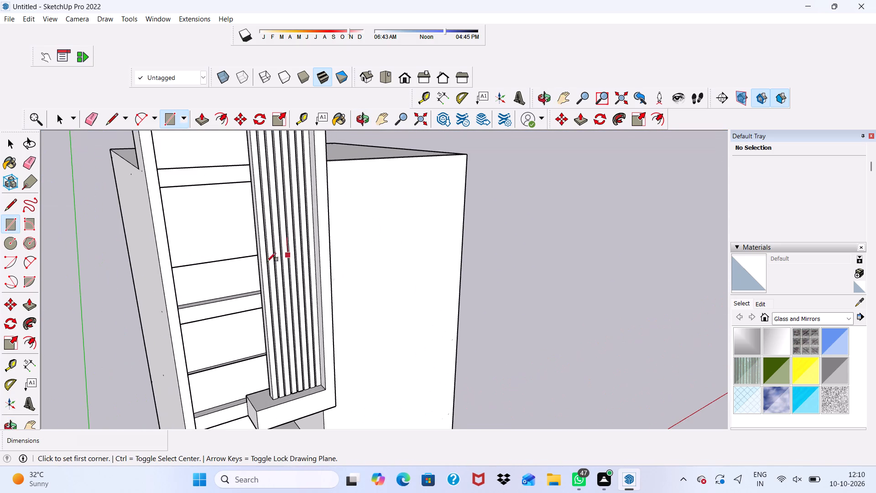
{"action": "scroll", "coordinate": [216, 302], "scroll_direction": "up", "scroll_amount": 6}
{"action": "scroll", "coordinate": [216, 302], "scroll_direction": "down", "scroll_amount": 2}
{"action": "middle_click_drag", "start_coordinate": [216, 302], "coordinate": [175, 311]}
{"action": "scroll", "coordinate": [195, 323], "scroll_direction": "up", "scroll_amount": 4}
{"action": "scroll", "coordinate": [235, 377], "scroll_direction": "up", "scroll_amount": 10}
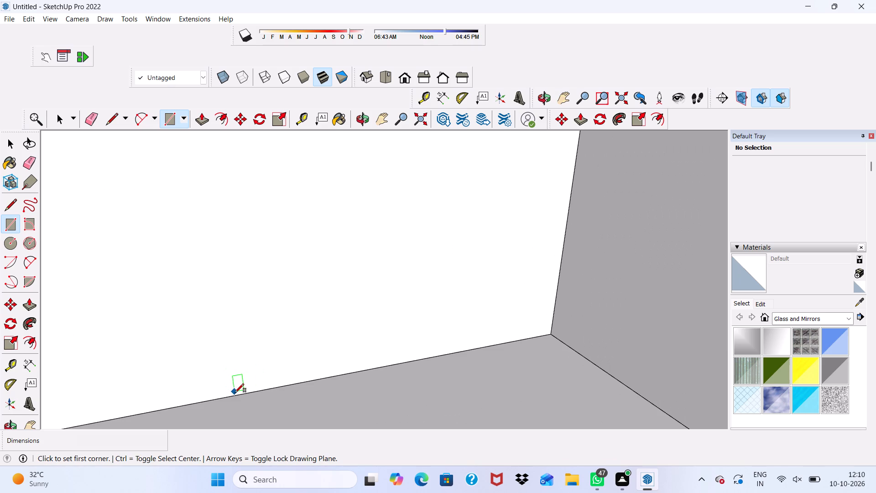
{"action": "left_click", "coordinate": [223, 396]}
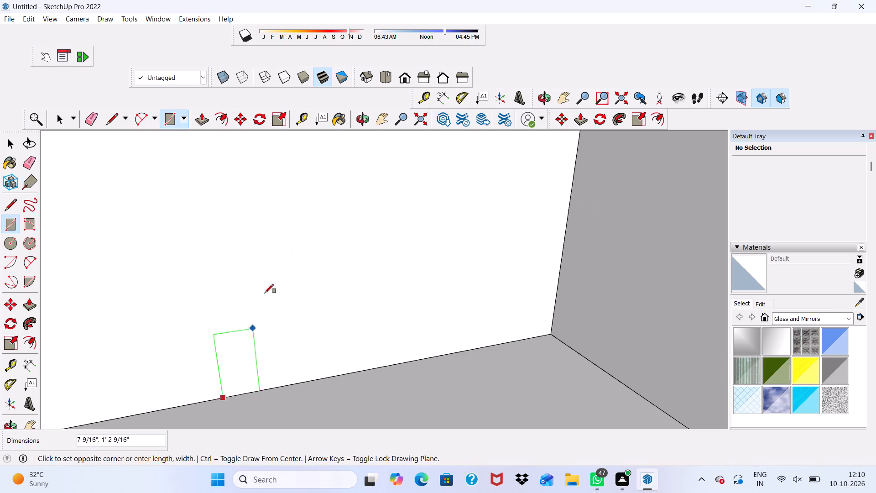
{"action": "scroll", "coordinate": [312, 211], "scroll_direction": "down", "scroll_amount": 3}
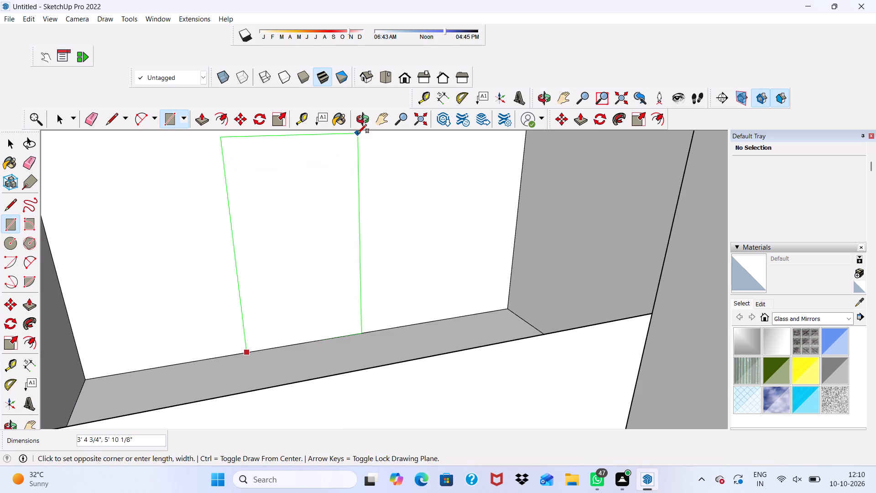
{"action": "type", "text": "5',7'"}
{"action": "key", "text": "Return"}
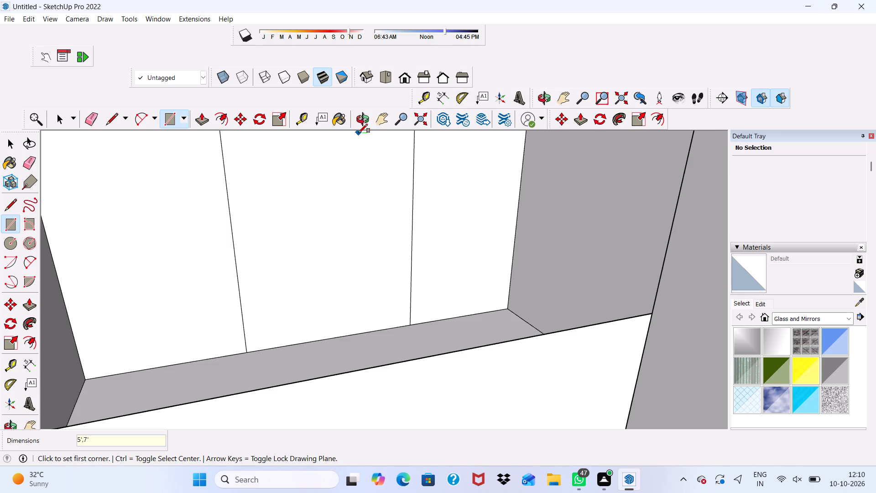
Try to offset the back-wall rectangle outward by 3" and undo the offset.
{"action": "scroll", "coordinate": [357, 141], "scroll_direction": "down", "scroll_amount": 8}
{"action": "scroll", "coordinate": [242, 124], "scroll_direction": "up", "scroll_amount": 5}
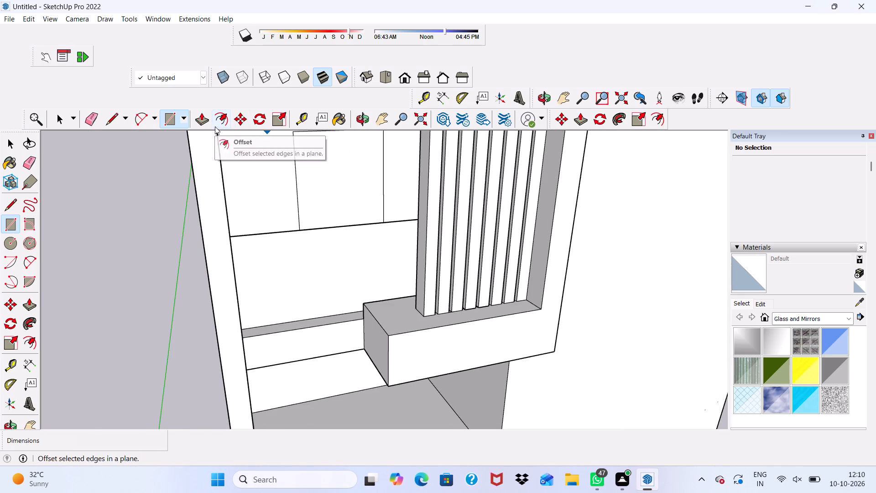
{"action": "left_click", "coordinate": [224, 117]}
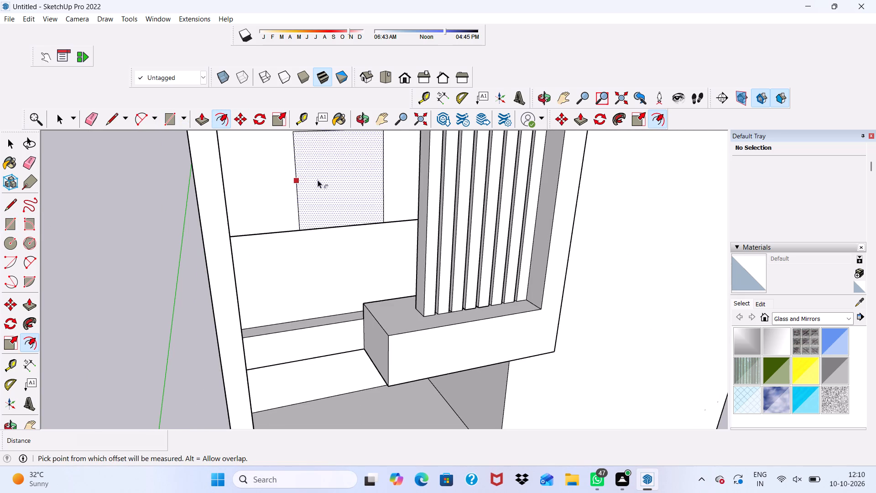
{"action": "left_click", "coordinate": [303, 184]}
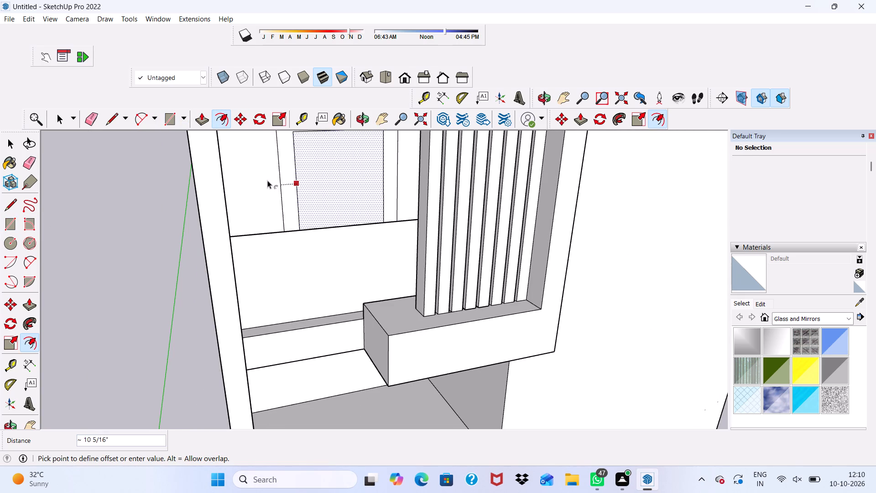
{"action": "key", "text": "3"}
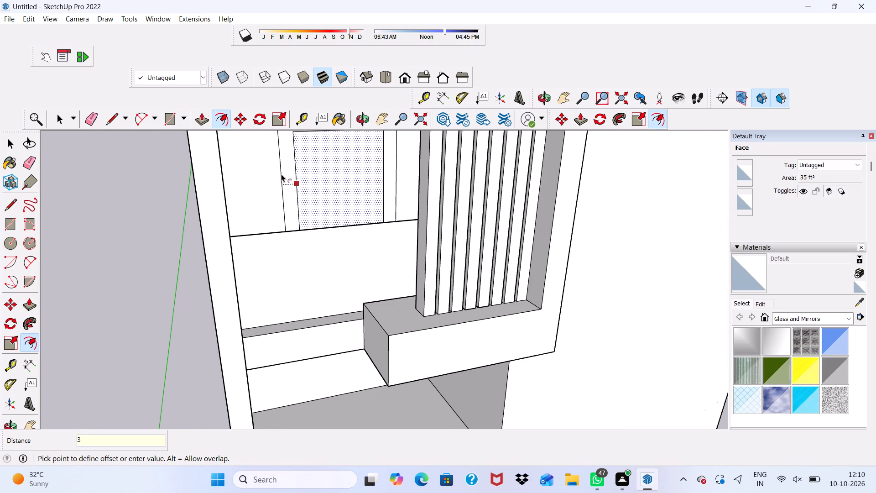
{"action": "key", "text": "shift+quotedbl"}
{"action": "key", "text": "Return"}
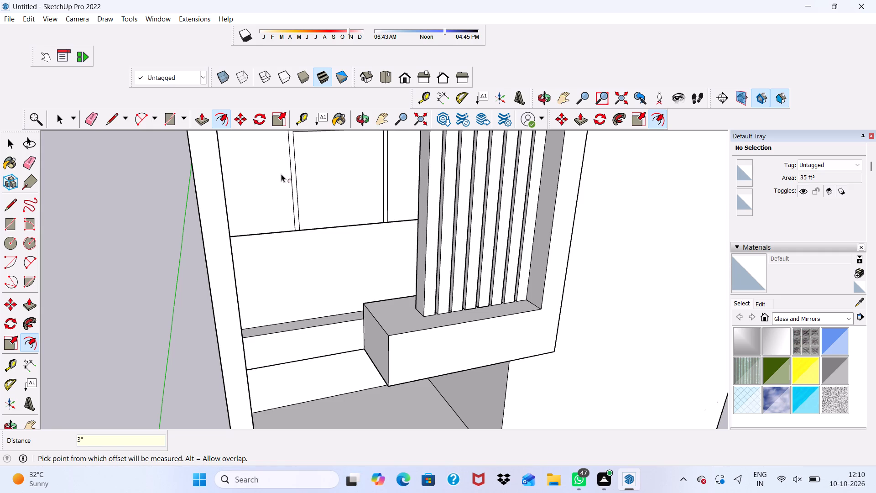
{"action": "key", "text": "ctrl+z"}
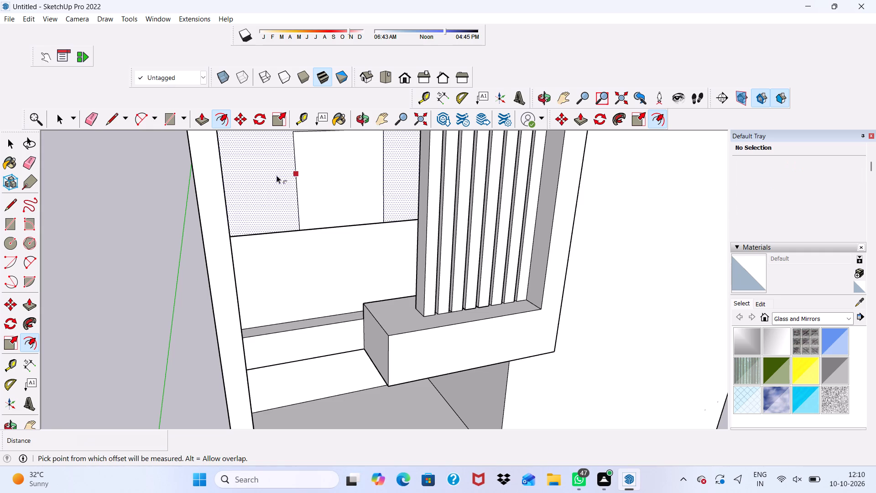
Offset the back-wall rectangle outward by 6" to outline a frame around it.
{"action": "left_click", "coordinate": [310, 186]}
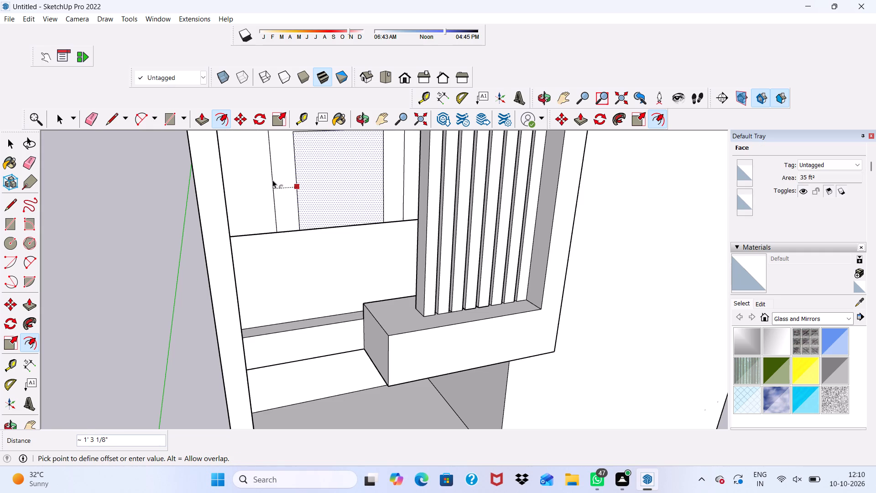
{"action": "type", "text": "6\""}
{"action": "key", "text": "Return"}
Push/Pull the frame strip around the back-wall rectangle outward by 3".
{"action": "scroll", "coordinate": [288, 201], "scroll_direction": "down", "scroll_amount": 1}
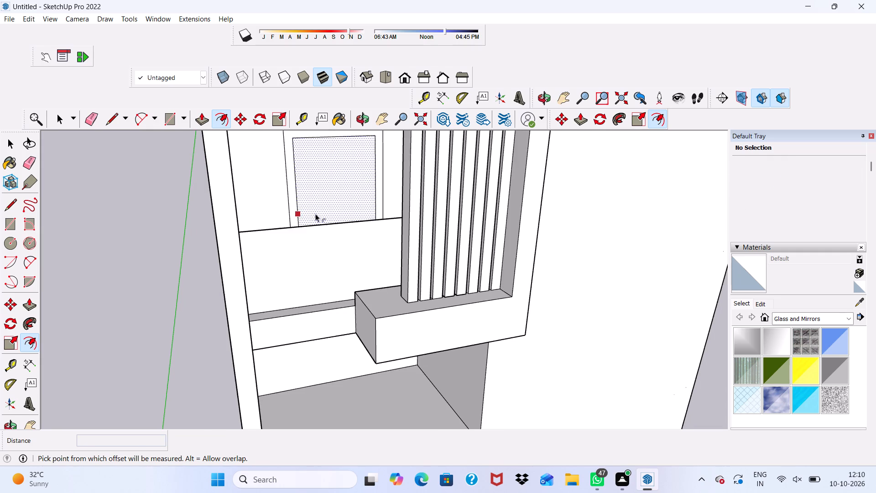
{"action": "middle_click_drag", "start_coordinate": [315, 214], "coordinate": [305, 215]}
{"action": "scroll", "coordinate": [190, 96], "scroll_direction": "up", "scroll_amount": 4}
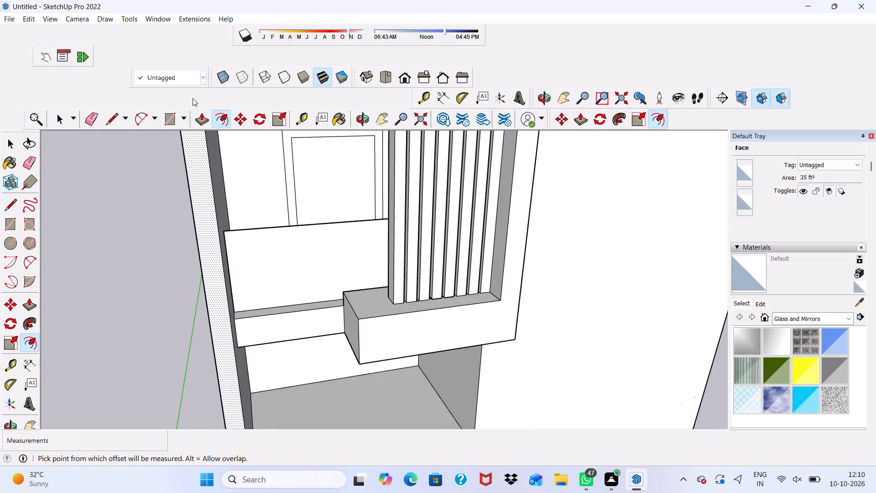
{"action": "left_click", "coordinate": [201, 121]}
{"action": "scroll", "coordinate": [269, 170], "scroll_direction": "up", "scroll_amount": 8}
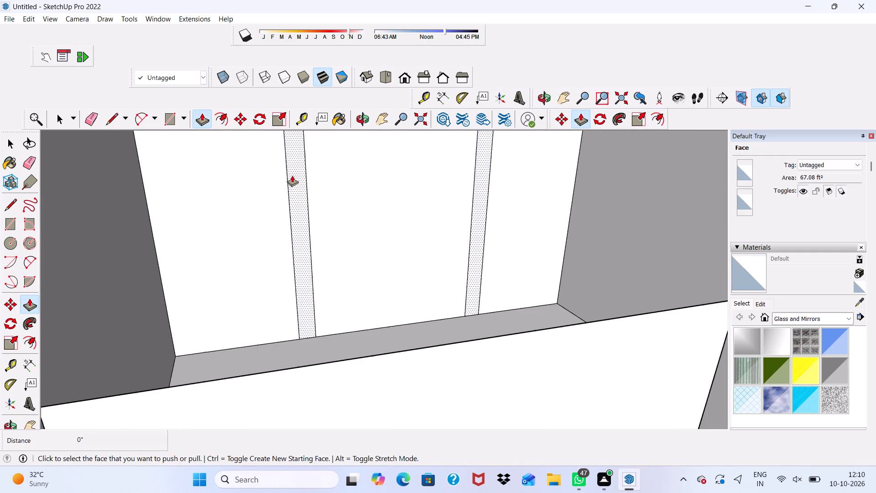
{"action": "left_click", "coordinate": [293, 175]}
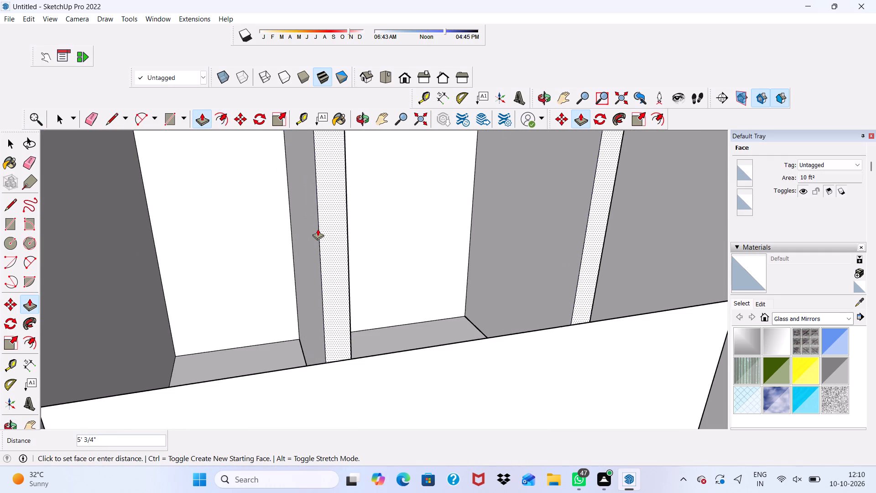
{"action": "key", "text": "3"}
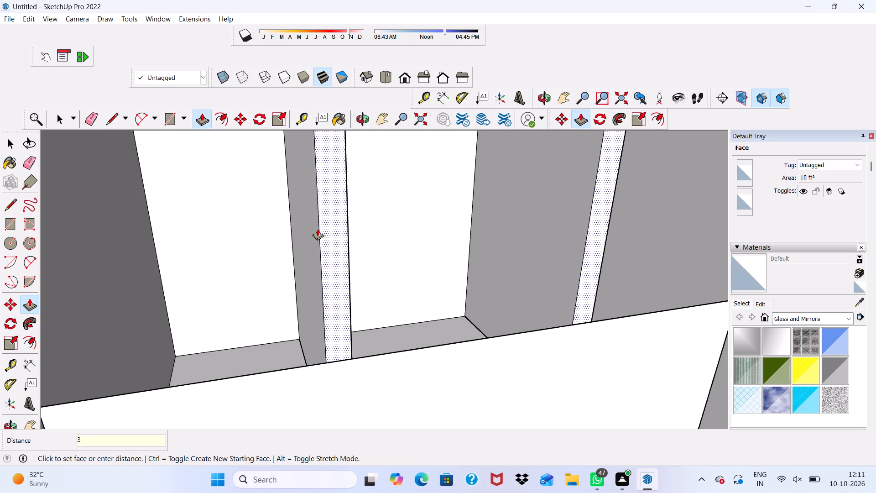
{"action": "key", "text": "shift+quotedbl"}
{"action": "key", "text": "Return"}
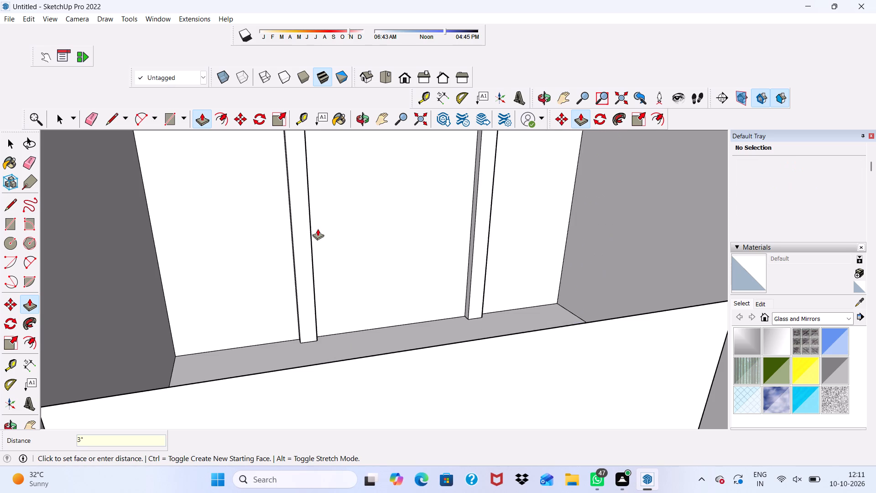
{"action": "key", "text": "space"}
Examine the frame on the open shelf's back wall from several angles, including through the slats.
{"action": "scroll", "coordinate": [320, 229], "scroll_direction": "down", "scroll_amount": 8}
{"action": "middle_click_drag", "start_coordinate": [314, 292], "coordinate": [380, 242]}
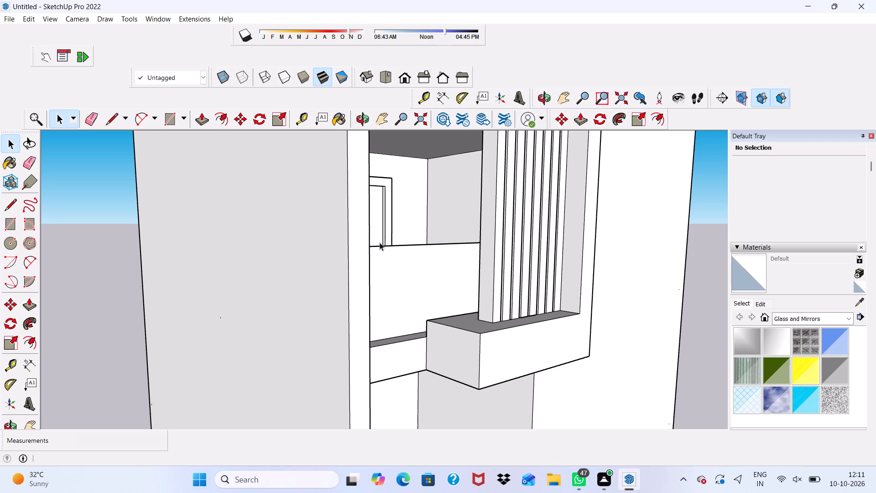
{"action": "scroll", "coordinate": [380, 242], "scroll_direction": "down", "scroll_amount": 4}
{"action": "middle_click_drag", "start_coordinate": [379, 246], "coordinate": [288, 218]}
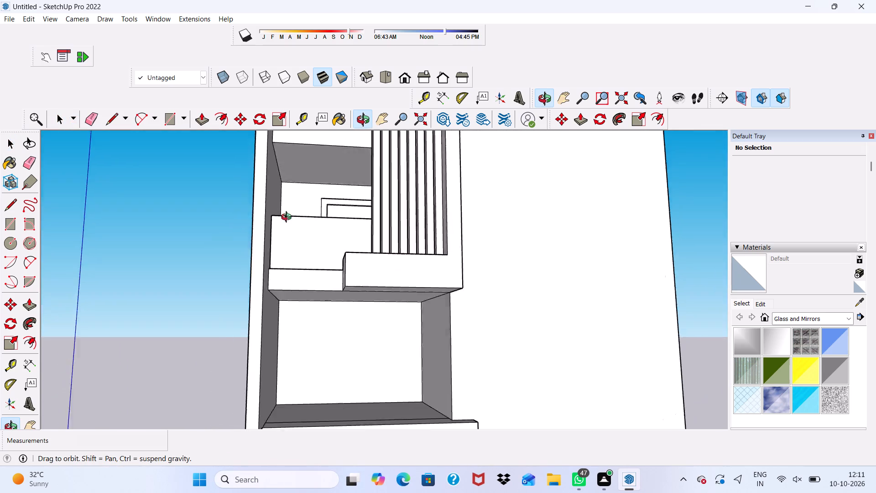
{"action": "middle_click_drag", "start_coordinate": [288, 218], "coordinate": [276, 285]}
{"action": "scroll", "coordinate": [336, 261], "scroll_direction": "up", "scroll_amount": 5}
{"action": "scroll", "coordinate": [321, 212], "scroll_direction": "up", "scroll_amount": 5}
{"action": "scroll", "coordinate": [318, 209], "scroll_direction": "down", "scroll_amount": 1}
{"action": "middle_click_drag", "start_coordinate": [318, 209], "coordinate": [369, 186]}
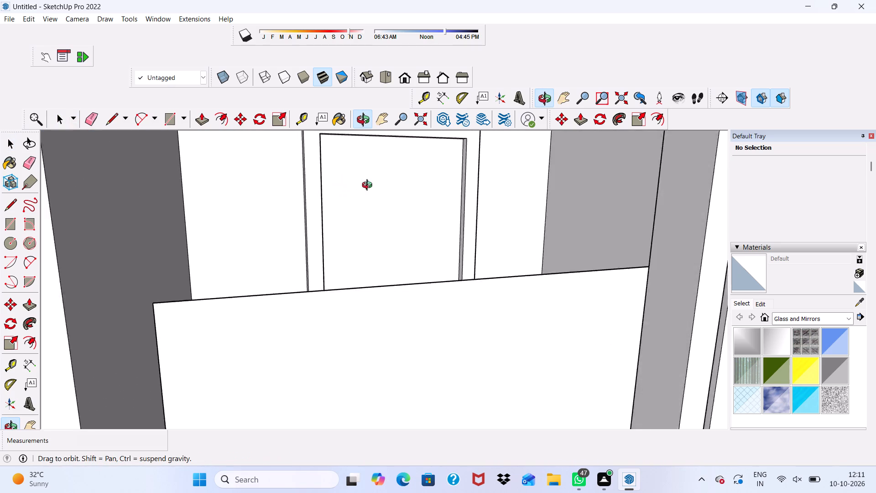
{"action": "middle_click_drag", "start_coordinate": [369, 186], "coordinate": [308, 200]}
{"action": "scroll", "coordinate": [310, 204], "scroll_direction": "down", "scroll_amount": 2}
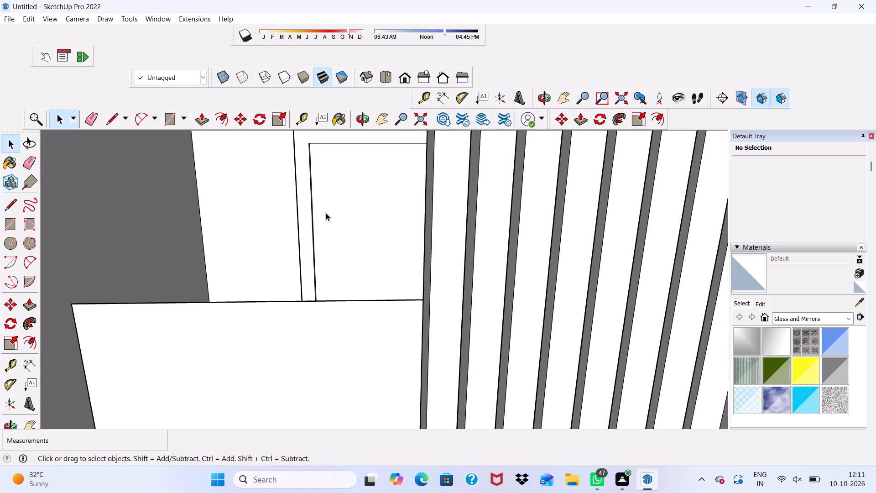
{"action": "scroll", "coordinate": [339, 219], "scroll_direction": "down", "scroll_amount": 4}
{"action": "scroll", "coordinate": [363, 222], "scroll_direction": "up", "scroll_amount": 6}
{"action": "scroll", "coordinate": [352, 205], "scroll_direction": "down", "scroll_amount": 6}
{"action": "middle_click_drag", "start_coordinate": [304, 183], "coordinate": [294, 168]}
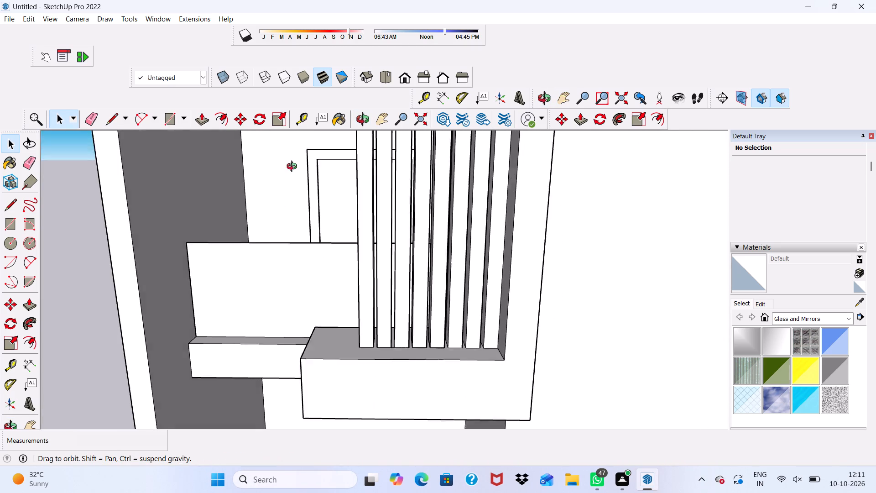
{"action": "middle_click_drag", "start_coordinate": [294, 168], "coordinate": [346, 186]}
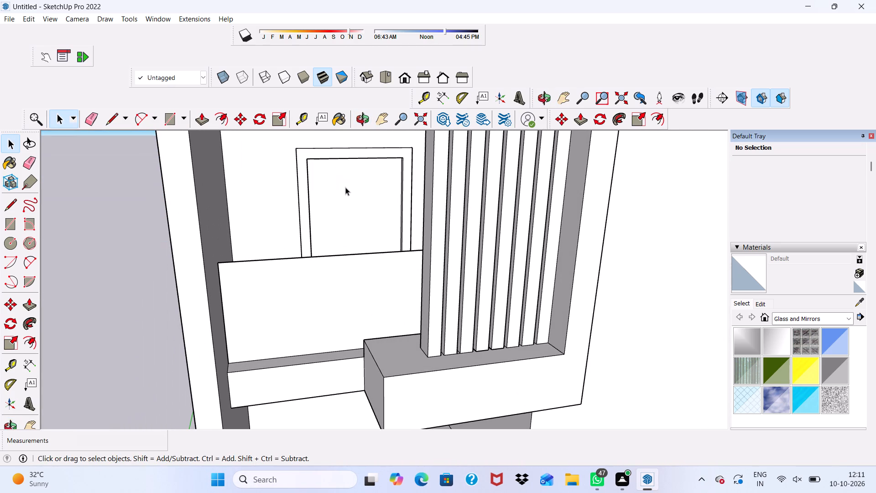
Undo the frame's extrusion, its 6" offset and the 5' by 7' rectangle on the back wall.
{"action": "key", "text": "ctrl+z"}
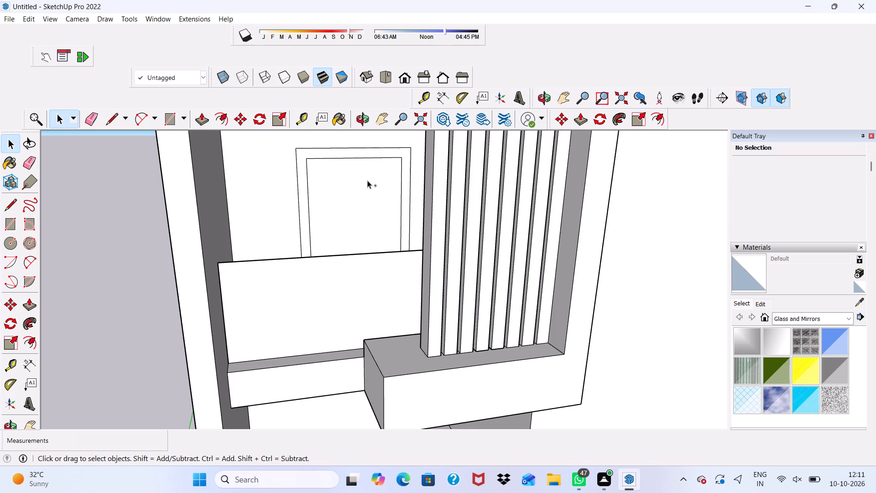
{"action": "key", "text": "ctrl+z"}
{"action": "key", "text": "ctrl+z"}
Draw a 3' by 7' door rectangle on the recess's back wall, standing on the wall's bottom edge near the slatted side.
{"action": "scroll", "coordinate": [360, 182], "scroll_direction": "up", "scroll_amount": 2}
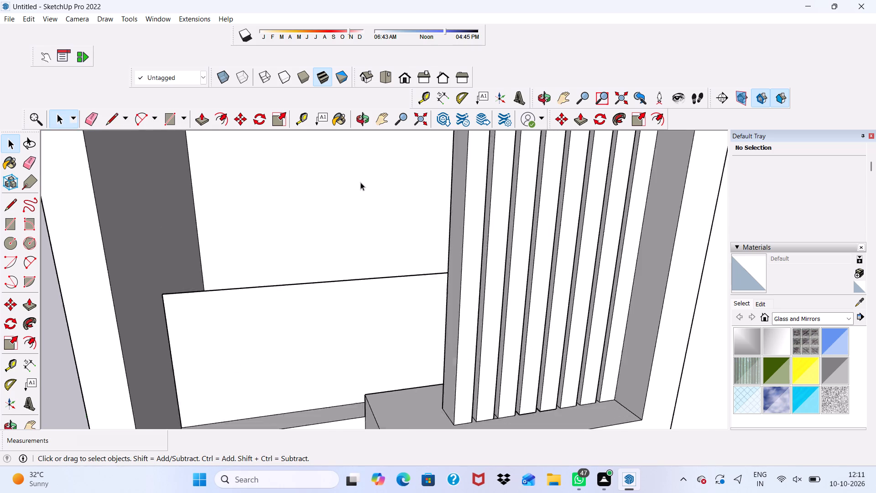
{"action": "scroll", "coordinate": [360, 182], "scroll_direction": "up", "scroll_amount": 4}
{"action": "scroll", "coordinate": [360, 182], "scroll_direction": "down", "scroll_amount": 4}
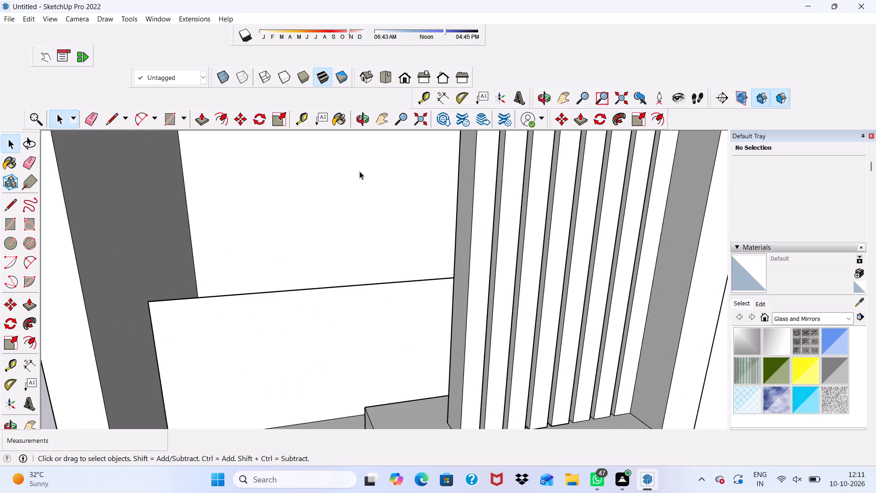
{"action": "scroll", "coordinate": [360, 171], "scroll_direction": "up", "scroll_amount": 4}
{"action": "scroll", "coordinate": [412, 105], "scroll_direction": "down", "scroll_amount": 1}
{"action": "middle_click_drag", "start_coordinate": [412, 105], "coordinate": [382, 240]}
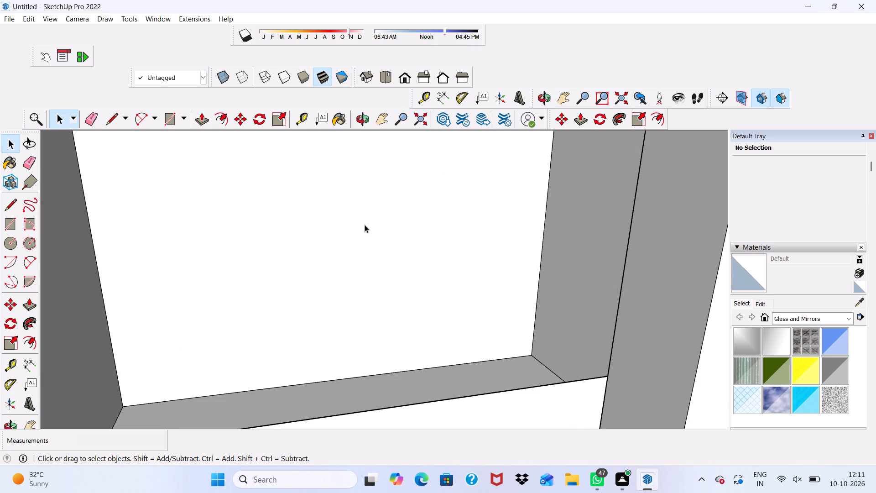
{"action": "left_click", "coordinate": [162, 115]}
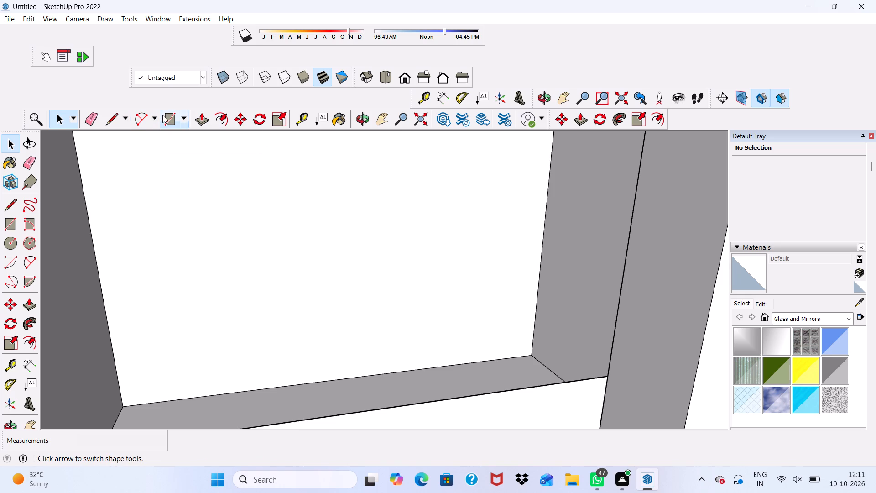
{"action": "left_click", "coordinate": [395, 371]}
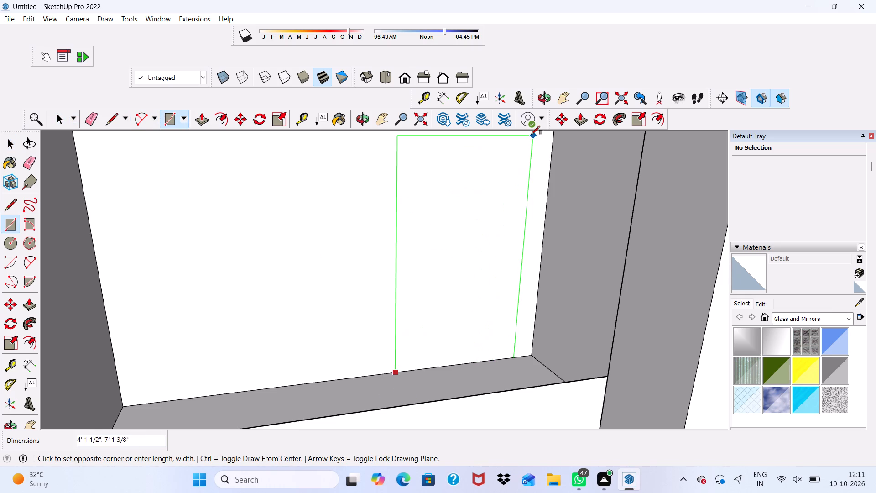
{"action": "scroll", "coordinate": [548, 158], "scroll_direction": "down", "scroll_amount": 4}
{"action": "middle_click_drag", "start_coordinate": [548, 160], "coordinate": [544, 171]}
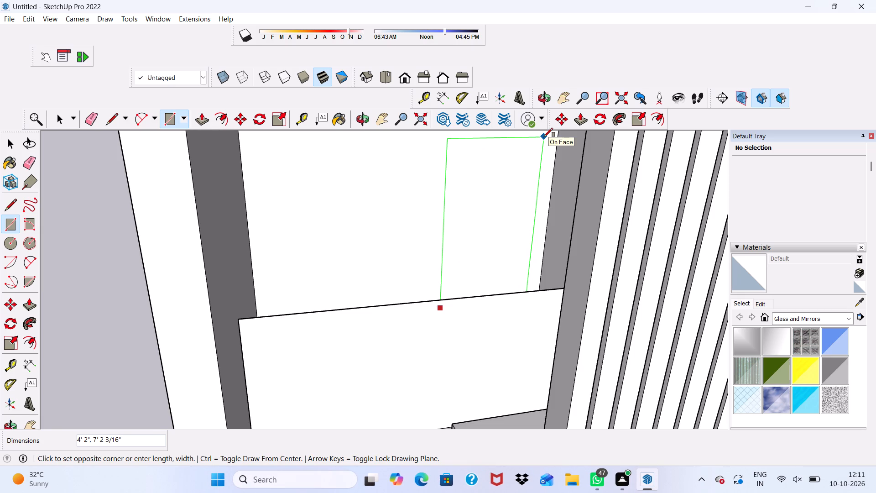
{"action": "middle_click_drag", "start_coordinate": [545, 136], "coordinate": [549, 164]}
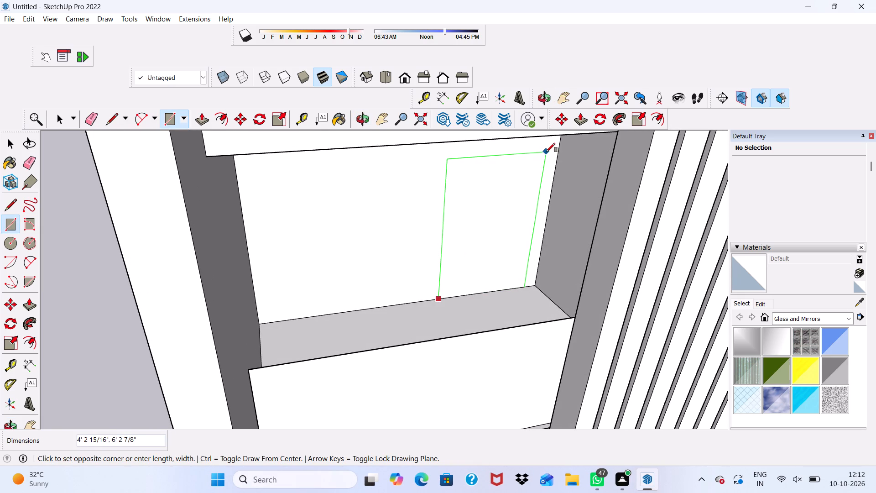
{"action": "type", "text": "3',7'"}
{"action": "key", "text": "Return"}
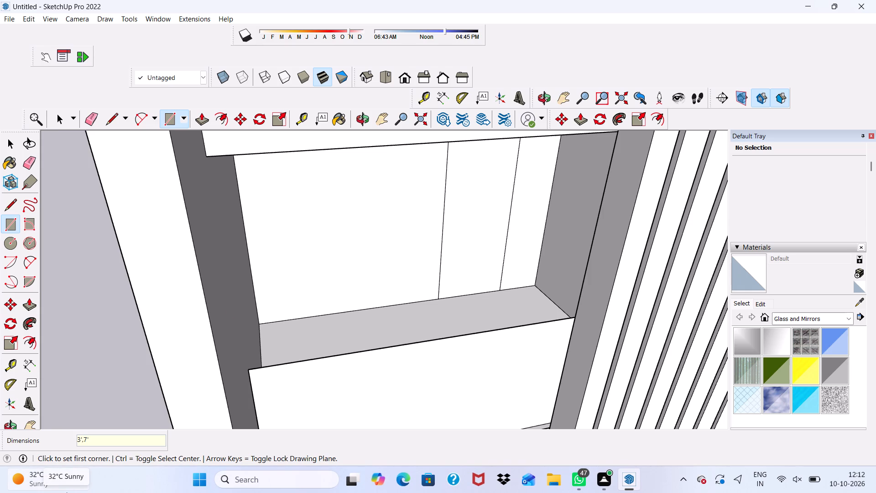
Offset the 3' by 7' door rectangle outward by 3" to outline its frame.
{"action": "scroll", "coordinate": [46, 492], "scroll_direction": "down", "scroll_amount": 4}
{"action": "scroll", "coordinate": [377, 375], "scroll_direction": "up", "scroll_amount": 4}
{"action": "scroll", "coordinate": [377, 375], "scroll_direction": "down", "scroll_amount": 1}
{"action": "middle_click_drag", "start_coordinate": [379, 376], "coordinate": [351, 376]}
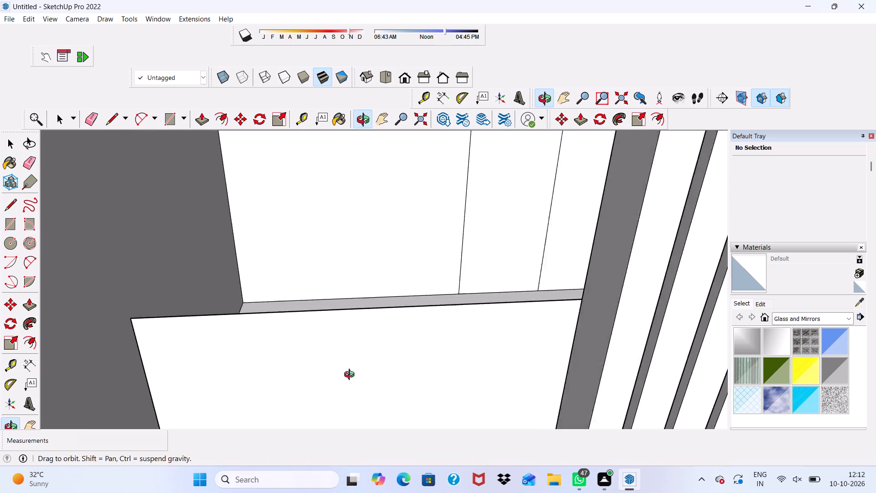
{"action": "middle_click_drag", "start_coordinate": [351, 376], "coordinate": [354, 370]}
{"action": "key", "text": "space"}
{"action": "scroll", "coordinate": [238, 170], "scroll_direction": "up", "scroll_amount": 4}
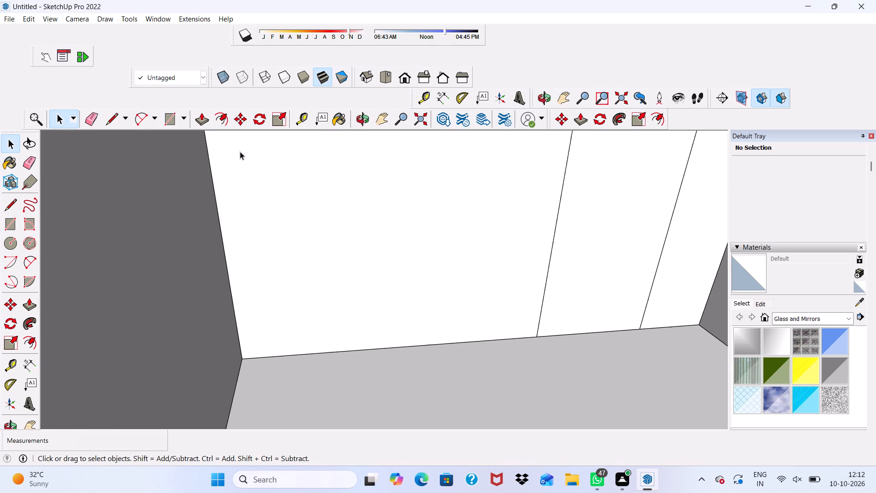
{"action": "left_click", "coordinate": [219, 121]}
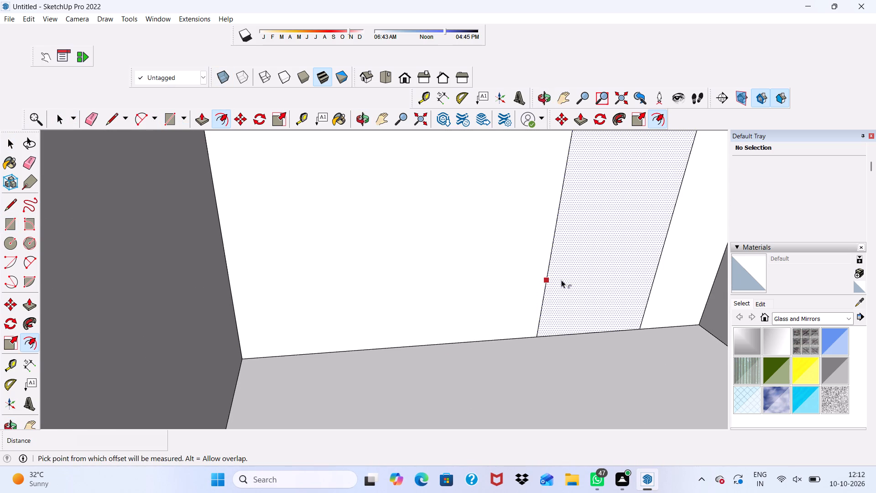
{"action": "left_click", "coordinate": [561, 280]}
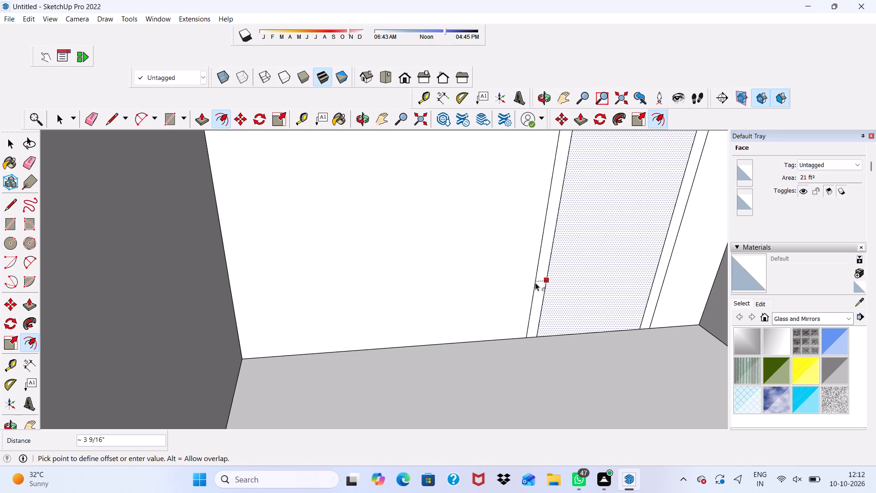
{"action": "key", "text": "3"}
{"action": "key", "text": "shift+quotedbl"}
{"action": "key", "text": "Return"}
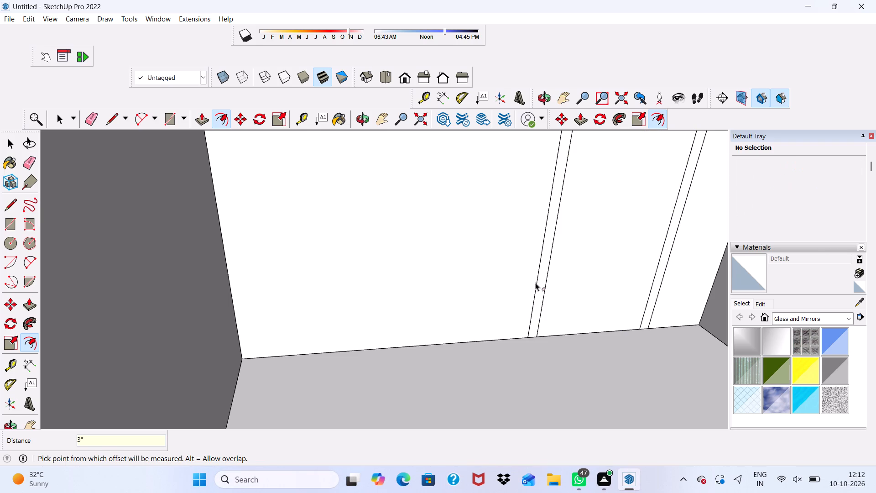
{"action": "key", "text": "space"}
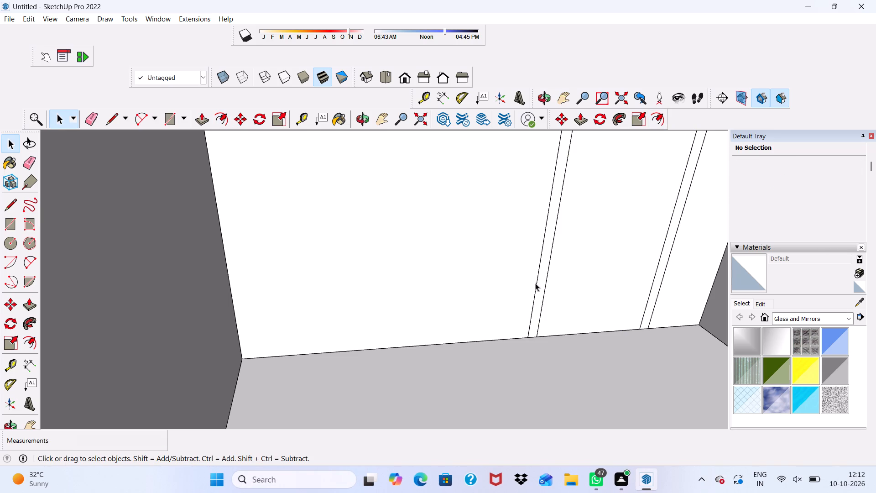
Push/Pull the narrow frame strip around the door rectangle outward by 3".
{"action": "scroll", "coordinate": [539, 274], "scroll_direction": "up", "scroll_amount": 11}
{"action": "left_click", "coordinate": [547, 264]}
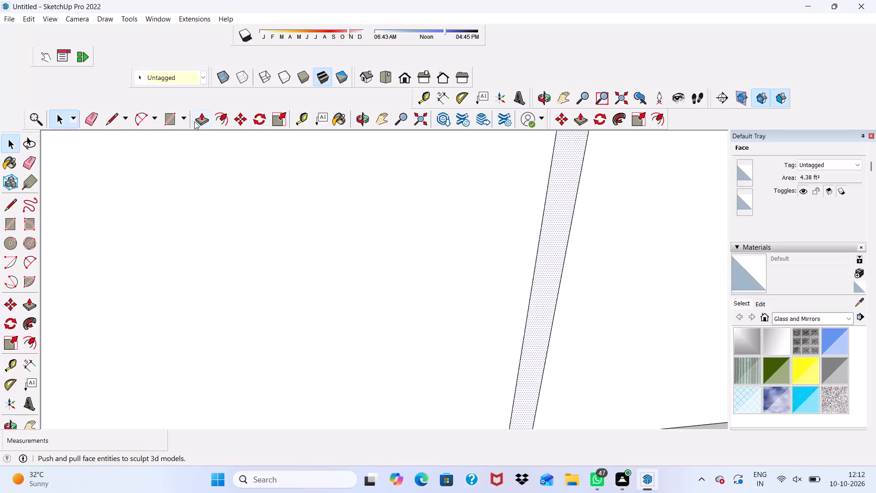
{"action": "left_click", "coordinate": [194, 121]}
{"action": "left_click", "coordinate": [547, 262]}
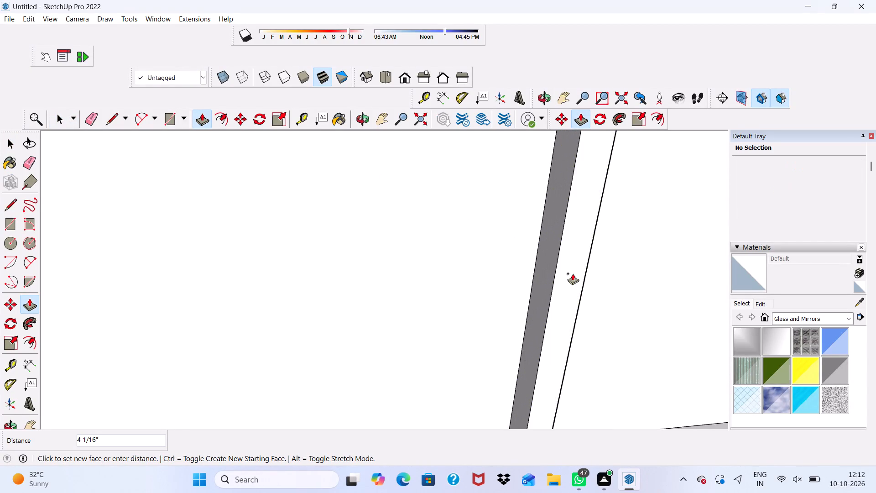
{"action": "key", "text": "3"}
{"action": "key", "text": "shift+quotedbl"}
{"action": "key", "text": "Return"}
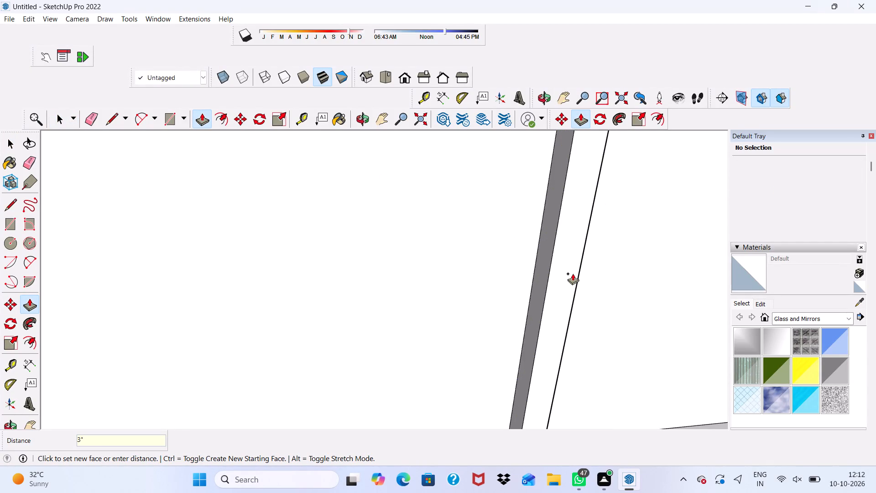
{"action": "key", "text": "space"}
Draw a window rectangle about 3'10" wide and 3'5" high on the back wall beside the door frame.
{"action": "scroll", "coordinate": [495, 220], "scroll_direction": "down", "scroll_amount": 4}
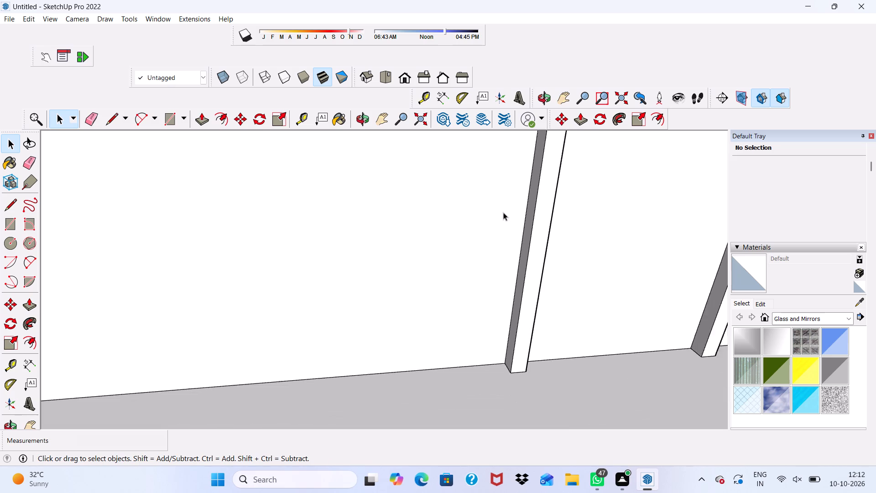
{"action": "scroll", "coordinate": [503, 212], "scroll_direction": "down", "scroll_amount": 9}
{"action": "scroll", "coordinate": [559, 288], "scroll_direction": "up", "scroll_amount": 1}
{"action": "middle_click_drag", "start_coordinate": [558, 288], "coordinate": [513, 239]}
{"action": "scroll", "coordinate": [513, 242], "scroll_direction": "down", "scroll_amount": 4}
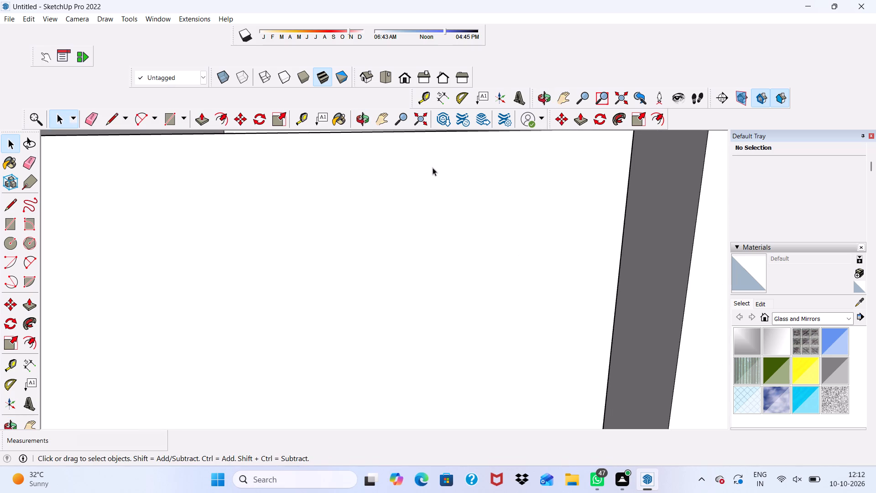
{"action": "left_click", "coordinate": [401, 75]}
{"action": "scroll", "coordinate": [487, 186], "scroll_direction": "down", "scroll_amount": 8}
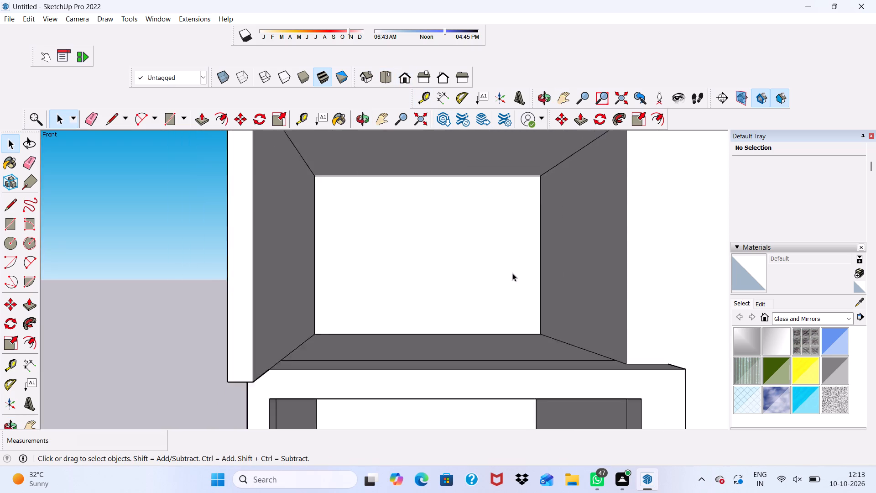
{"action": "scroll", "coordinate": [512, 273], "scroll_direction": "down", "scroll_amount": 7}
{"action": "scroll", "coordinate": [515, 281], "scroll_direction": "up", "scroll_amount": 1}
{"action": "scroll", "coordinate": [510, 254], "scroll_direction": "down", "scroll_amount": 5}
{"action": "scroll", "coordinate": [460, 178], "scroll_direction": "up", "scroll_amount": 6}
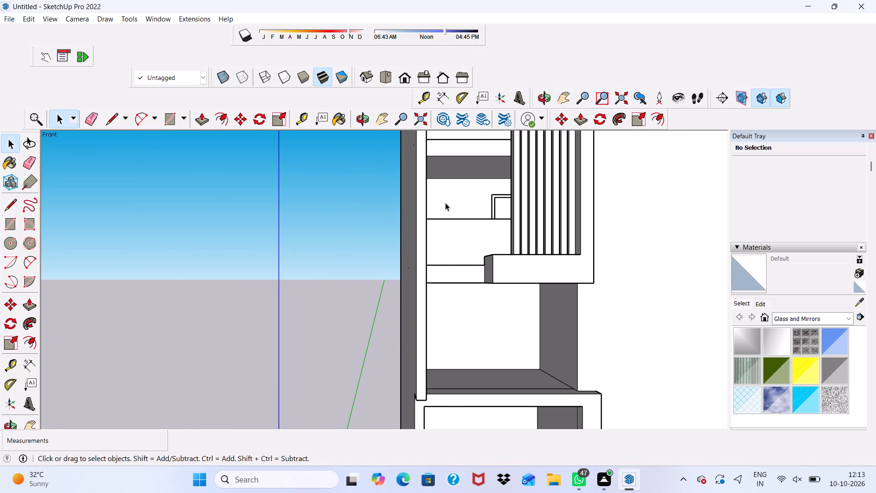
{"action": "scroll", "coordinate": [458, 193], "scroll_direction": "up", "scroll_amount": 6}
{"action": "left_click", "coordinate": [172, 120]}
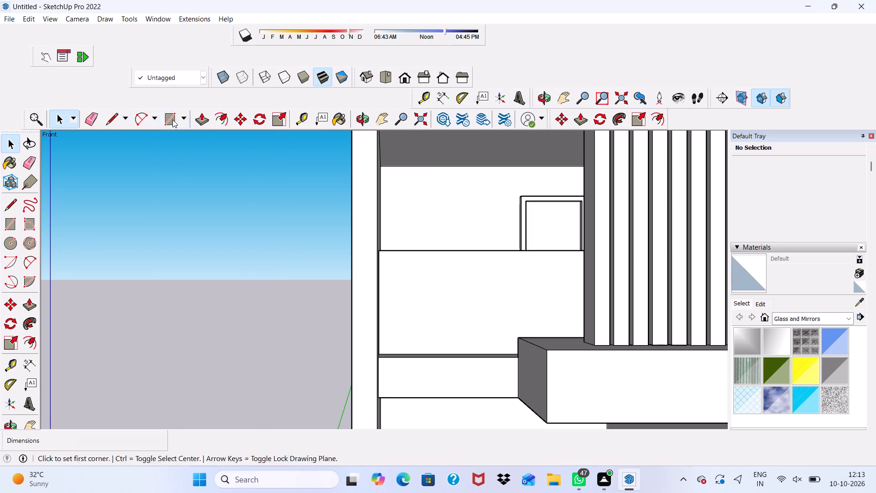
{"action": "middle_click_drag", "start_coordinate": [413, 166], "coordinate": [409, 189]}
{"action": "scroll", "coordinate": [448, 200], "scroll_direction": "up", "scroll_amount": 4}
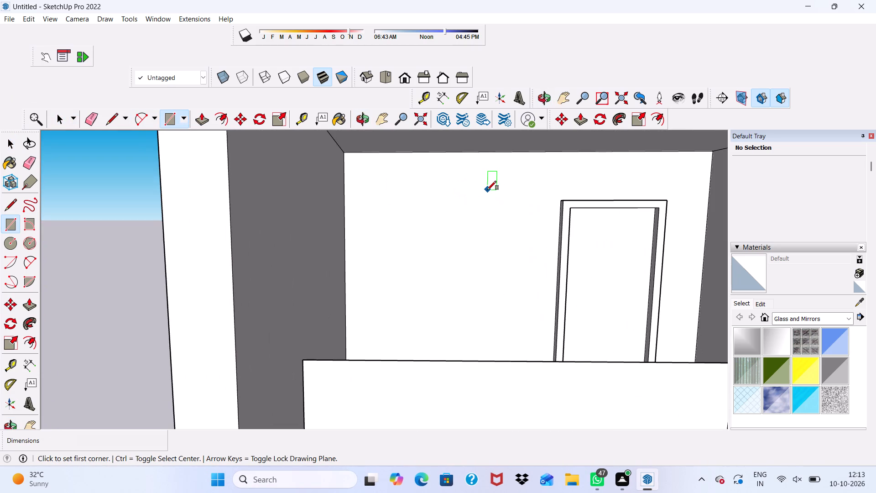
{"action": "left_click", "coordinate": [493, 189]}
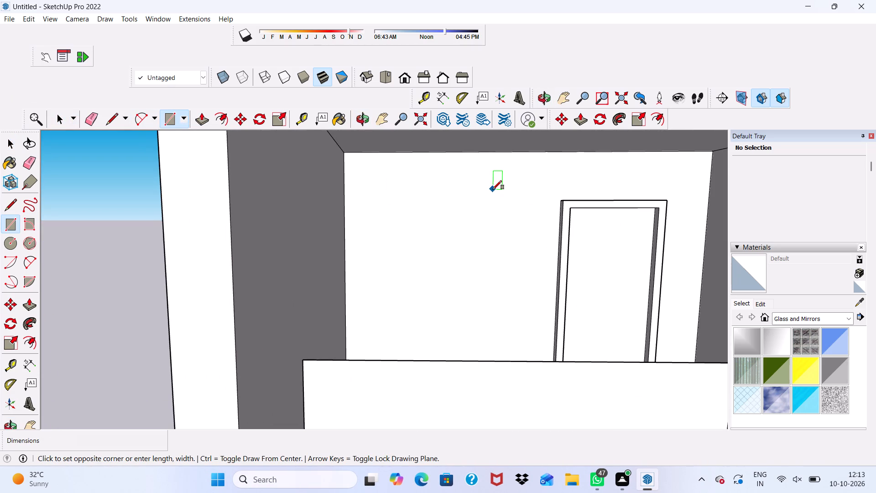
{"action": "left_click", "coordinate": [382, 287]}
Offset the window rectangle outward by 6" to outline its frame.
{"action": "left_click", "coordinate": [223, 119]}
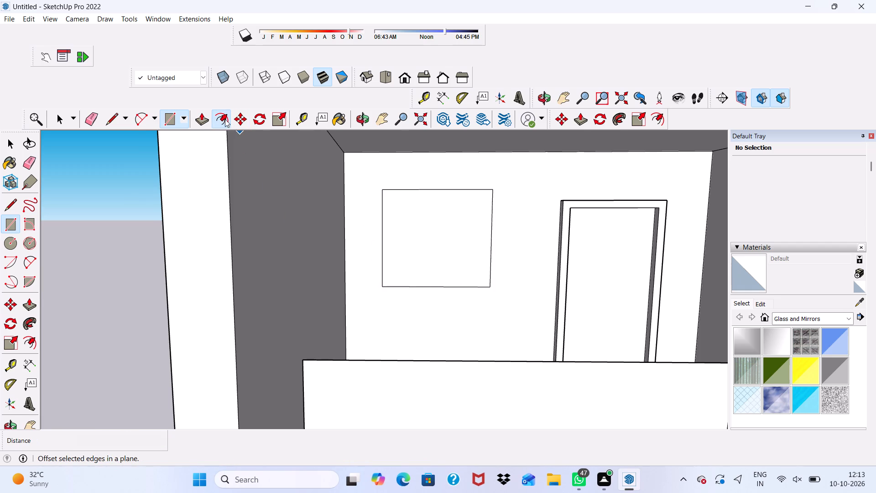
{"action": "left_click", "coordinate": [392, 229]}
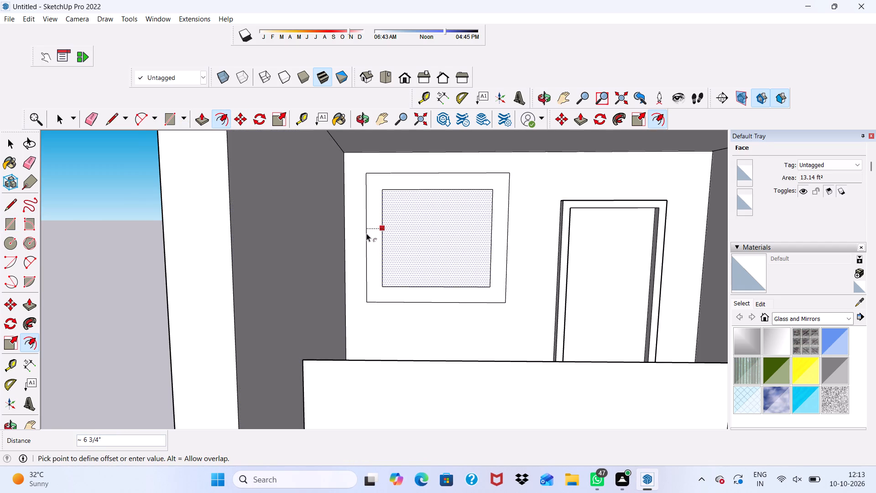
{"action": "key", "text": "6"}
{"action": "key", "text": "shift+quotedbl"}
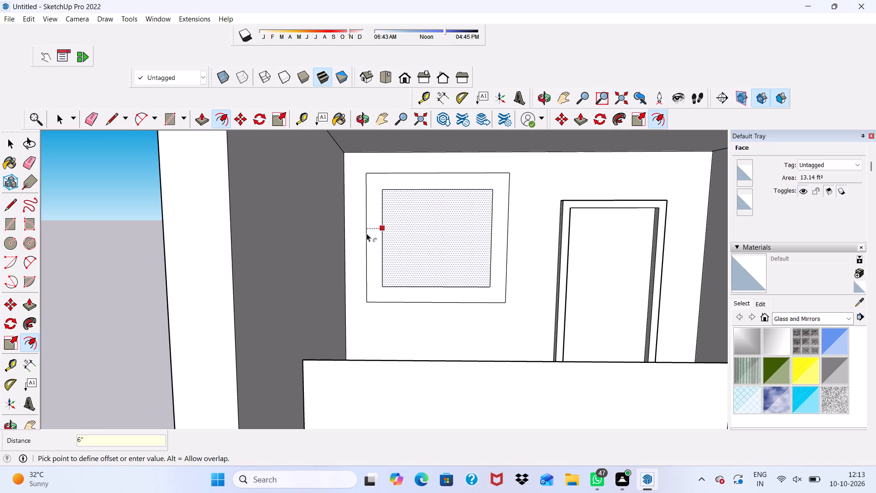
{"action": "key", "text": "Return"}
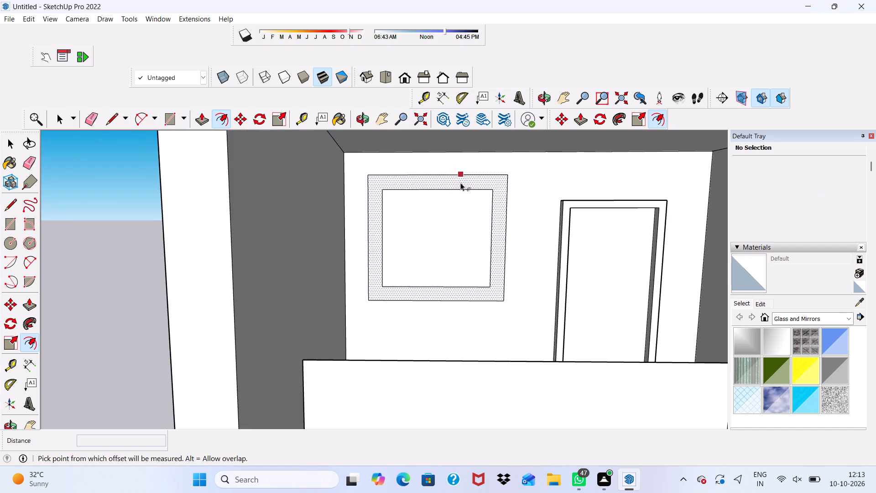
Draw a vertical mullion rectangle about 4 5/8" wide from the midpoint of the window's inner top edge down to its bottom edge.
{"action": "left_click", "coordinate": [171, 115]}
{"action": "scroll", "coordinate": [424, 173], "scroll_direction": "up", "scroll_amount": 3}
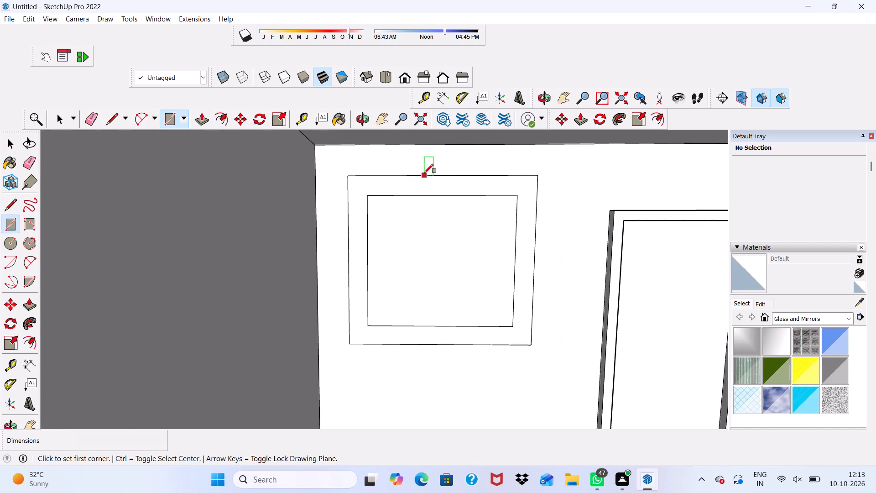
{"action": "left_click", "coordinate": [441, 195]}
{"action": "scroll", "coordinate": [441, 195], "scroll_direction": "down", "scroll_amount": 6}
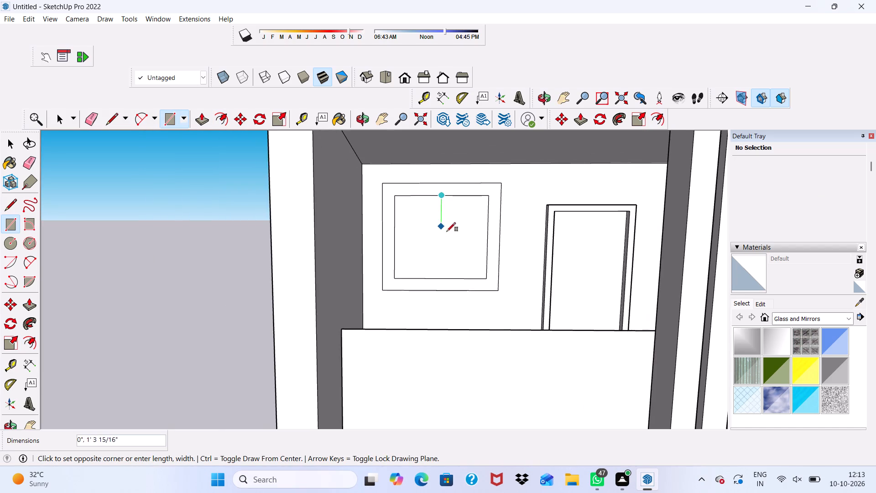
{"action": "scroll", "coordinate": [438, 271], "scroll_direction": "up", "scroll_amount": 4}
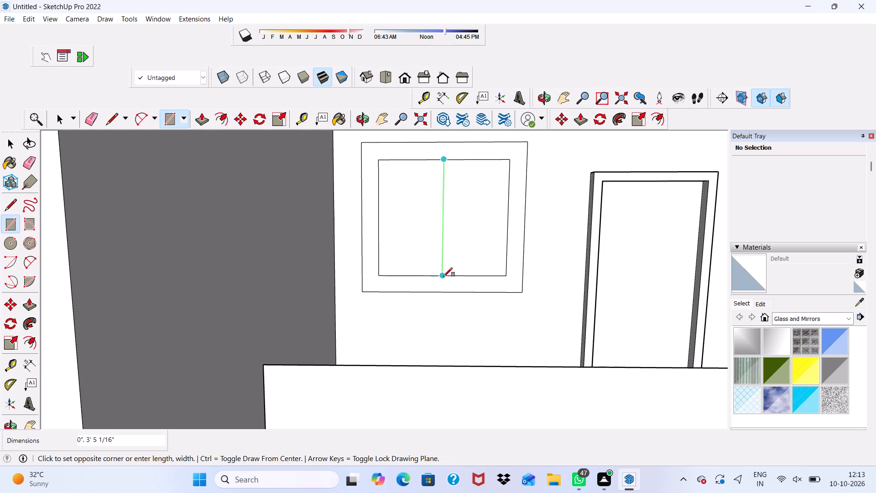
{"action": "scroll", "coordinate": [433, 277], "scroll_direction": "up", "scroll_amount": 4}
{"action": "scroll", "coordinate": [433, 278], "scroll_direction": "down", "scroll_amount": 2}
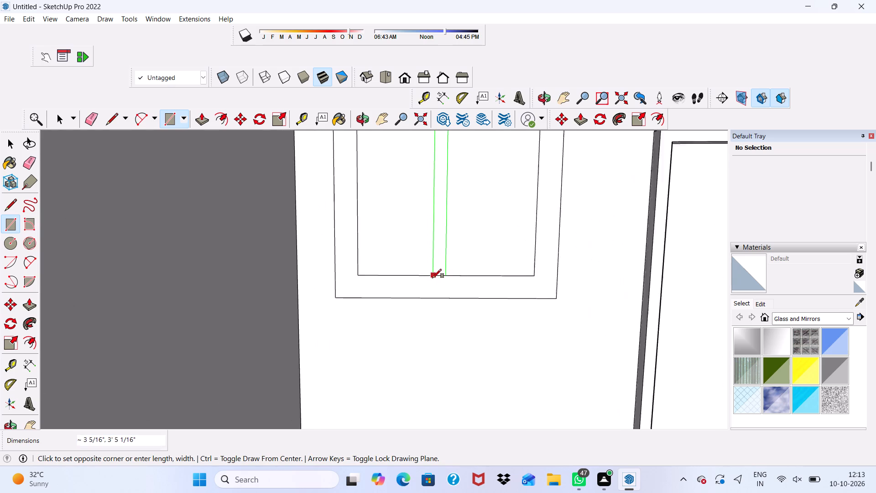
{"action": "scroll", "coordinate": [428, 276], "scroll_direction": "down", "scroll_amount": 5}
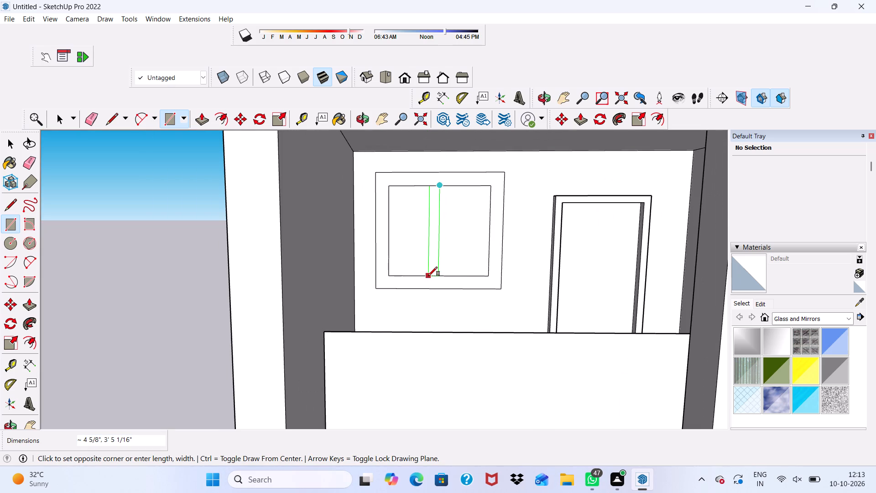
{"action": "left_click", "coordinate": [428, 276]}
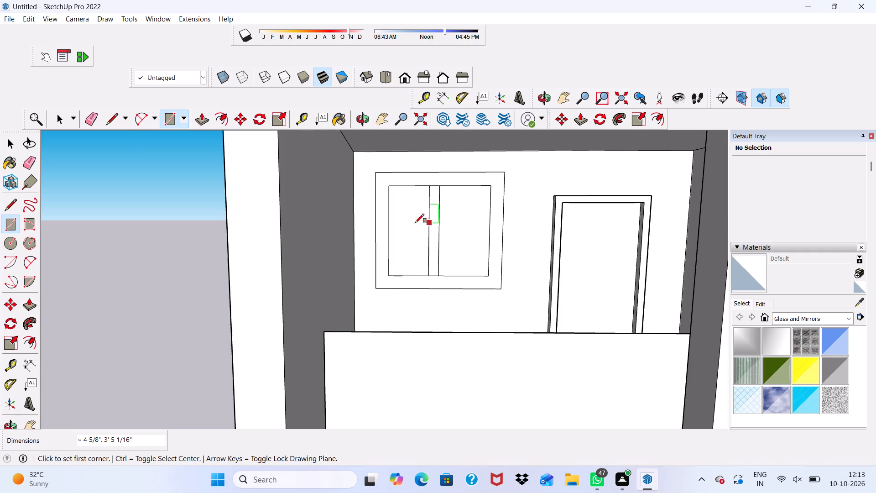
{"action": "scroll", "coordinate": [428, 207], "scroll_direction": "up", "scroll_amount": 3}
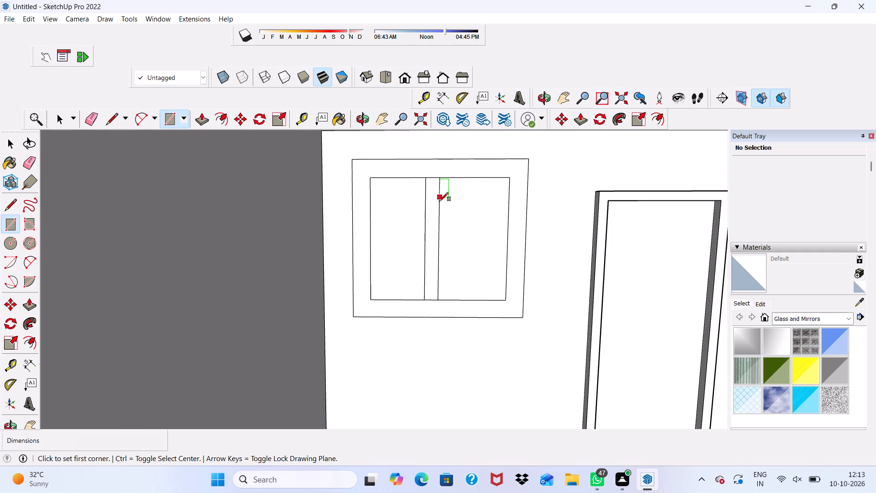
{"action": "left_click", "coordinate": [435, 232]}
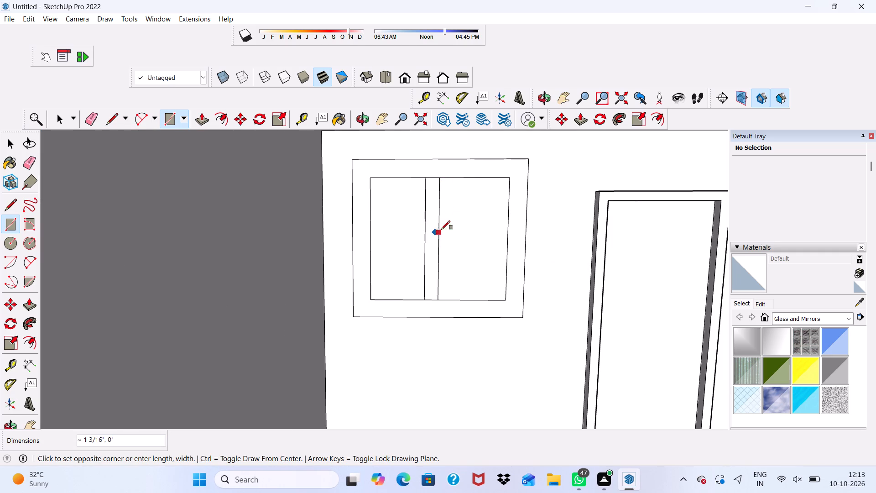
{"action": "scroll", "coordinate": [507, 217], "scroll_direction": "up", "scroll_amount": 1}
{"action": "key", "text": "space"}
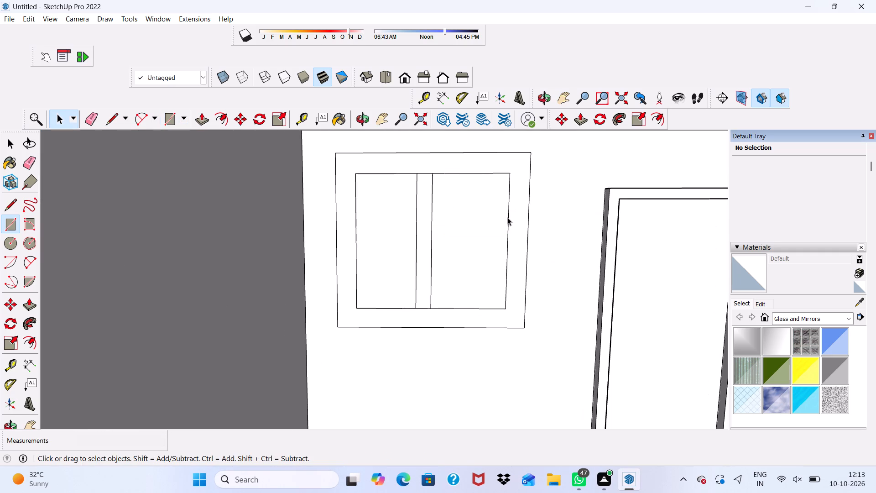
Draw a horizontal rail rectangle about 3 7/16" high and 1'11" wide from the mullion to the window's inner edge nearest the door.
{"action": "left_click", "coordinate": [166, 123]}
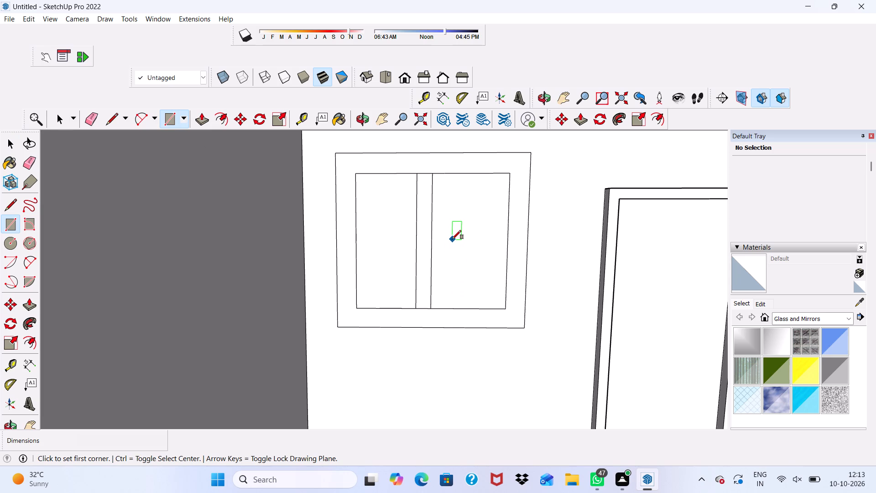
{"action": "scroll", "coordinate": [451, 235], "scroll_direction": "up", "scroll_amount": 2}
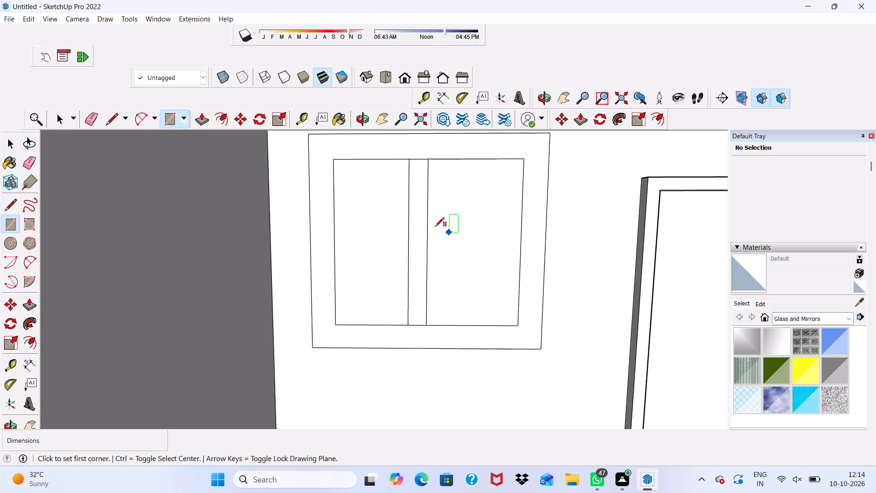
{"action": "left_click", "coordinate": [429, 210]}
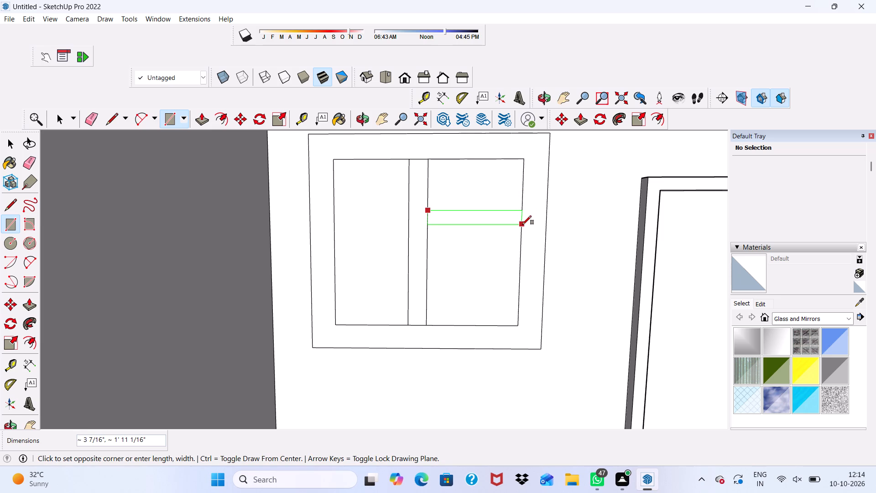
{"action": "left_click", "coordinate": [522, 225]}
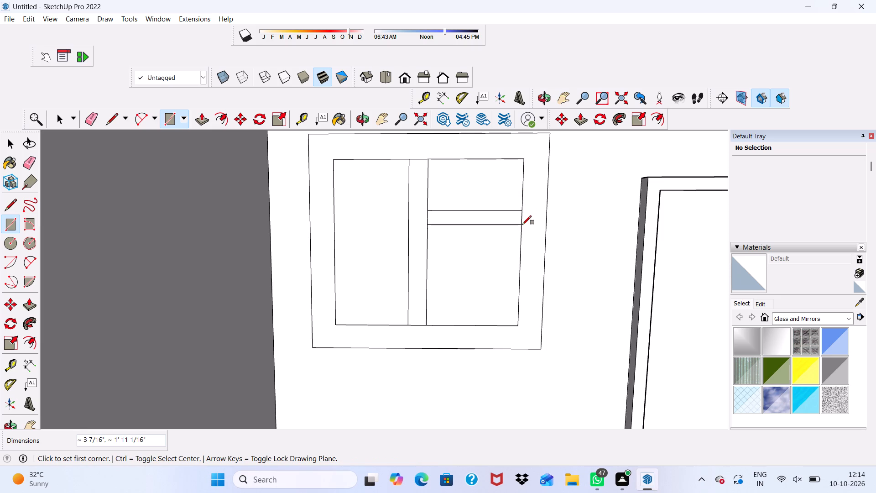
{"action": "key", "text": "space"}
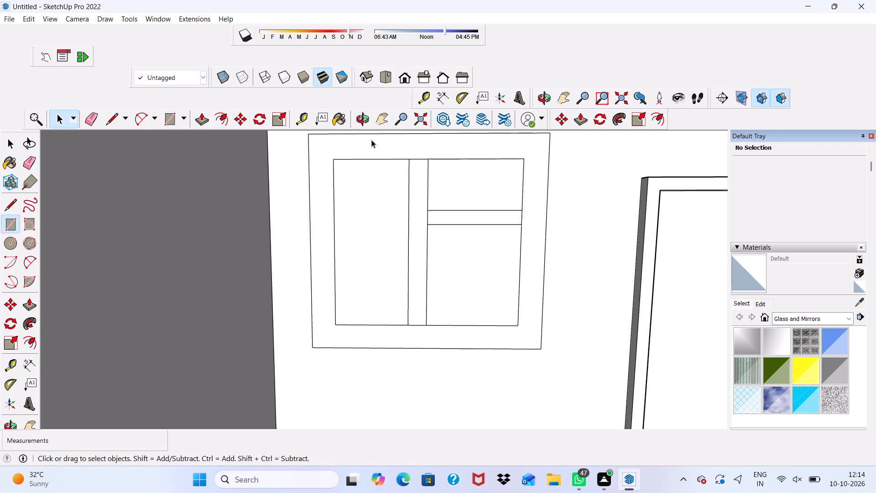
Erase the short edge segments where the mullion and rail meet each other and the window frame, merging them into one face.
{"action": "left_click", "coordinate": [93, 115]}
{"action": "scroll", "coordinate": [428, 186], "scroll_direction": "up", "scroll_amount": 3}
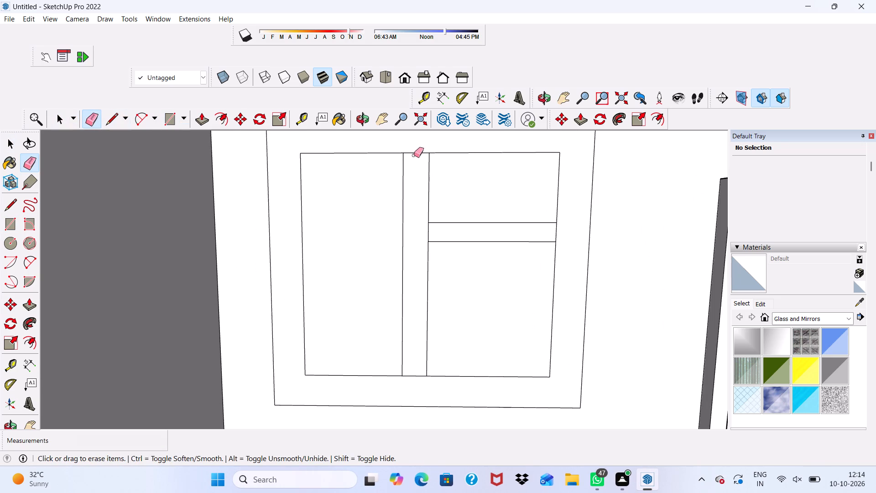
{"action": "left_click", "coordinate": [413, 153]}
{"action": "left_click_drag", "start_coordinate": [431, 230], "coordinate": [430, 231]}
{"action": "left_click_drag", "start_coordinate": [430, 231], "coordinate": [422, 230]}
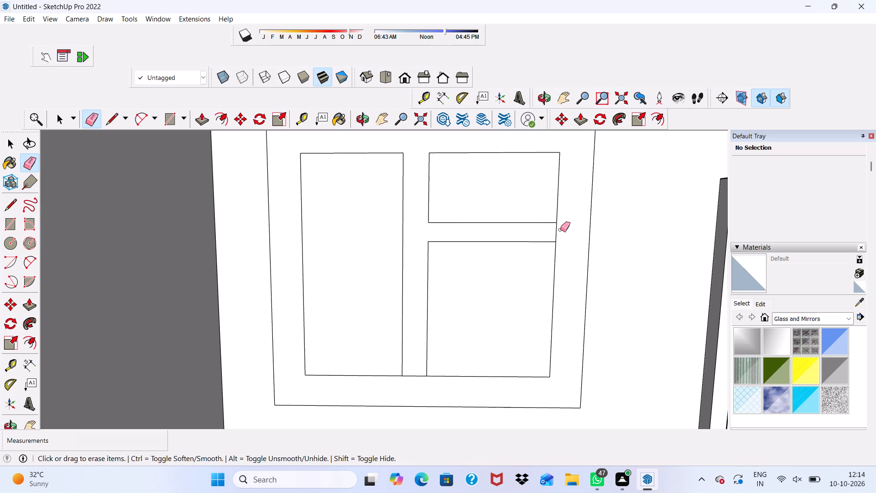
{"action": "left_click_drag", "start_coordinate": [560, 230], "coordinate": [551, 231]}
{"action": "scroll", "coordinate": [354, 465], "scroll_direction": "up", "scroll_amount": 3}
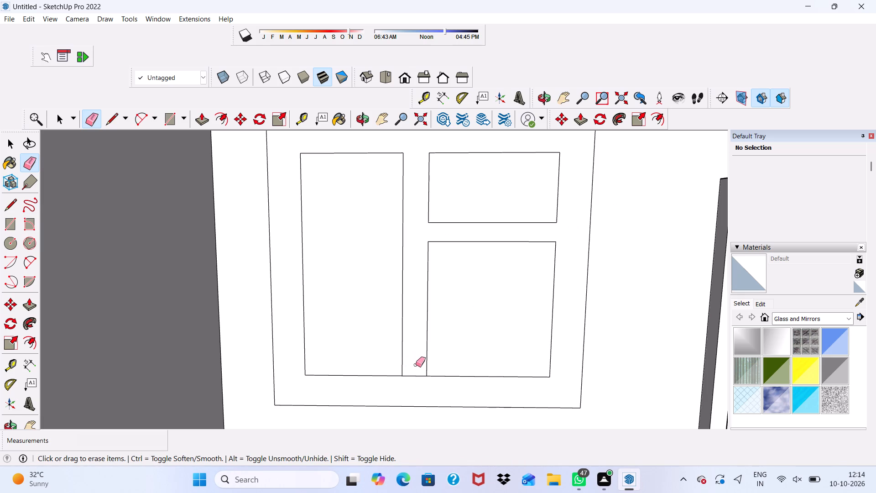
{"action": "left_click_drag", "start_coordinate": [412, 372], "coordinate": [410, 378]}
{"action": "key", "text": "space"}
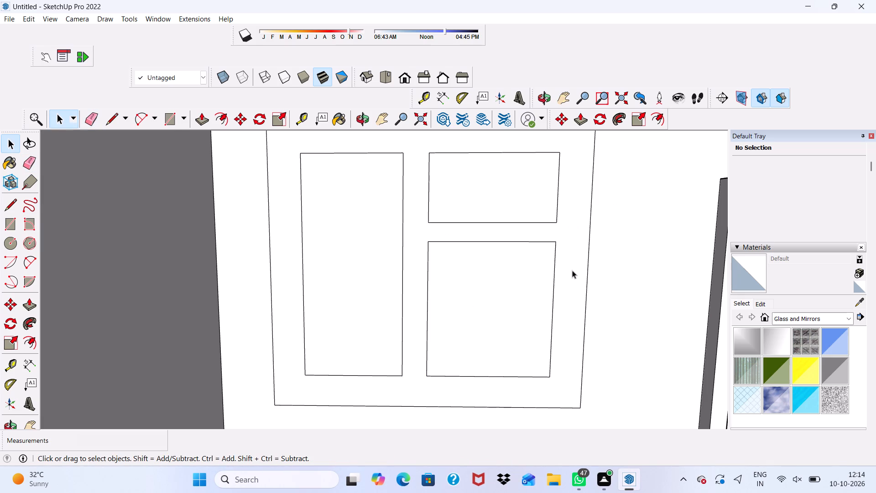
Push/Pull the merged window frame face outward by 3".
{"action": "left_click", "coordinate": [572, 270]}
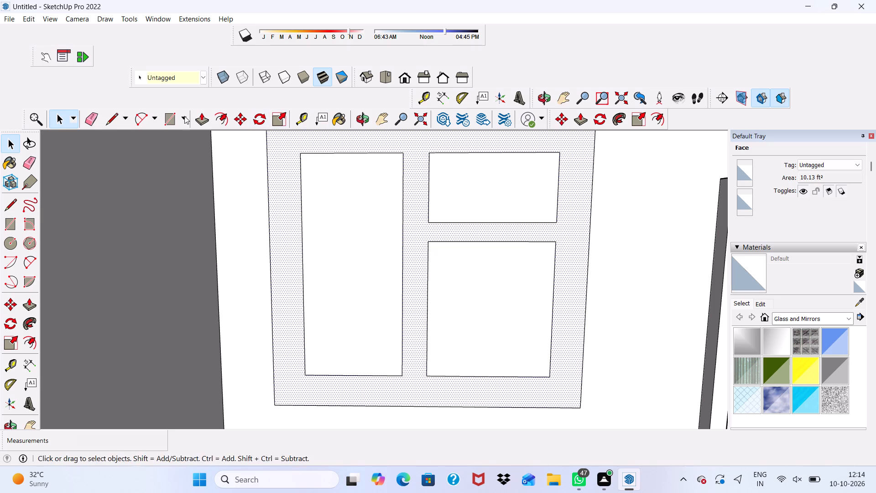
{"action": "left_click", "coordinate": [197, 119]}
{"action": "left_click", "coordinate": [288, 206]}
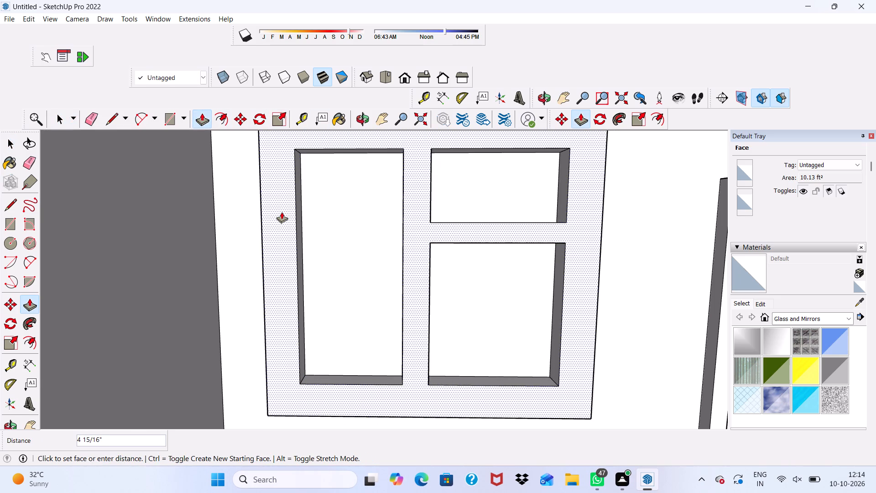
{"action": "key", "text": "3"}
{"action": "key", "text": "shift+quotedbl"}
{"action": "key", "text": "Return"}
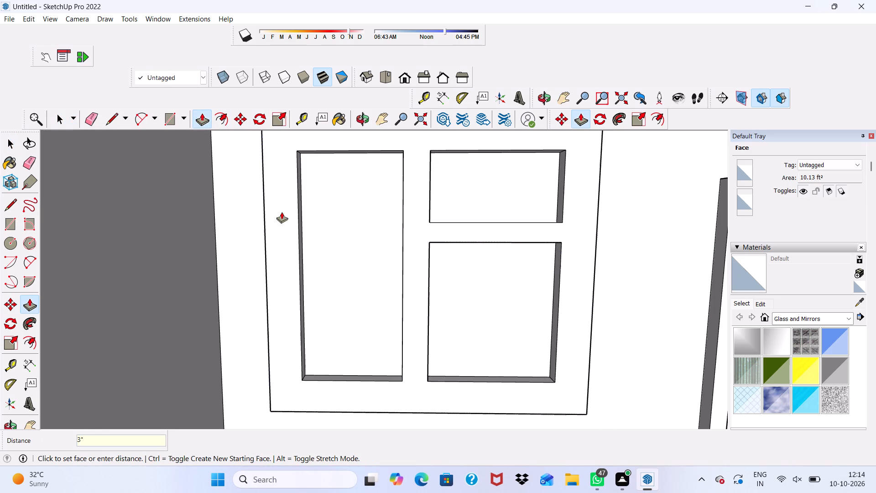
{"action": "key", "text": "space"}
Examine the framed window and door recess and the open bay beneath it from several angles around the tall structure.
{"action": "scroll", "coordinate": [282, 212], "scroll_direction": "up", "scroll_amount": 1}
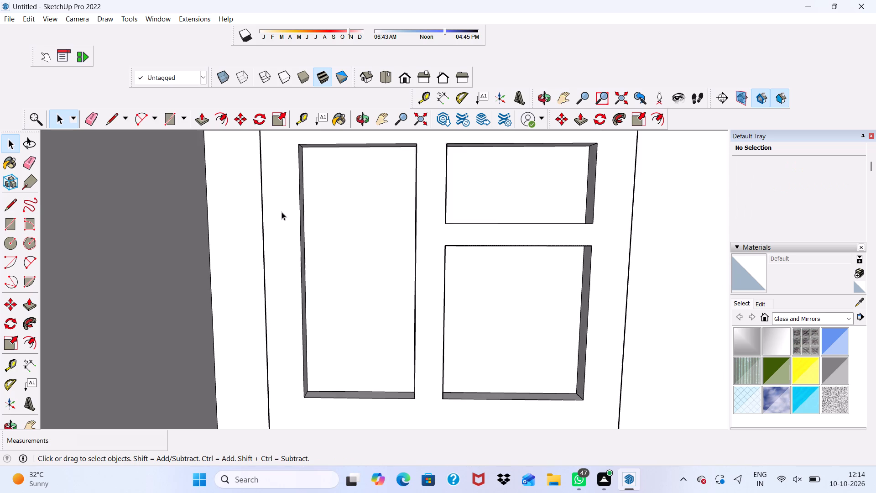
{"action": "scroll", "coordinate": [282, 212], "scroll_direction": "down", "scroll_amount": 5}
{"action": "scroll", "coordinate": [281, 298], "scroll_direction": "down", "scroll_amount": 5}
{"action": "middle_click_drag", "start_coordinate": [300, 300], "coordinate": [316, 248]}
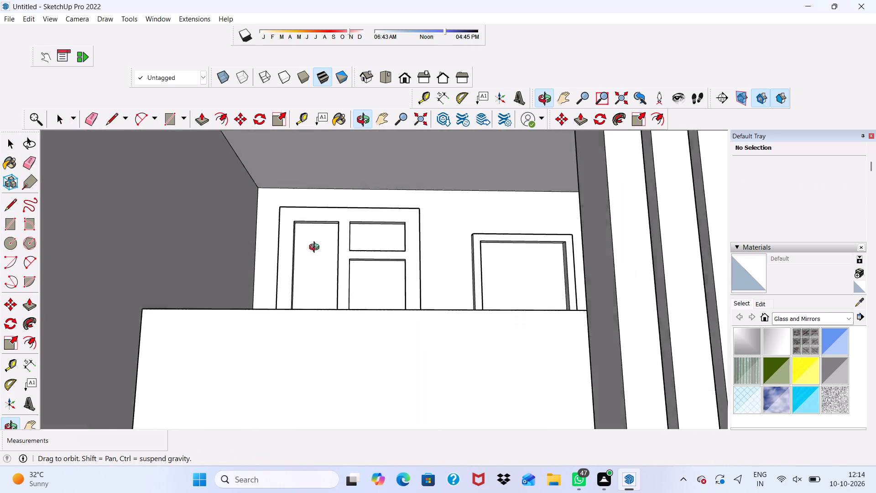
{"action": "middle_click_drag", "start_coordinate": [316, 248], "coordinate": [344, 256]}
{"action": "scroll", "coordinate": [344, 256], "scroll_direction": "down", "scroll_amount": 10}
{"action": "scroll", "coordinate": [388, 319], "scroll_direction": "down", "scroll_amount": 7}
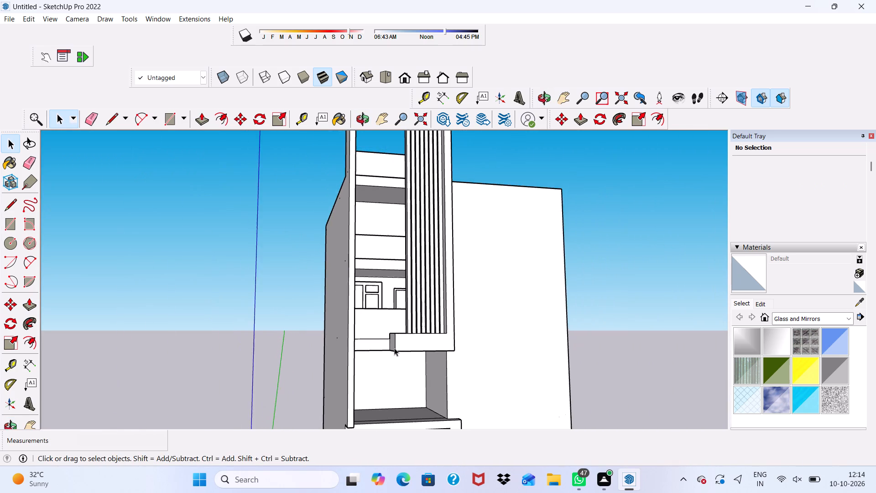
{"action": "middle_click_drag", "start_coordinate": [394, 348], "coordinate": [353, 333]}
{"action": "left_click", "coordinate": [616, 302]}
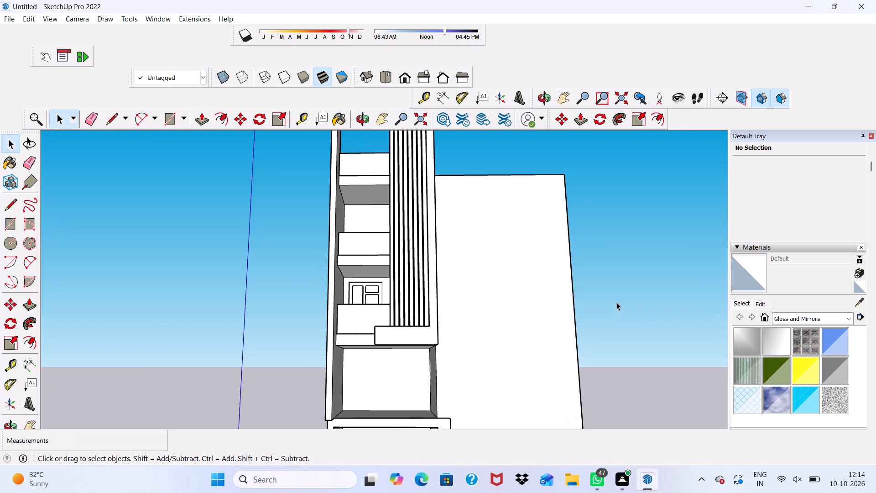
{"action": "scroll", "coordinate": [348, 284], "scroll_direction": "up", "scroll_amount": 10}
{"action": "middle_click_drag", "start_coordinate": [393, 273], "coordinate": [464, 292]}
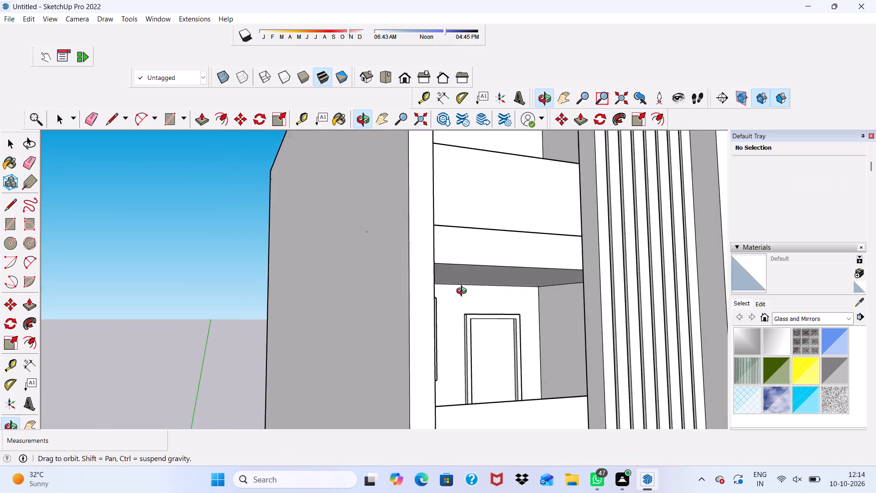
{"action": "middle_click_drag", "start_coordinate": [464, 292], "coordinate": [439, 294]}
{"action": "scroll", "coordinate": [389, 276], "scroll_direction": "up", "scroll_amount": 1}
{"action": "scroll", "coordinate": [375, 280], "scroll_direction": "down", "scroll_amount": 15}
{"action": "scroll", "coordinate": [428, 379], "scroll_direction": "up", "scroll_amount": 1}
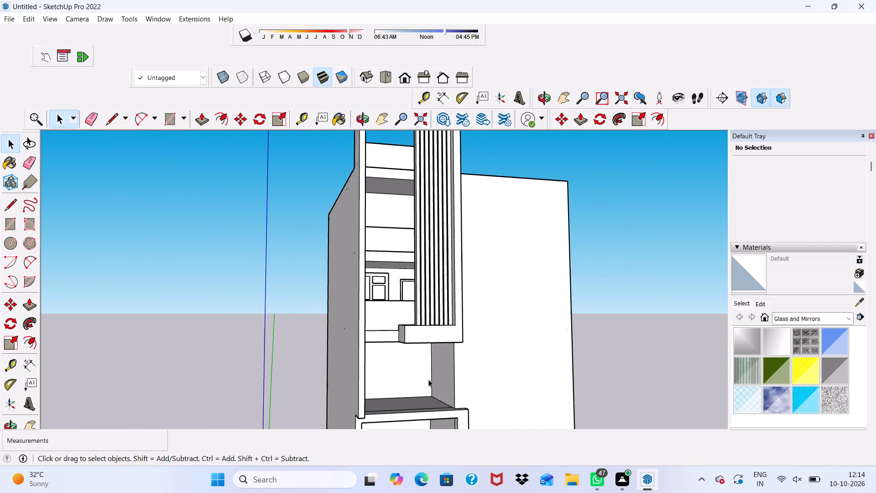
{"action": "scroll", "coordinate": [428, 379], "scroll_direction": "up", "scroll_amount": 3}
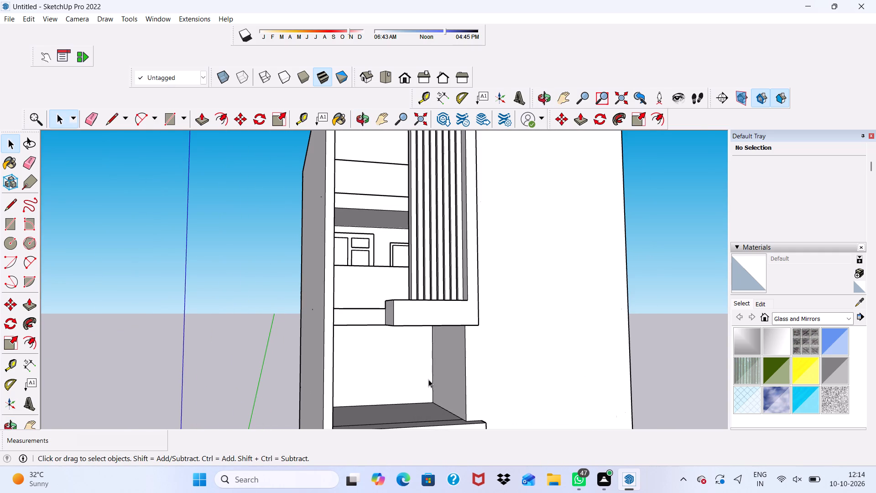
{"action": "scroll", "coordinate": [428, 379], "scroll_direction": "up", "scroll_amount": 3}
{"action": "scroll", "coordinate": [414, 370], "scroll_direction": "down", "scroll_amount": 6}
{"action": "middle_click_drag", "start_coordinate": [411, 370], "coordinate": [409, 369]}
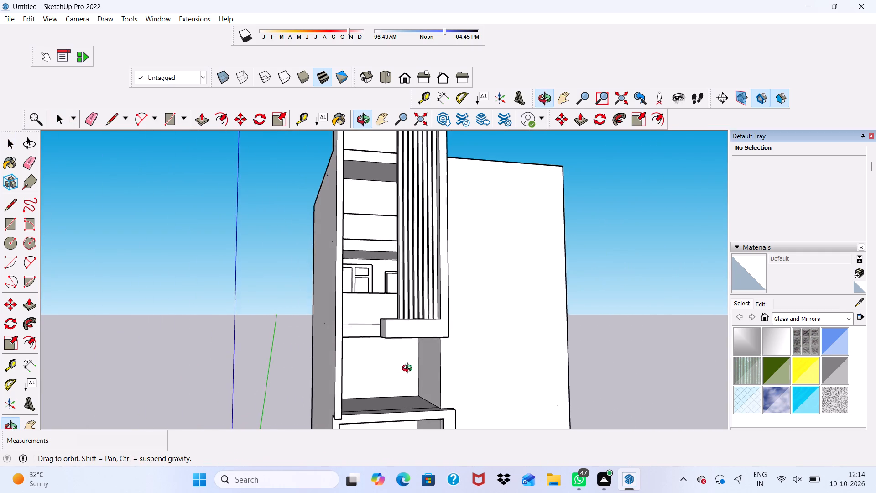
{"action": "middle_click_drag", "start_coordinate": [409, 369], "coordinate": [358, 392]}
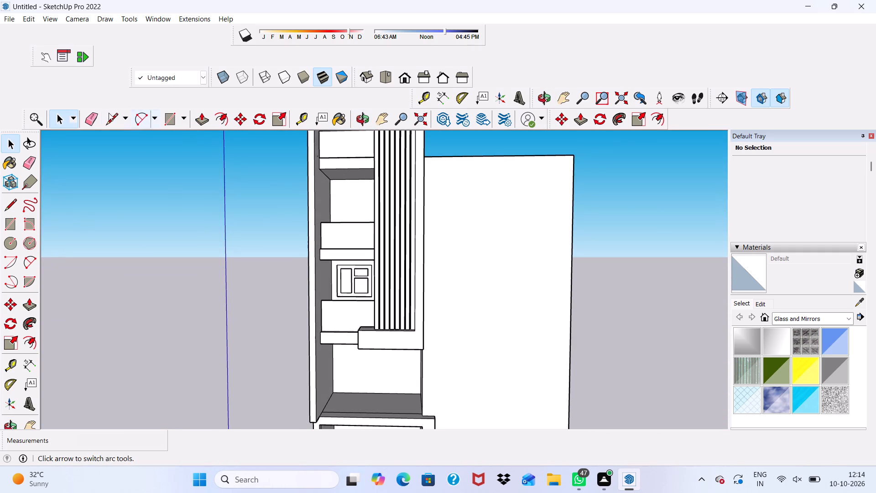
Draw a 3' by 7' door rectangle rising from the floor edge of the back wall in the open bay below the slatted front.
{"action": "left_click", "coordinate": [169, 127]}
{"action": "scroll", "coordinate": [287, 341], "scroll_direction": "up", "scroll_amount": 3}
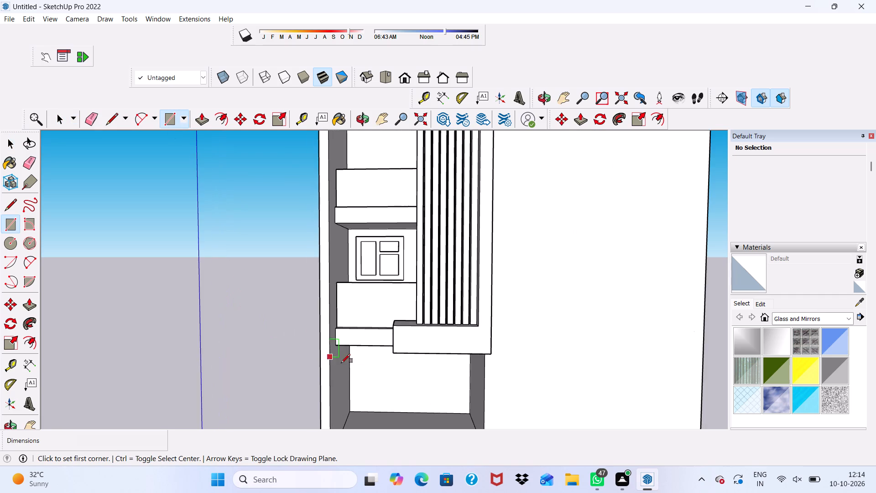
{"action": "scroll", "coordinate": [427, 404], "scroll_direction": "up", "scroll_amount": 5}
{"action": "scroll", "coordinate": [429, 393], "scroll_direction": "down", "scroll_amount": 3}
{"action": "scroll", "coordinate": [438, 418], "scroll_direction": "up", "scroll_amount": 4}
{"action": "scroll", "coordinate": [441, 400], "scroll_direction": "down", "scroll_amount": 2}
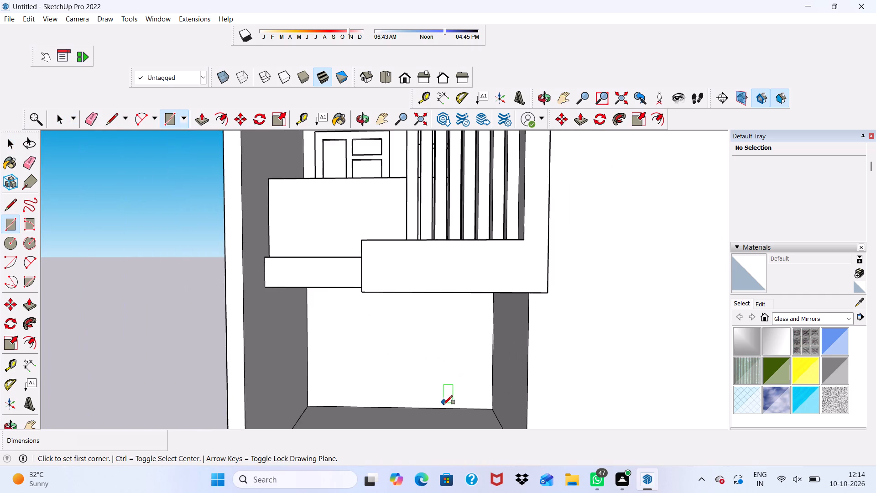
{"action": "middle_click_drag", "start_coordinate": [443, 404], "coordinate": [437, 351]}
{"action": "scroll", "coordinate": [444, 381], "scroll_direction": "up", "scroll_amount": 5}
{"action": "scroll", "coordinate": [450, 411], "scroll_direction": "down", "scroll_amount": 2}
{"action": "middle_click_drag", "start_coordinate": [454, 417], "coordinate": [458, 430]}
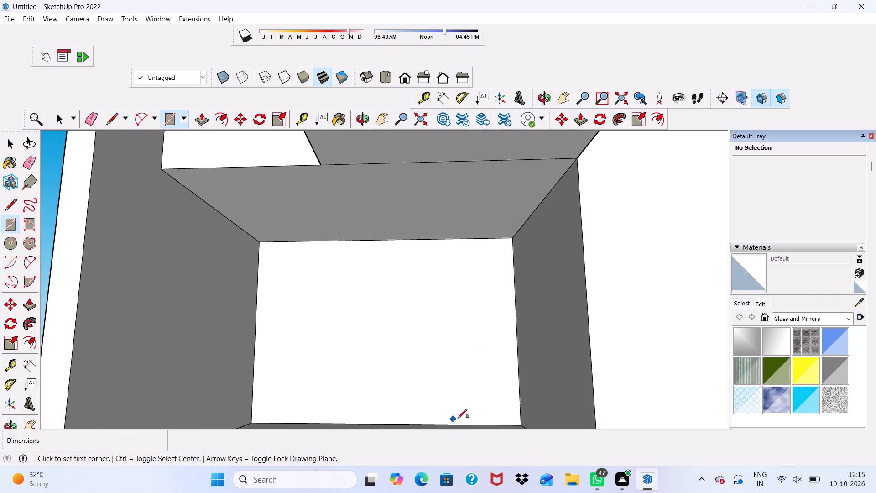
{"action": "scroll", "coordinate": [458, 405], "scroll_direction": "up", "scroll_amount": 5}
{"action": "scroll", "coordinate": [458, 397], "scroll_direction": "down", "scroll_amount": 11}
{"action": "middle_click_drag", "start_coordinate": [451, 397], "coordinate": [450, 428]}
{"action": "scroll", "coordinate": [445, 404], "scroll_direction": "up", "scroll_amount": 12}
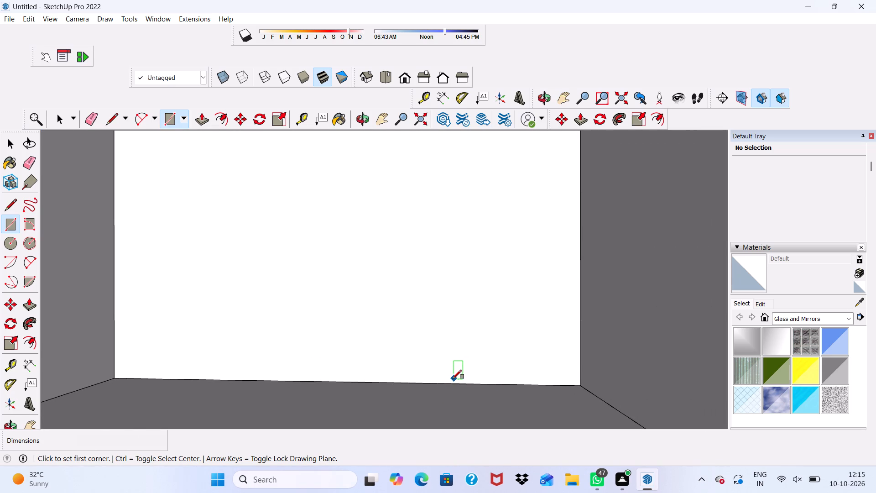
{"action": "left_click", "coordinate": [452, 382]}
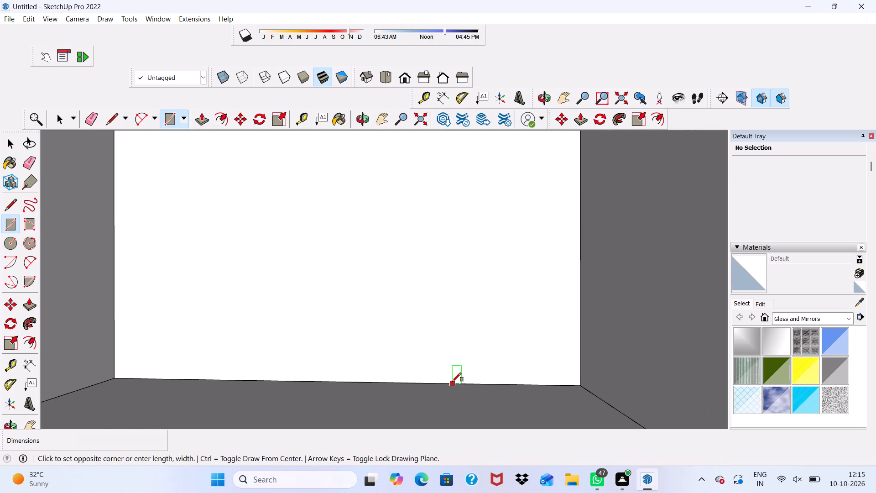
{"action": "scroll", "coordinate": [452, 382], "scroll_direction": "down", "scroll_amount": 3}
{"action": "scroll", "coordinate": [494, 269], "scroll_direction": "down", "scroll_amount": 4}
{"action": "scroll", "coordinate": [500, 220], "scroll_direction": "up", "scroll_amount": 3}
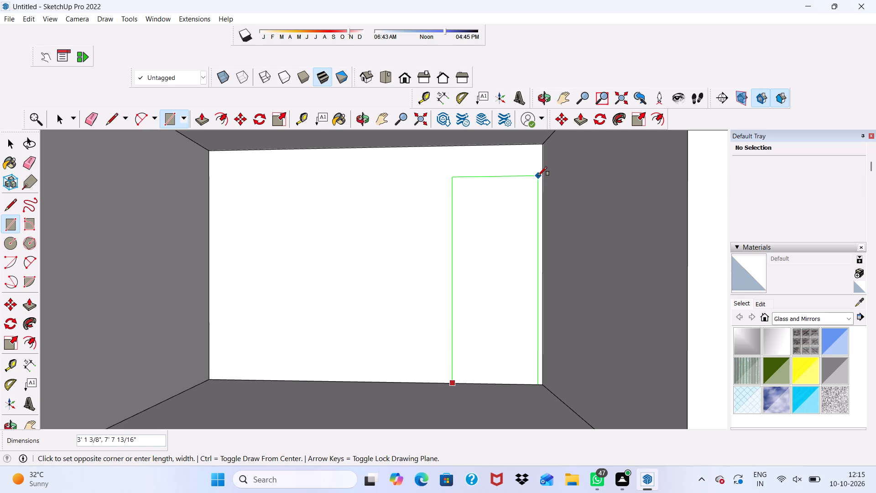
{"action": "type", "text": "3',7'"}
{"action": "key", "text": "Return"}
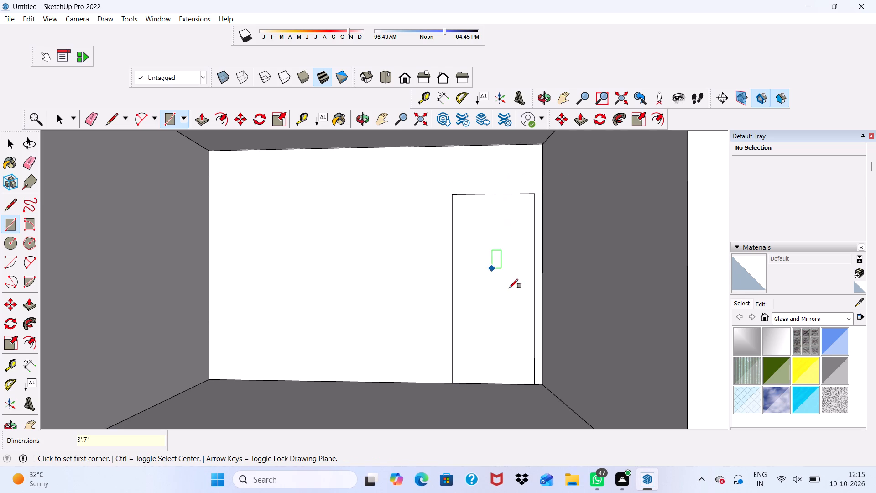
Offset the new door rectangle inward by 3" to outline its frame.
{"action": "left_click", "coordinate": [220, 121]}
{"action": "left_click", "coordinate": [469, 262]}
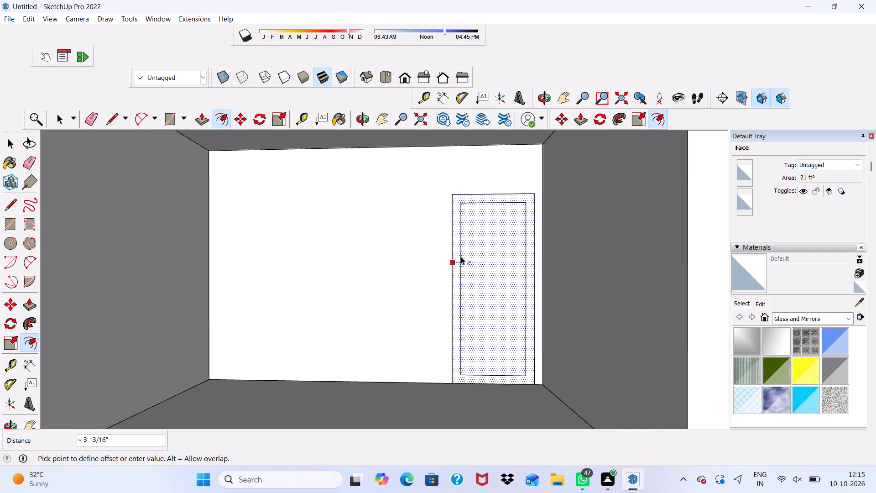
{"action": "key", "text": "3"}
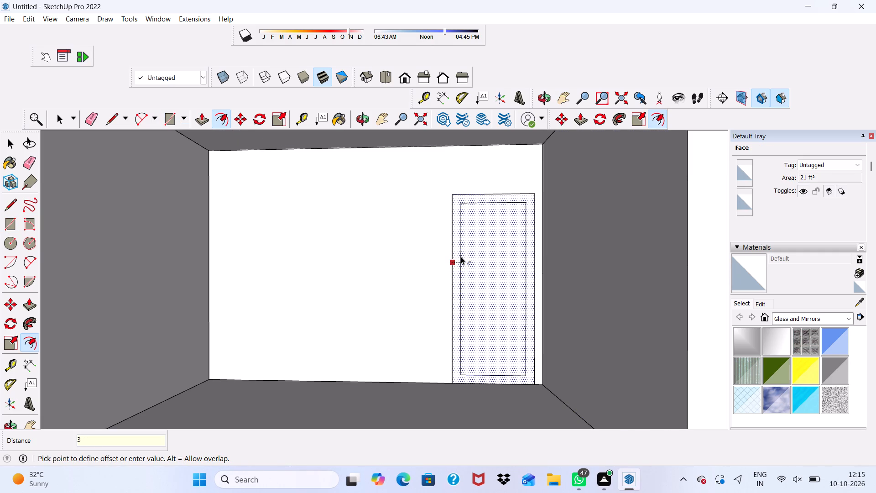
{"action": "key", "text": "shift+quotedbl"}
{"action": "key", "text": "Return"}
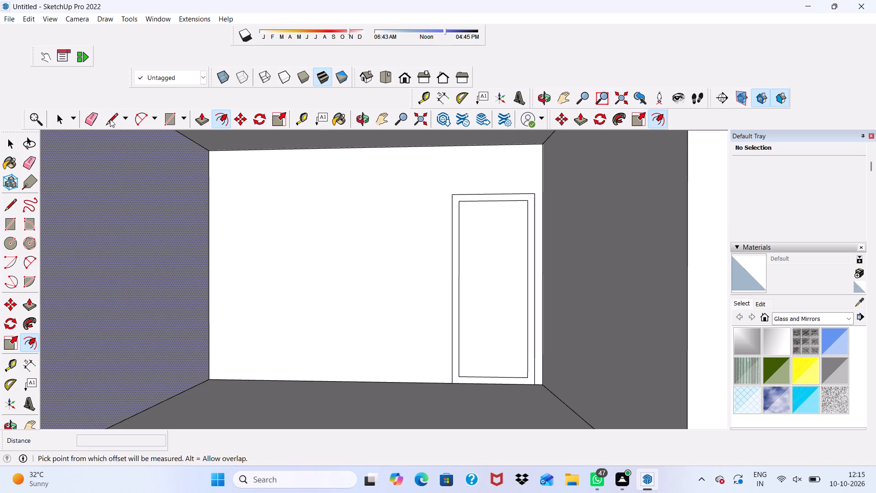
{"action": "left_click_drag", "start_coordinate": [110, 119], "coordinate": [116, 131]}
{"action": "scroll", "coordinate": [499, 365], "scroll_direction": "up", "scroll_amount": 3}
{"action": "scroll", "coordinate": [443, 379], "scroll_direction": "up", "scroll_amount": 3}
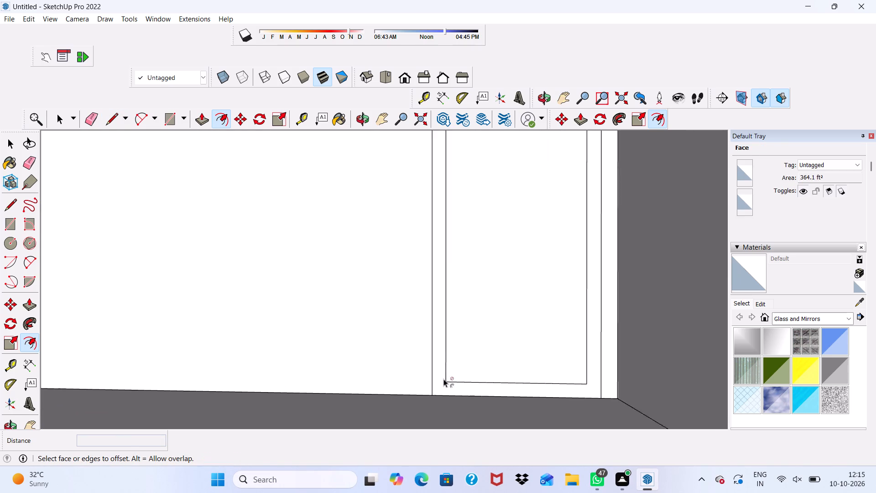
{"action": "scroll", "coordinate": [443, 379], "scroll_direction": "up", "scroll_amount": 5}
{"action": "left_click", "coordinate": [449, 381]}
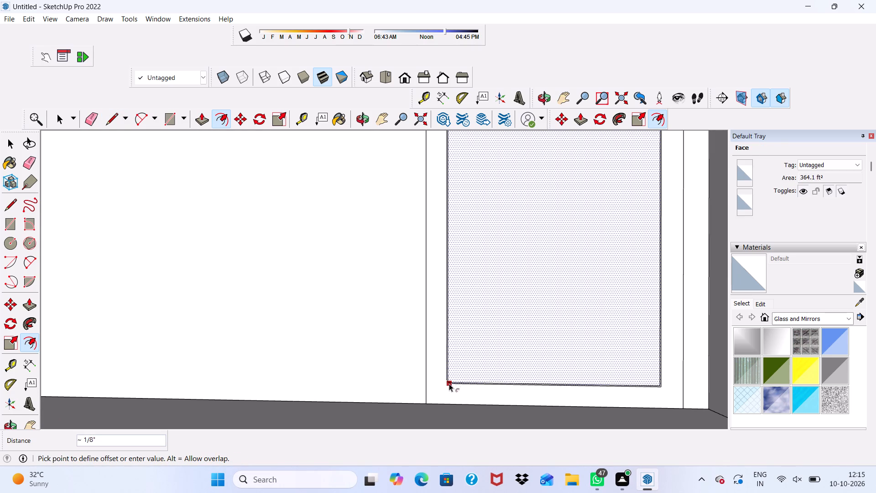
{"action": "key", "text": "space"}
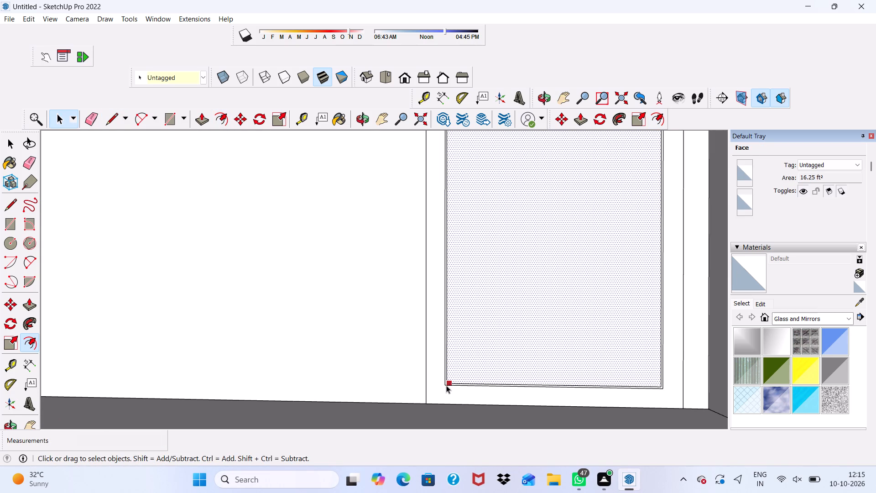
Undo the inward frame offset and the door rectangle on the back wall of the open bay.
{"action": "key", "text": "ctrl+z"}
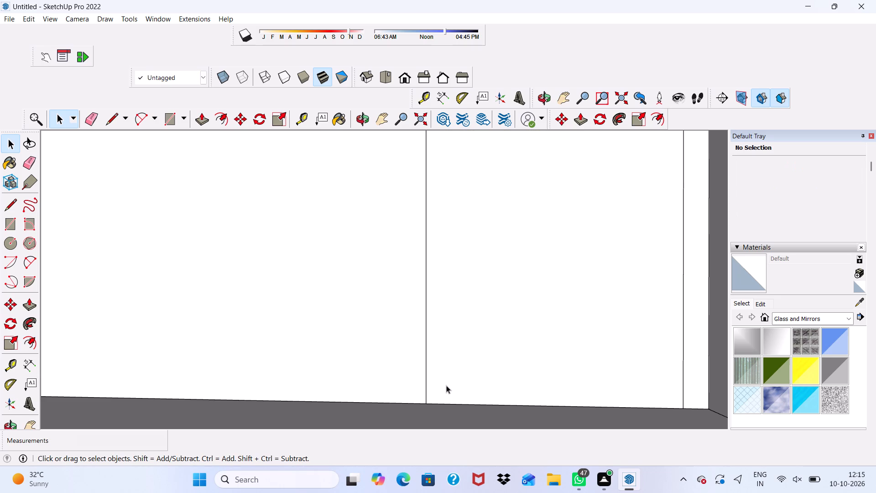
{"action": "key", "text": "ctrl+z"}
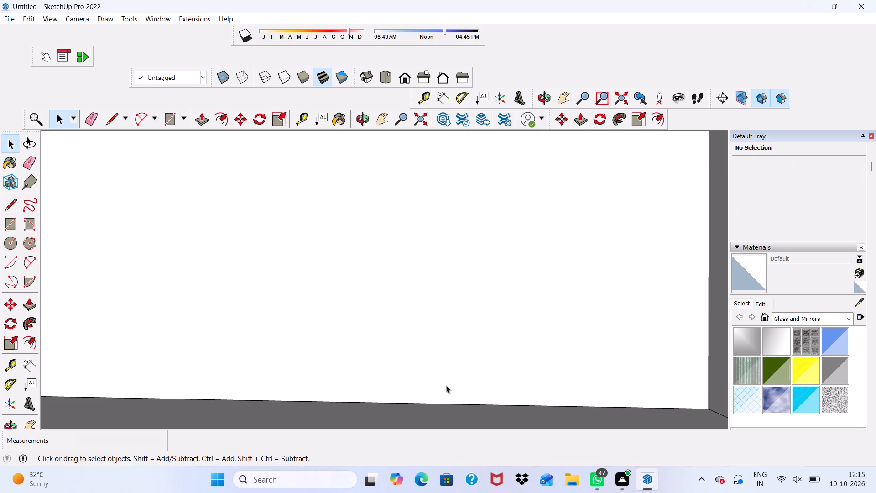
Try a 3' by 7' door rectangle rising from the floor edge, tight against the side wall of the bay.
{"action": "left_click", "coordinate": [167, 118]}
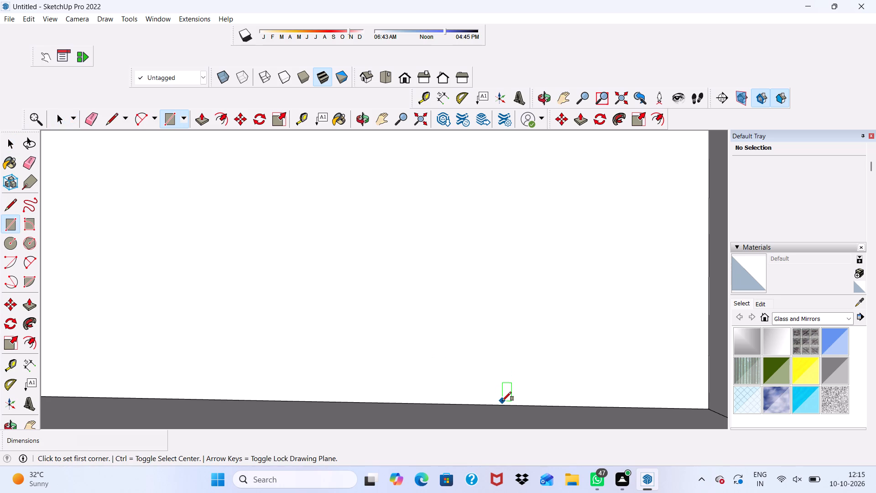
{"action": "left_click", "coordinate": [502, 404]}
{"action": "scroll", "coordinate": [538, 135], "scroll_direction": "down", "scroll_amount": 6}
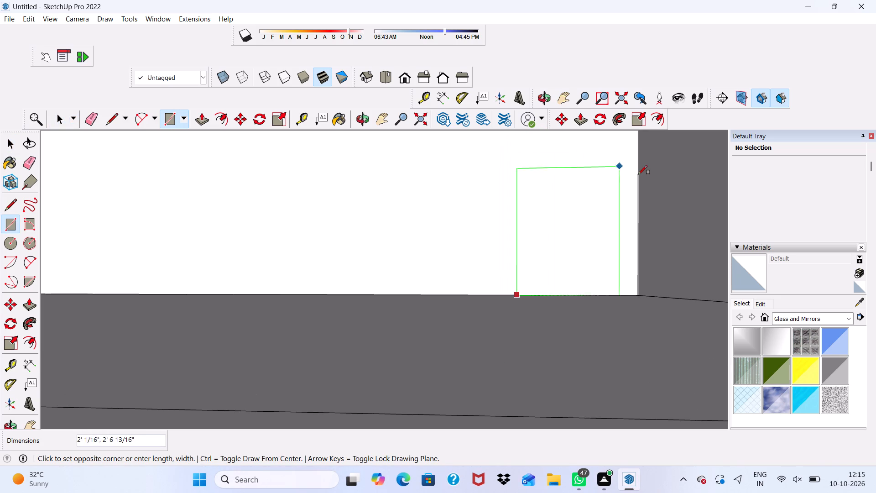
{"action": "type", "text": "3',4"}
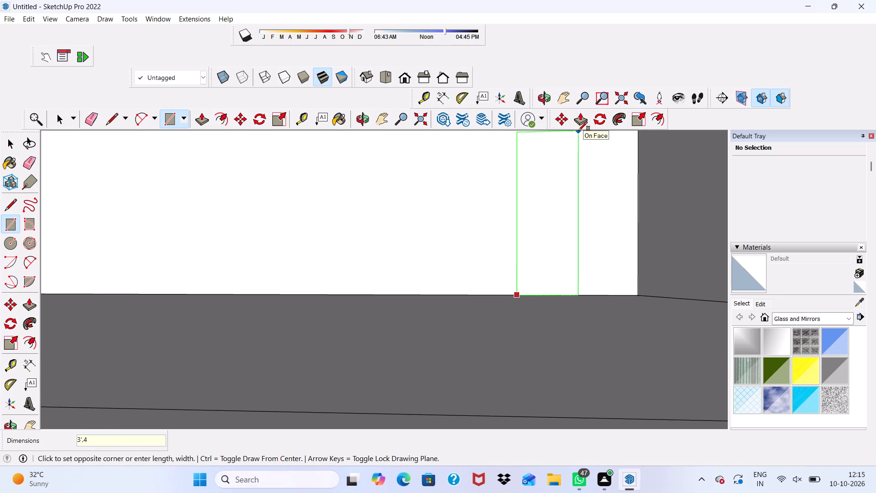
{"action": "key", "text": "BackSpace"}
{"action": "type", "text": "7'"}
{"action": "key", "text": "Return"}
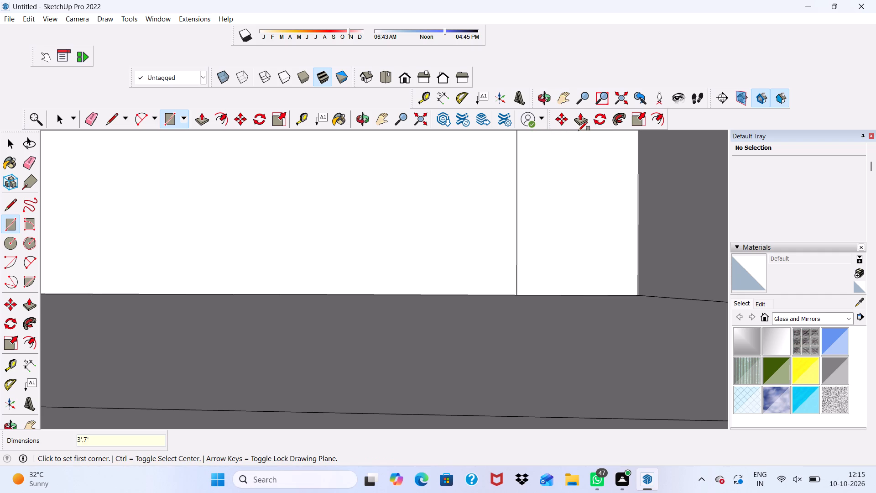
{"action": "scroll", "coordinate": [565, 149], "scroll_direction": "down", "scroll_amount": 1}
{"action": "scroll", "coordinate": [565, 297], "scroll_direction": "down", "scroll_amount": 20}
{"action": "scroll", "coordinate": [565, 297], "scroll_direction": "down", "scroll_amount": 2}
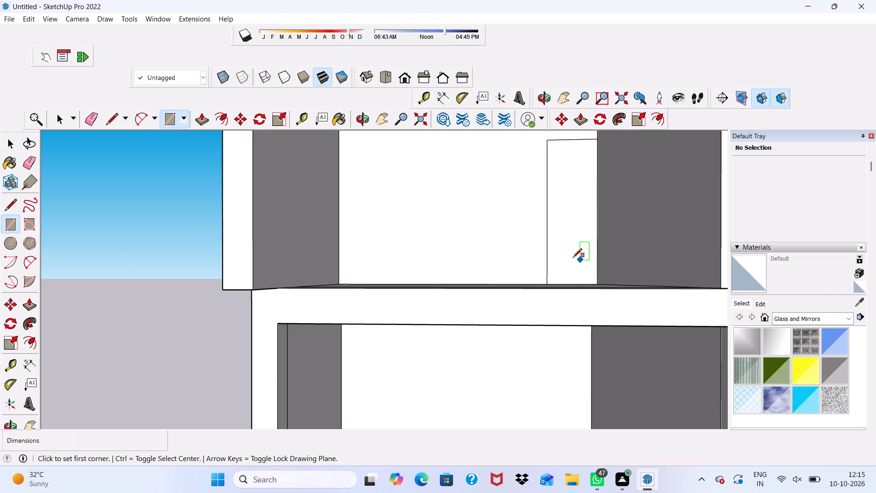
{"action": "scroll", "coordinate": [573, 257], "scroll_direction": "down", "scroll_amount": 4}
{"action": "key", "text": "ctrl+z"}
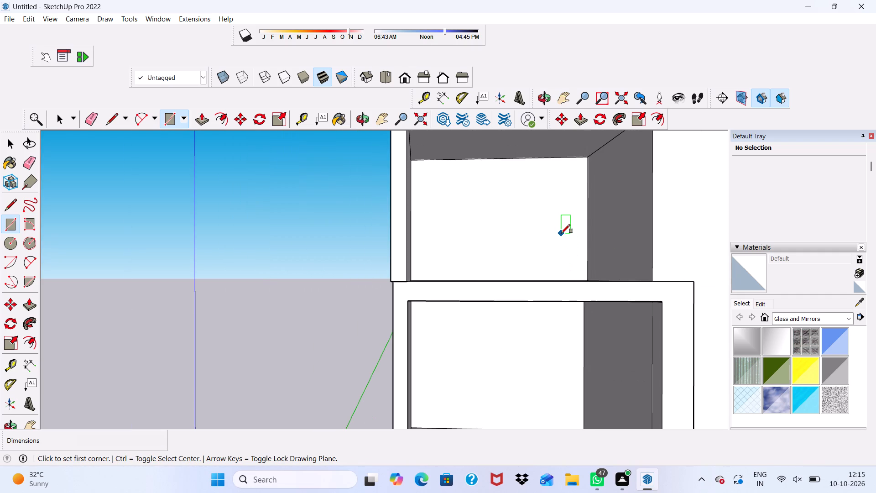
Draw a 3' by 7' door rectangle on the bay's back wall, rising from the floor edge with a gap to the side wall.
{"action": "middle_click_drag", "start_coordinate": [559, 257], "coordinate": [529, 283]}
{"action": "scroll", "coordinate": [558, 257], "scroll_direction": "down", "scroll_amount": 1}
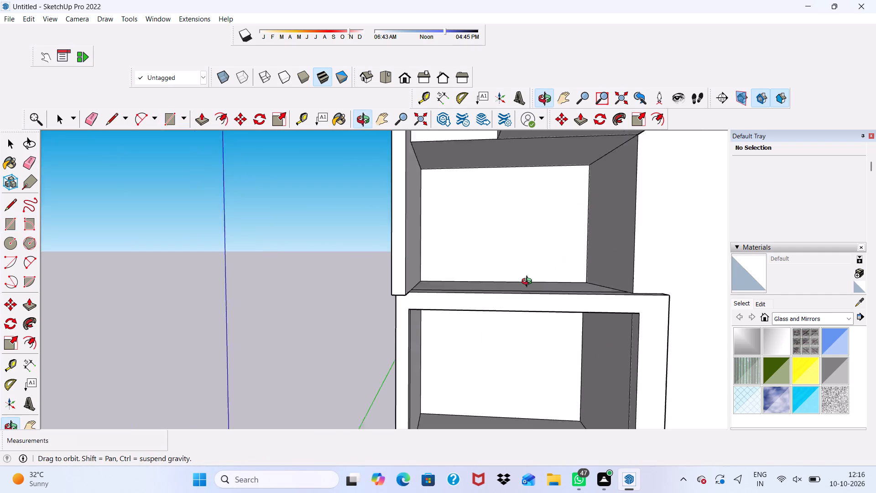
{"action": "middle_click_drag", "start_coordinate": [529, 283], "coordinate": [526, 286]}
{"action": "scroll", "coordinate": [522, 283], "scroll_direction": "up", "scroll_amount": 5}
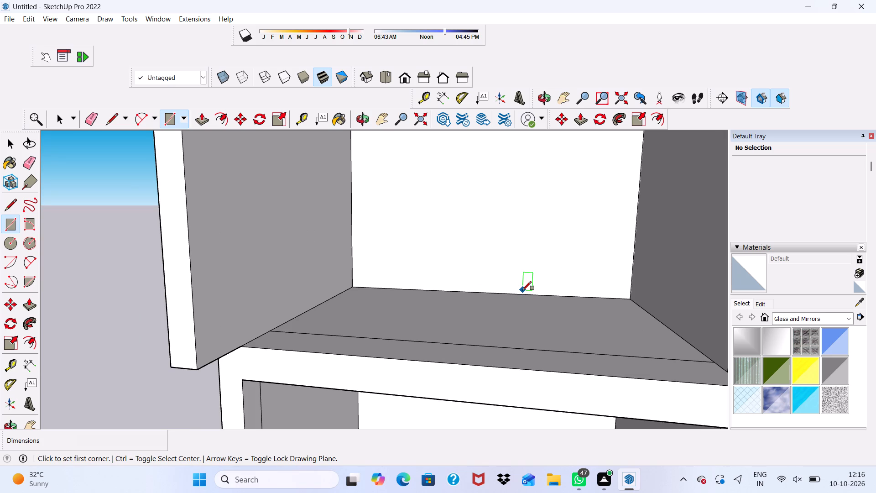
{"action": "left_click", "coordinate": [522, 292]}
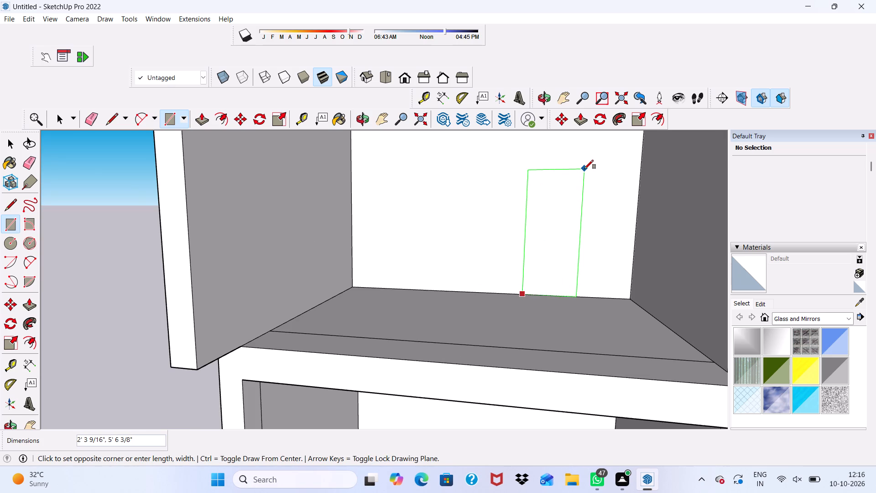
{"action": "type", "text": "3',7'"}
{"action": "key", "text": "Return"}
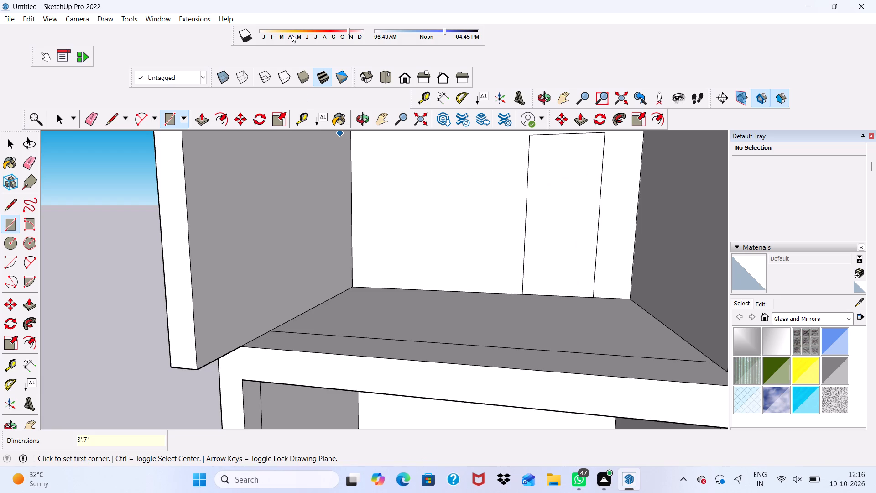
Offset the door rectangle outward by 3" to outline its frame around the sides and top.
{"action": "left_click", "coordinate": [221, 115]}
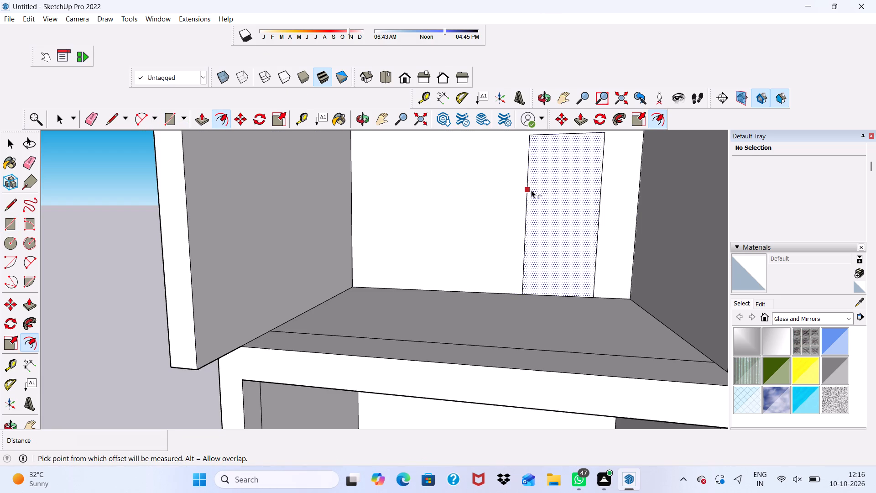
{"action": "left_click", "coordinate": [531, 190]}
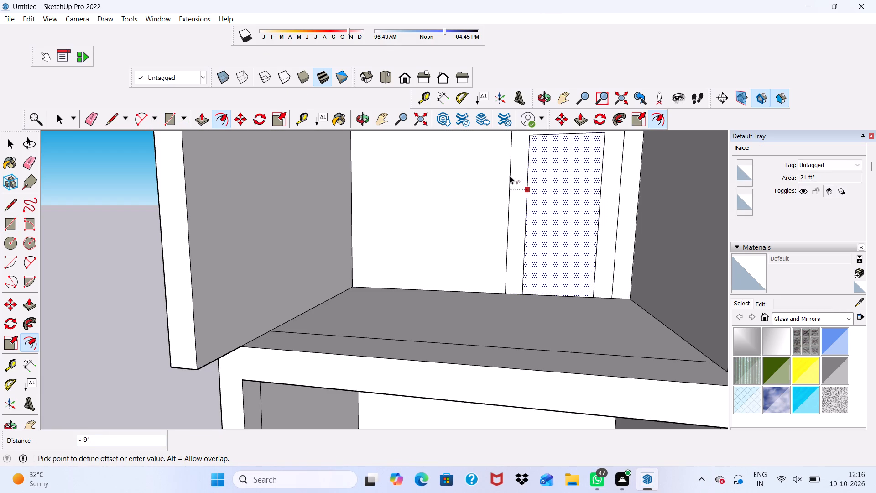
{"action": "key", "text": "3"}
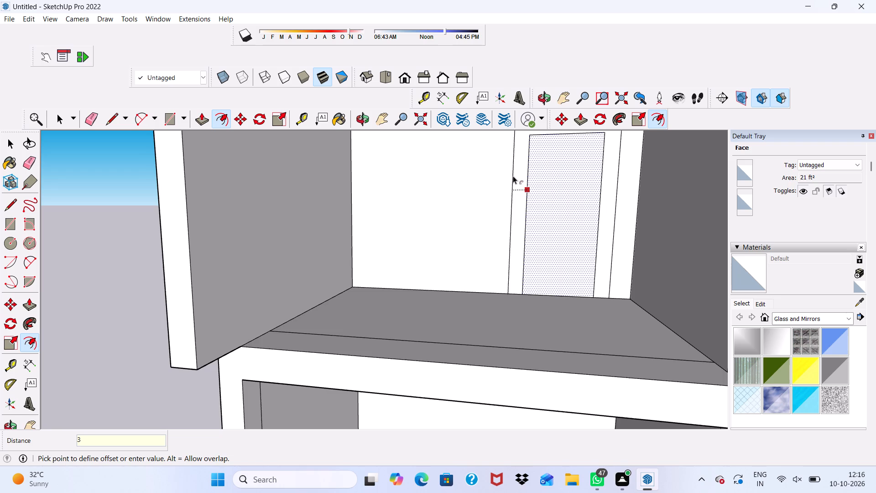
{"action": "key", "text": "shift+quotedbl"}
{"action": "key", "text": "Return"}
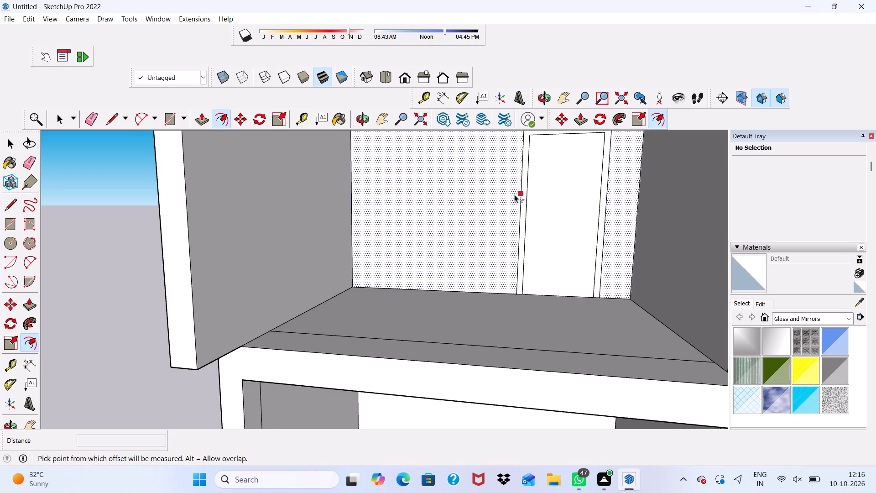
{"action": "key", "text": "space"}
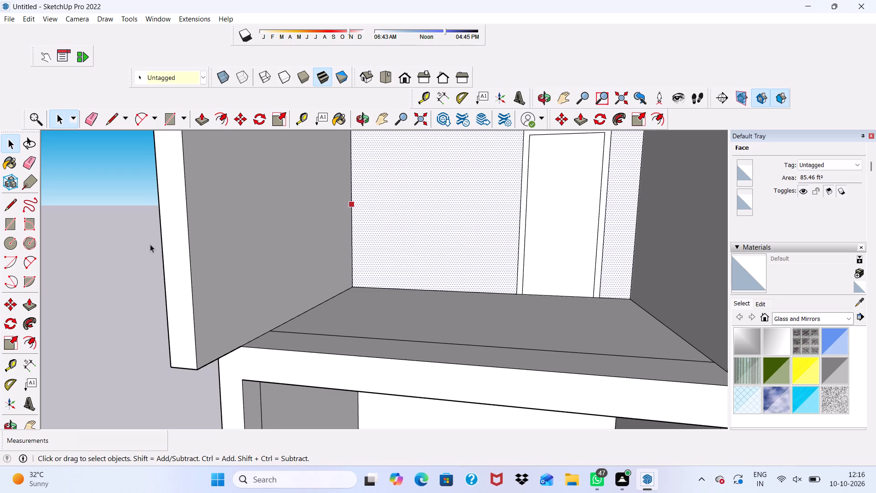
{"action": "left_click", "coordinate": [150, 244]}
Draw a window rectangle about 4' 11" by 4' 8" on the back wall beside the framed door.
{"action": "scroll", "coordinate": [150, 244], "scroll_direction": "down", "scroll_amount": 4}
{"action": "scroll", "coordinate": [422, 231], "scroll_direction": "up", "scroll_amount": 1}
{"action": "scroll", "coordinate": [412, 256], "scroll_direction": "down", "scroll_amount": 3}
{"action": "middle_click_drag", "start_coordinate": [411, 272], "coordinate": [494, 229]}
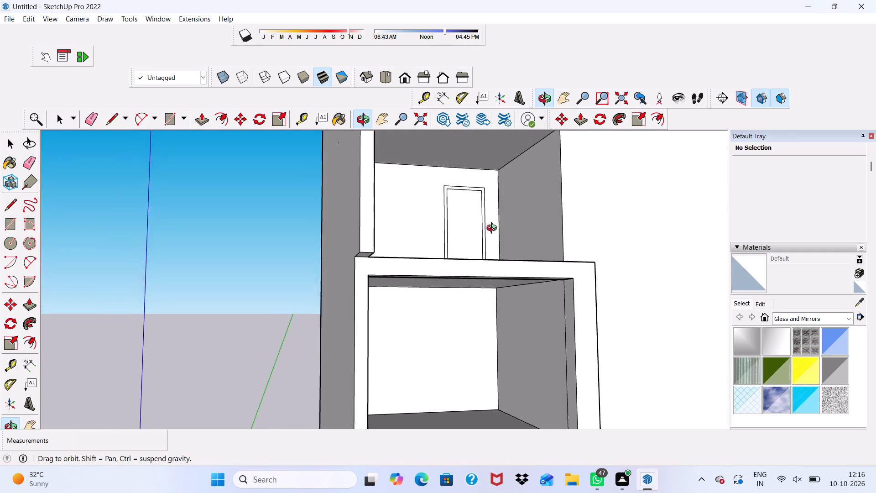
{"action": "middle_click_drag", "start_coordinate": [494, 229], "coordinate": [466, 249]}
{"action": "left_click", "coordinate": [172, 126]}
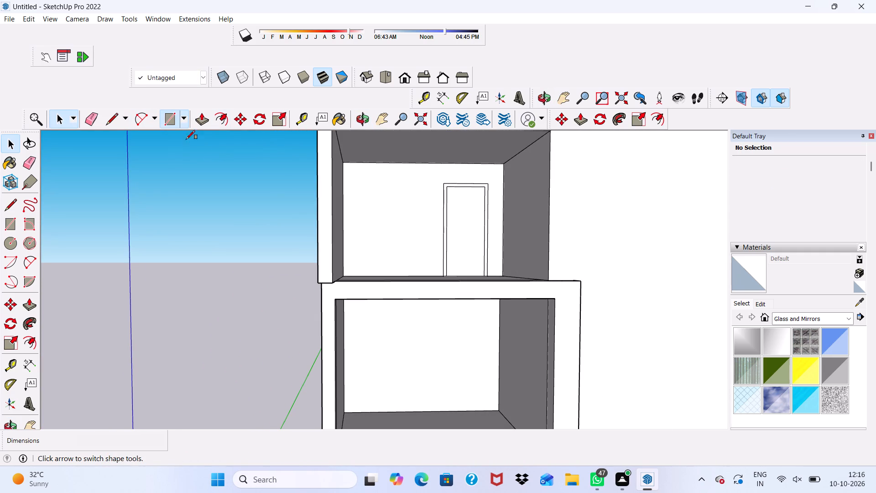
{"action": "scroll", "coordinate": [404, 187], "scroll_direction": "up", "scroll_amount": 9}
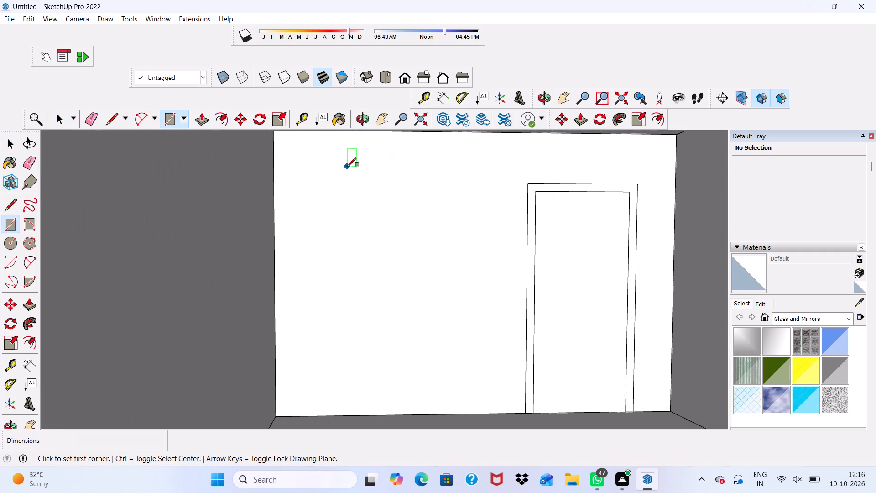
{"action": "left_click", "coordinate": [335, 165]}
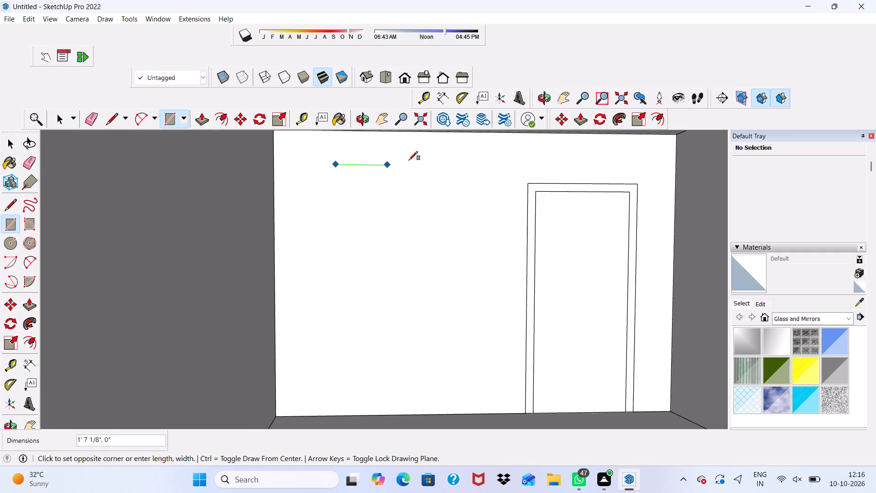
{"action": "left_click", "coordinate": [493, 316]}
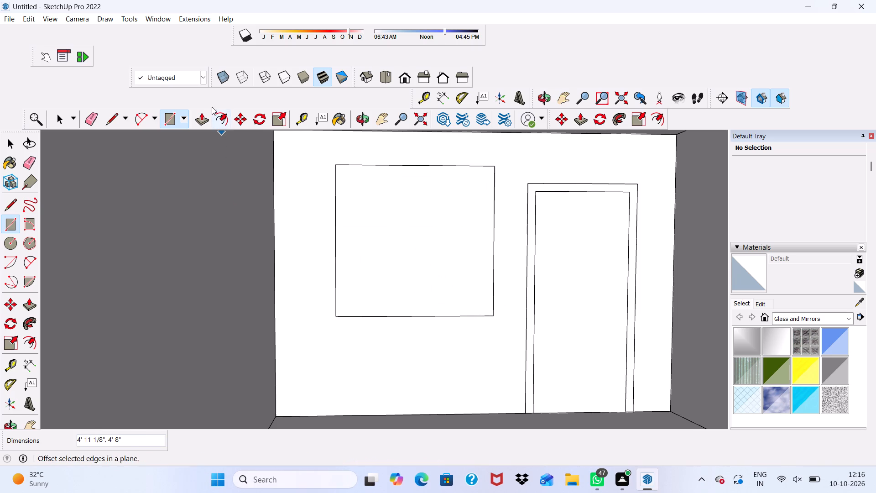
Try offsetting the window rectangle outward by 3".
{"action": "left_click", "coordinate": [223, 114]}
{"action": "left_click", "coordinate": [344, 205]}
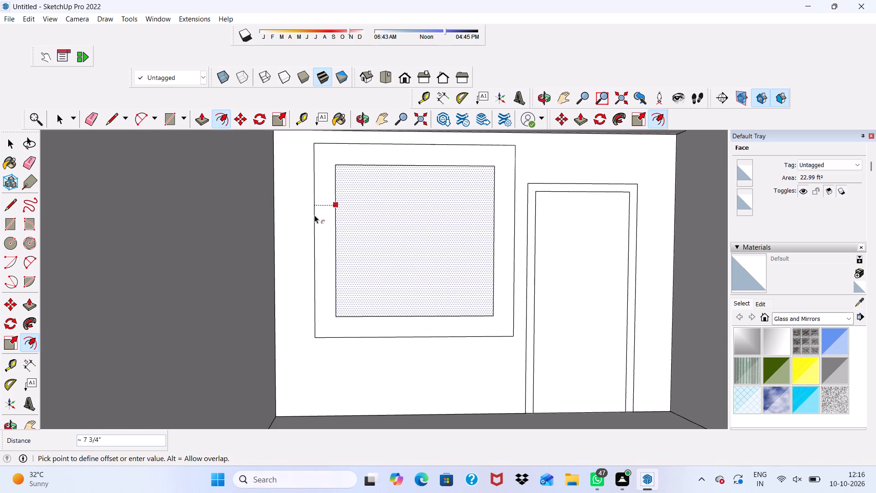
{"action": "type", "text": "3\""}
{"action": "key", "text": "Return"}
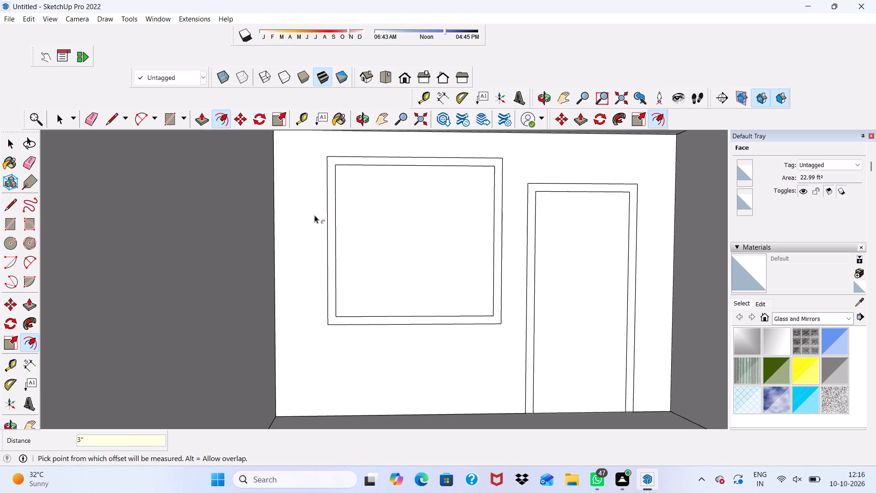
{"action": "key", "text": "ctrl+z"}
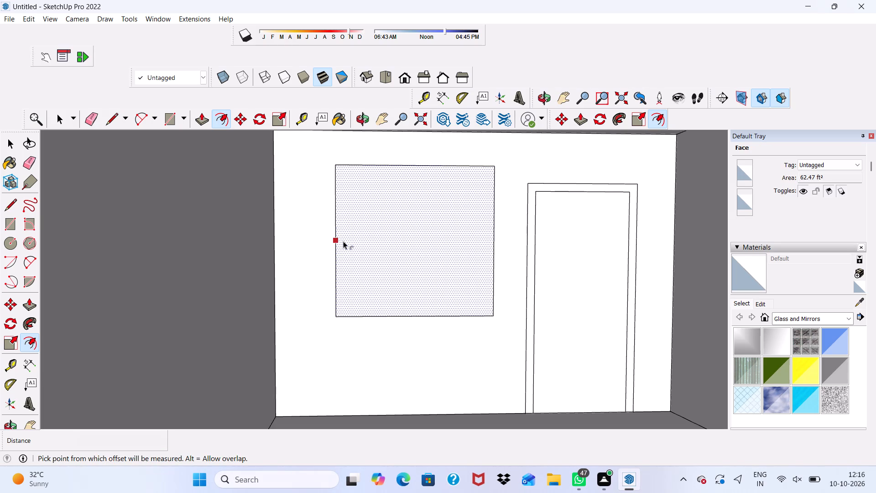
Offset the window rectangle outward by 6" to outline its frame.
{"action": "left_click", "coordinate": [343, 241]}
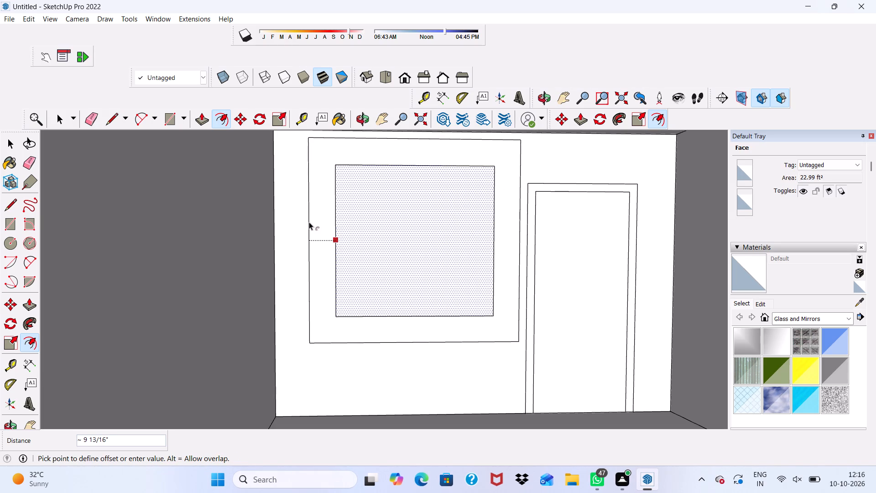
{"action": "type", "text": "6\""}
{"action": "key", "text": "Return"}
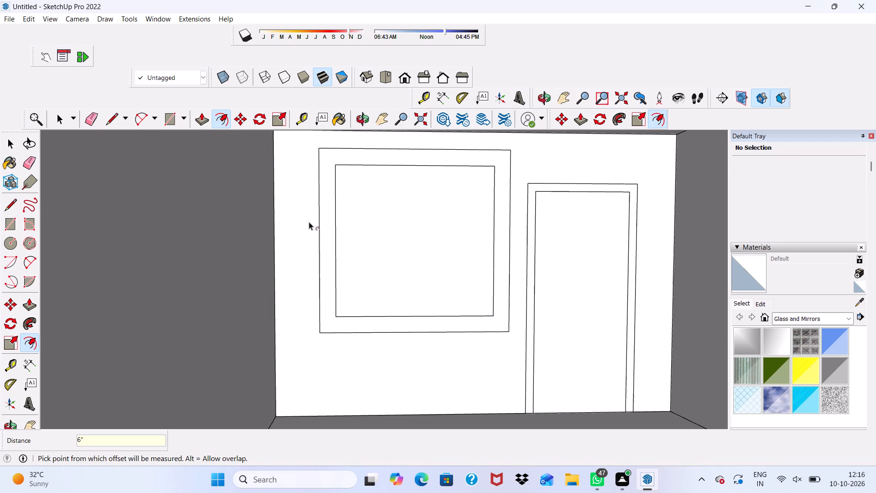
{"action": "key", "text": "space"}
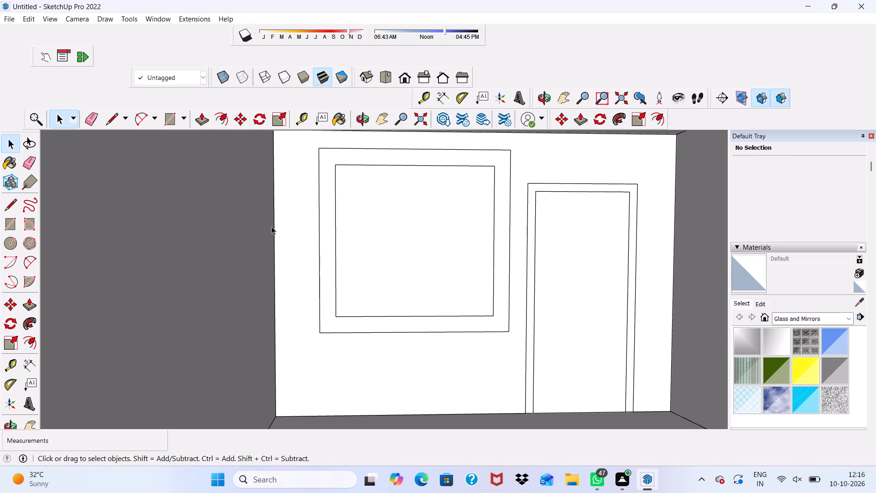
Draw a narrow vertical mullion rectangle from the midpoint of the window's inner top edge down to its bottom edge, 4' 8" high.
{"action": "left_click", "coordinate": [167, 118]}
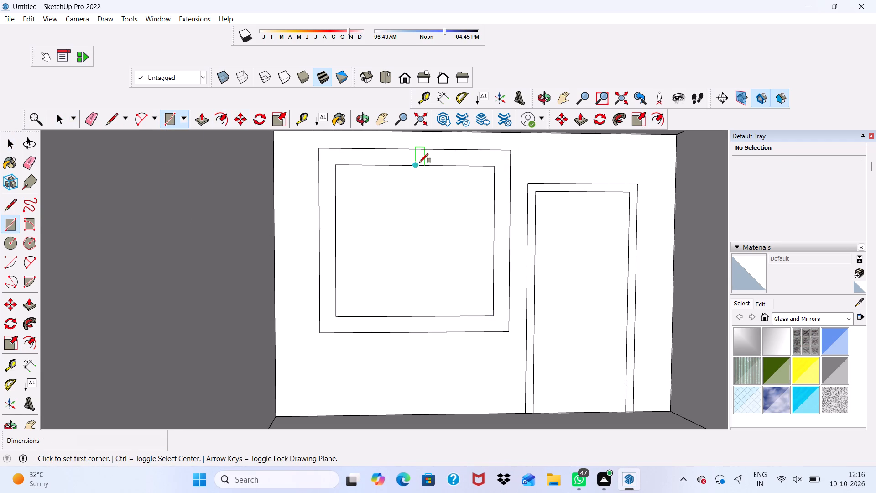
{"action": "left_click", "coordinate": [415, 166]}
{"action": "scroll", "coordinate": [423, 284], "scroll_direction": "up", "scroll_amount": 1}
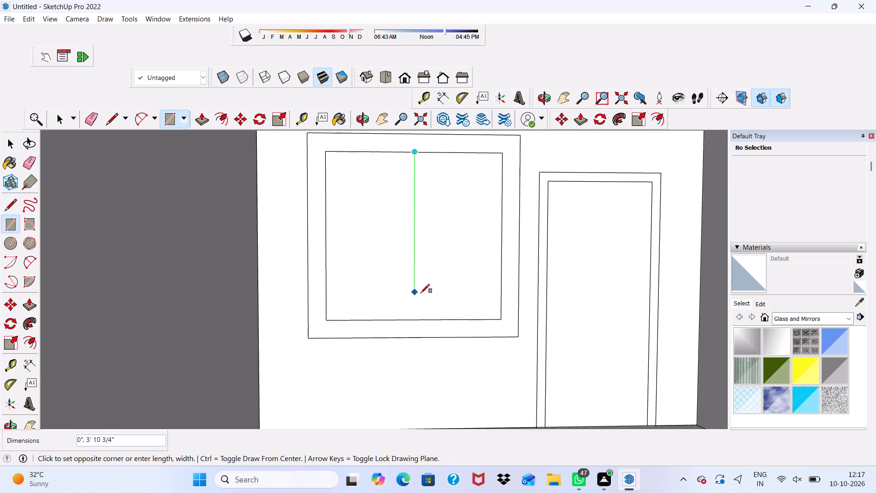
{"action": "scroll", "coordinate": [419, 310], "scroll_direction": "up", "scroll_amount": 5}
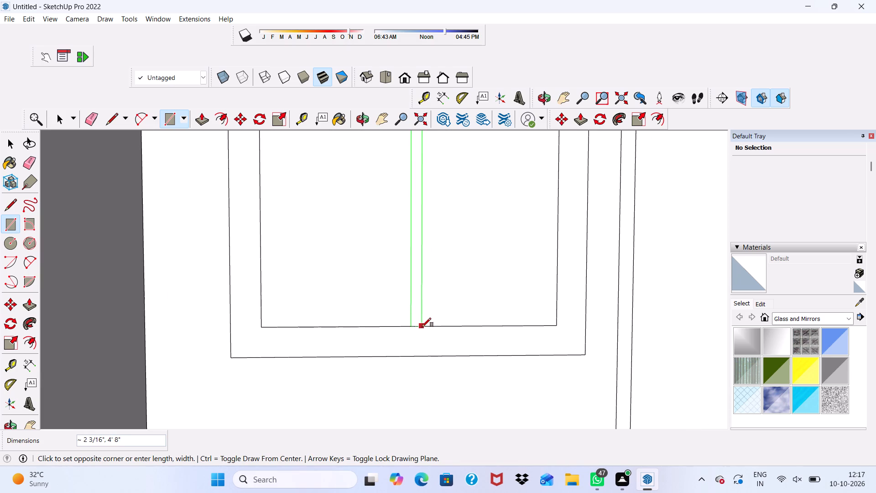
{"action": "left_click", "coordinate": [428, 326]}
{"action": "scroll", "coordinate": [404, 329], "scroll_direction": "down", "scroll_amount": 9}
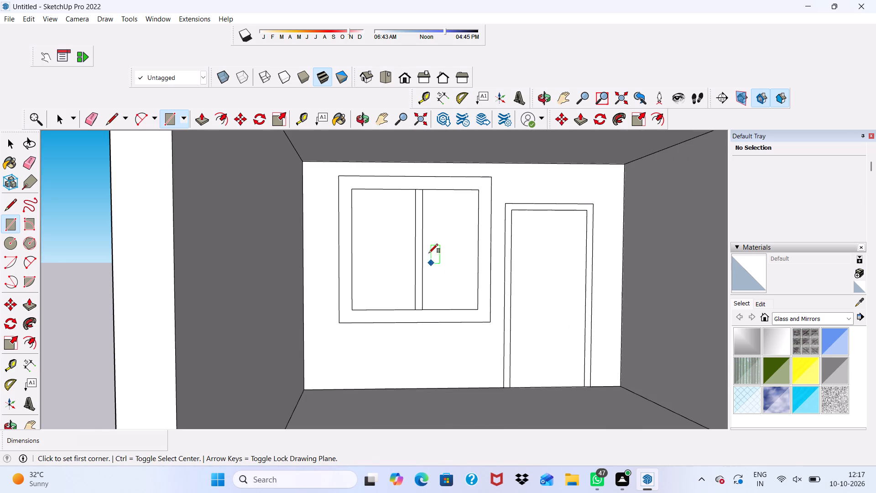
Draw a horizontal transom rectangle about 3" by 2' 2" from the mullion to the window's inner edge nearest the door.
{"action": "left_click", "coordinate": [423, 189]}
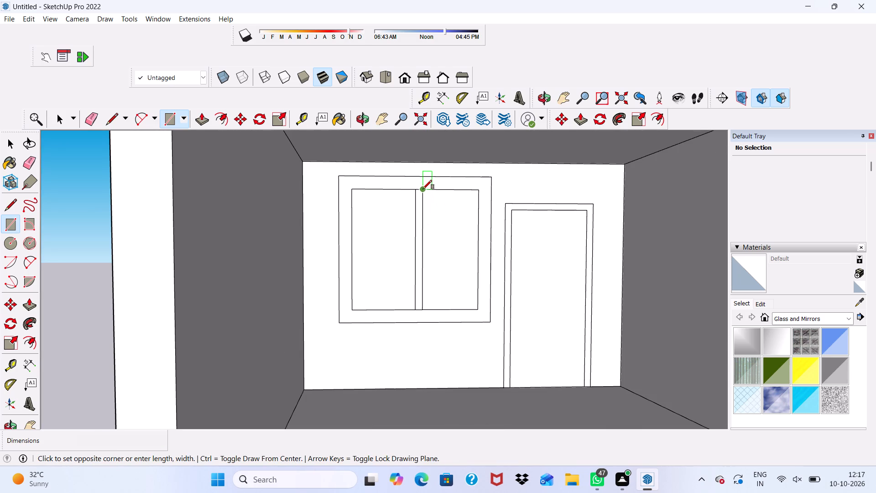
{"action": "key", "text": "space"}
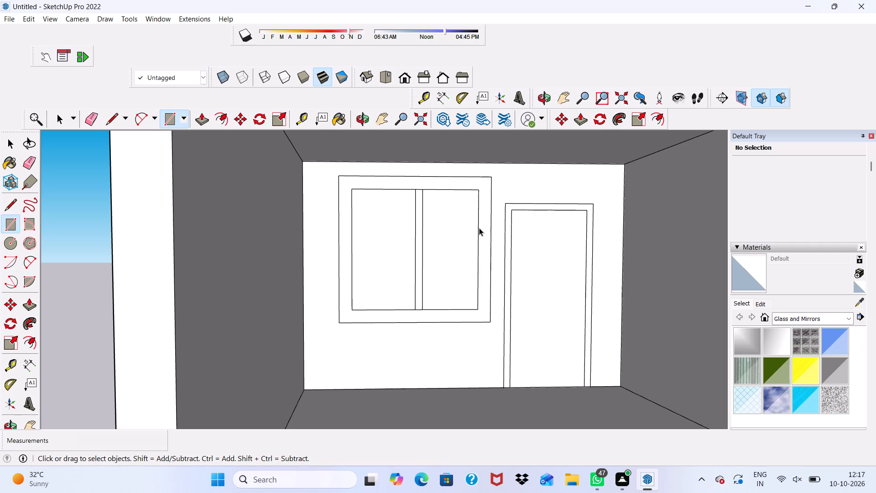
{"action": "left_click", "coordinate": [173, 114]}
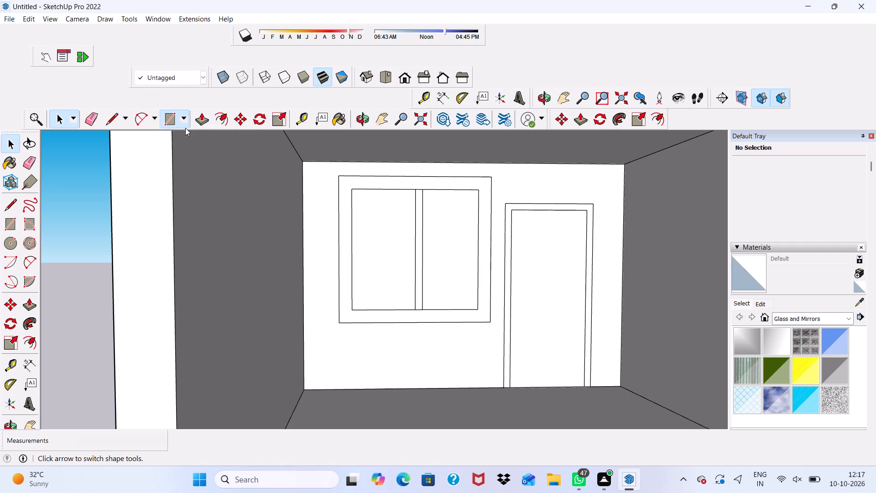
{"action": "scroll", "coordinate": [428, 189], "scroll_direction": "up", "scroll_amount": 5}
{"action": "scroll", "coordinate": [432, 232], "scroll_direction": "up", "scroll_amount": 1}
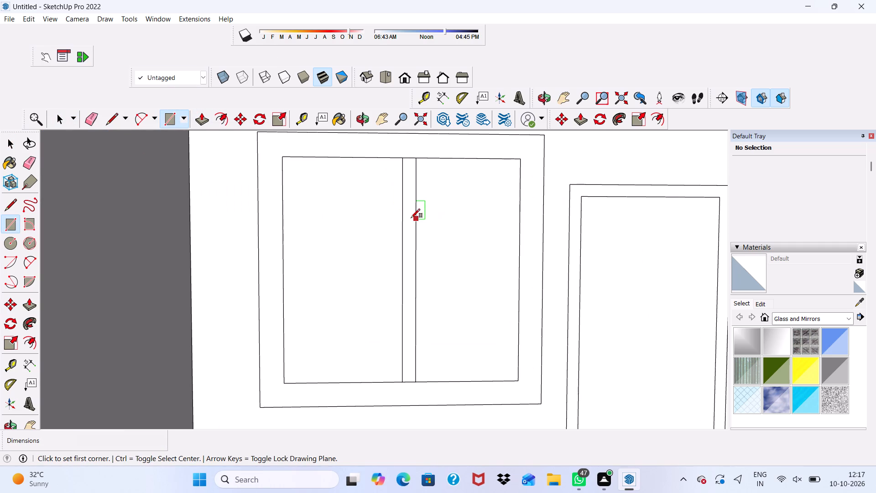
{"action": "left_click", "coordinate": [417, 223]}
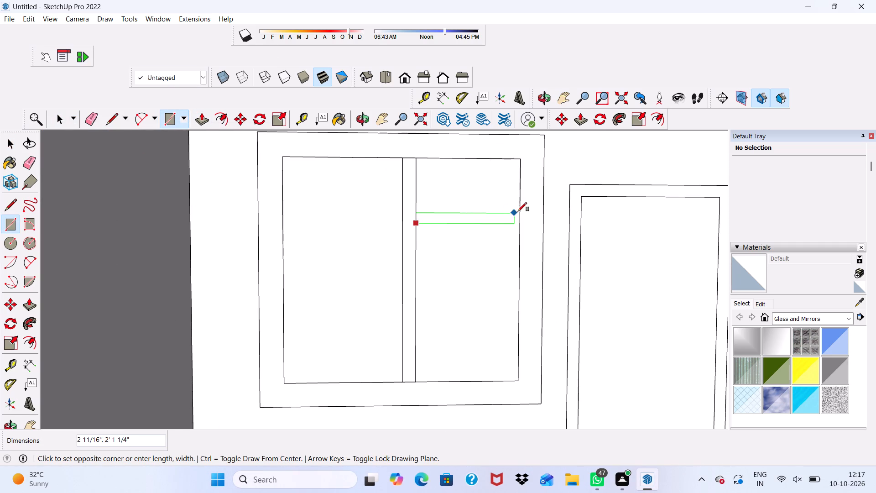
{"action": "left_click", "coordinate": [519, 211]}
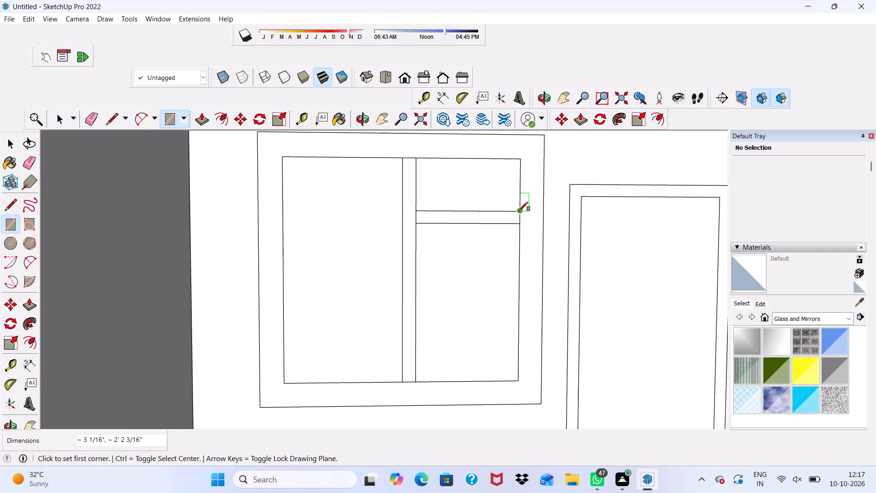
{"action": "key", "text": "space"}
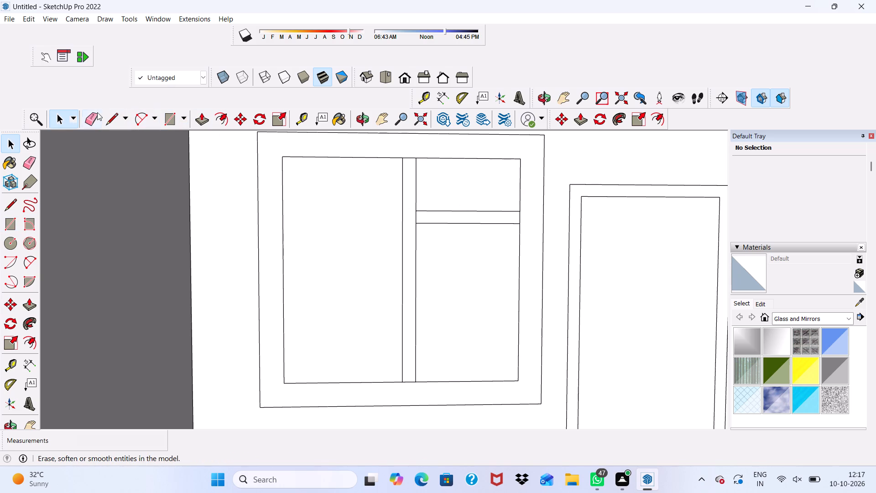
Erase the short edges where the mullion and transom meet each other and the window frame, merging them into one face.
{"action": "left_click", "coordinate": [91, 116]}
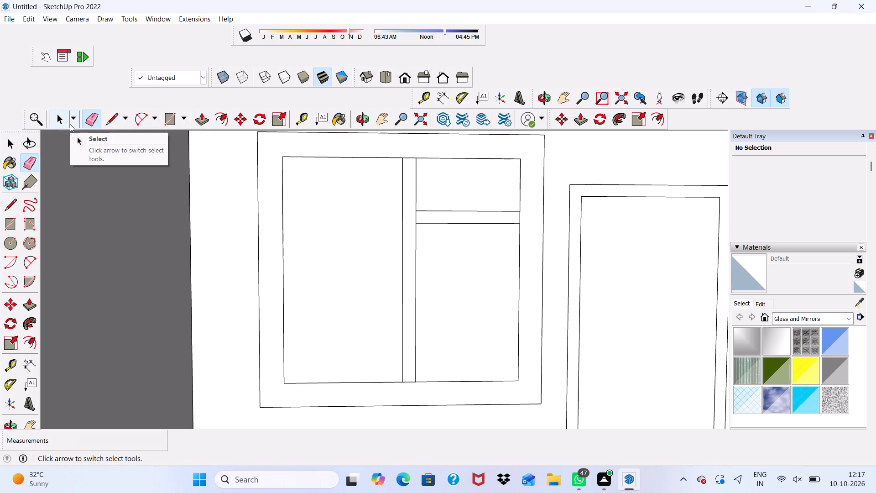
{"action": "scroll", "coordinate": [413, 153], "scroll_direction": "up", "scroll_amount": 6}
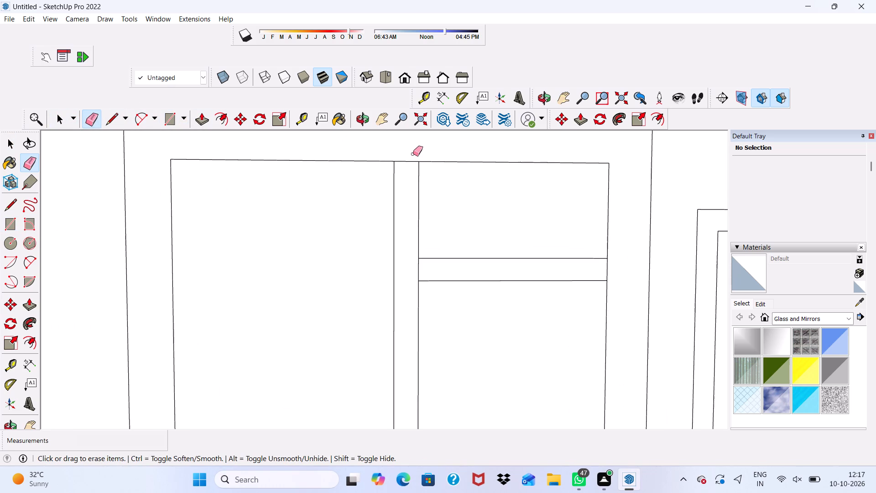
{"action": "left_click_drag", "start_coordinate": [409, 158], "coordinate": [407, 167]}
{"action": "scroll", "coordinate": [407, 180], "scroll_direction": "down", "scroll_amount": 7}
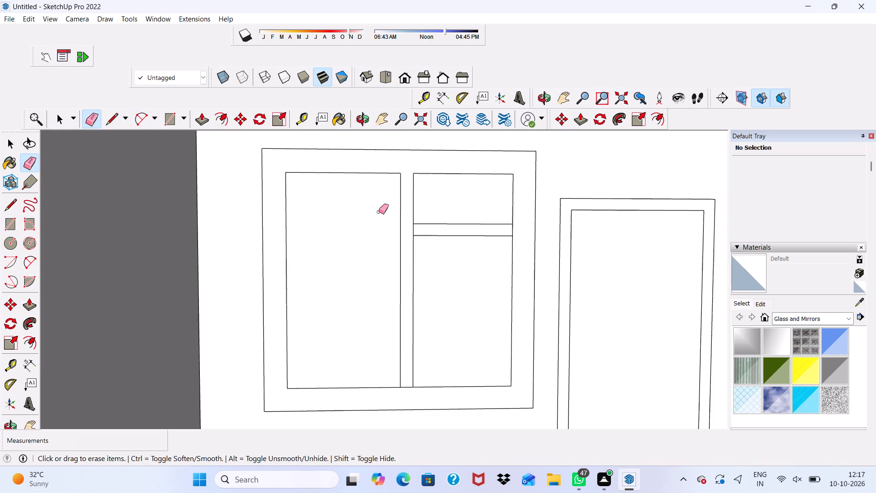
{"action": "scroll", "coordinate": [379, 212], "scroll_direction": "down", "scroll_amount": 2}
{"action": "scroll", "coordinate": [445, 214], "scroll_direction": "up", "scroll_amount": 6}
{"action": "scroll", "coordinate": [402, 226], "scroll_direction": "up", "scroll_amount": 7}
{"action": "left_click_drag", "start_coordinate": [360, 241], "coordinate": [343, 247]}
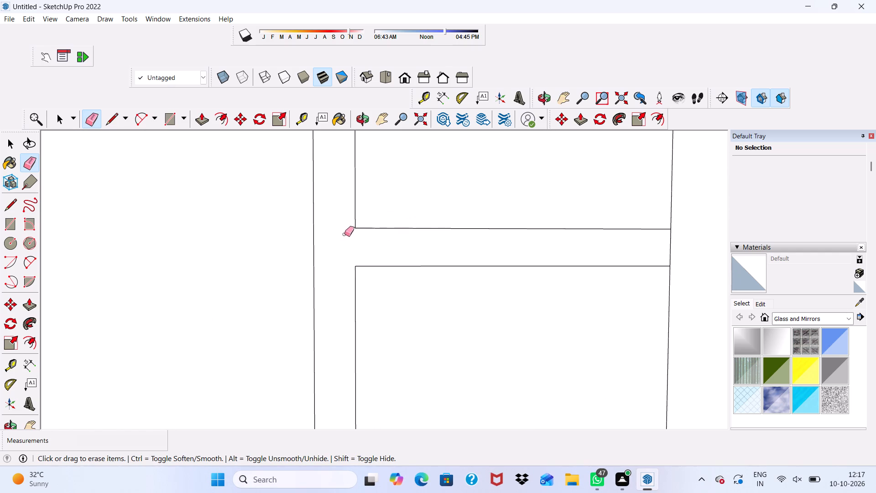
{"action": "scroll", "coordinate": [347, 232], "scroll_direction": "down", "scroll_amount": 7}
{"action": "scroll", "coordinate": [552, 219], "scroll_direction": "up", "scroll_amount": 6}
{"action": "left_click", "coordinate": [571, 228]}
{"action": "left_click_drag", "start_coordinate": [574, 228], "coordinate": [568, 231]}
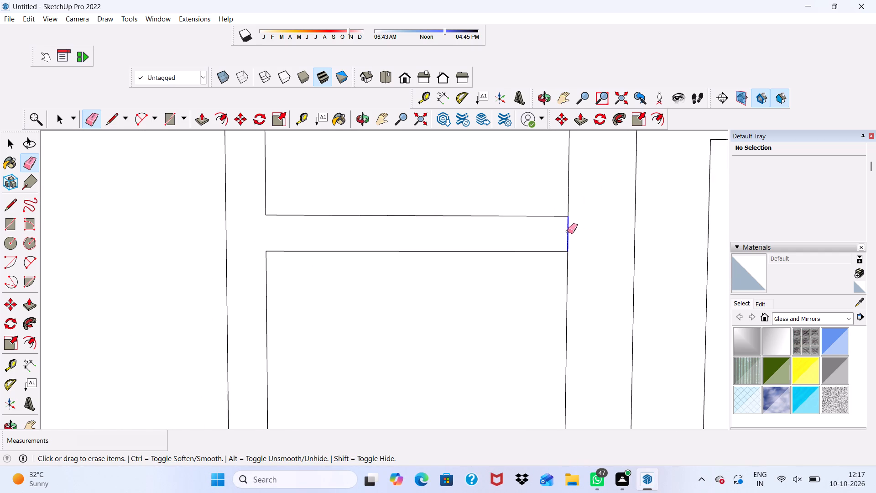
{"action": "left_click_drag", "start_coordinate": [568, 231], "coordinate": [567, 232]}
{"action": "scroll", "coordinate": [553, 199], "scroll_direction": "down", "scroll_amount": 16}
{"action": "scroll", "coordinate": [444, 294], "scroll_direction": "up", "scroll_amount": 4}
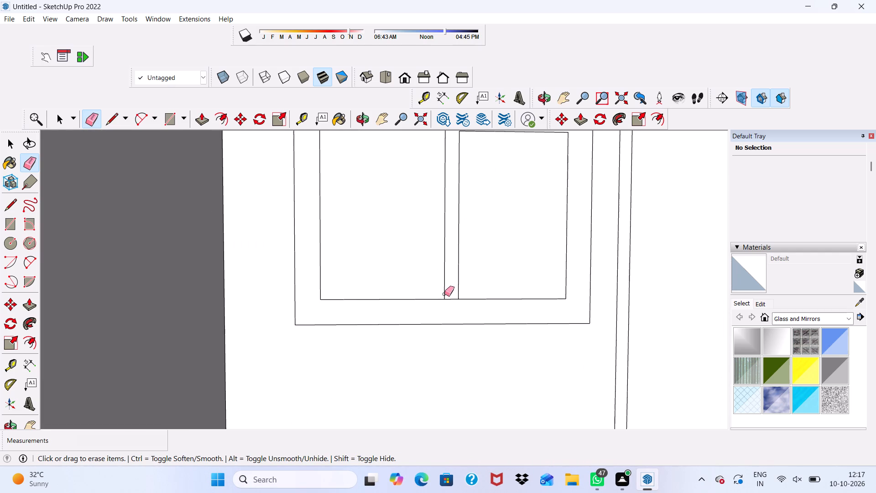
{"action": "left_click_drag", "start_coordinate": [454, 296], "coordinate": [453, 307]}
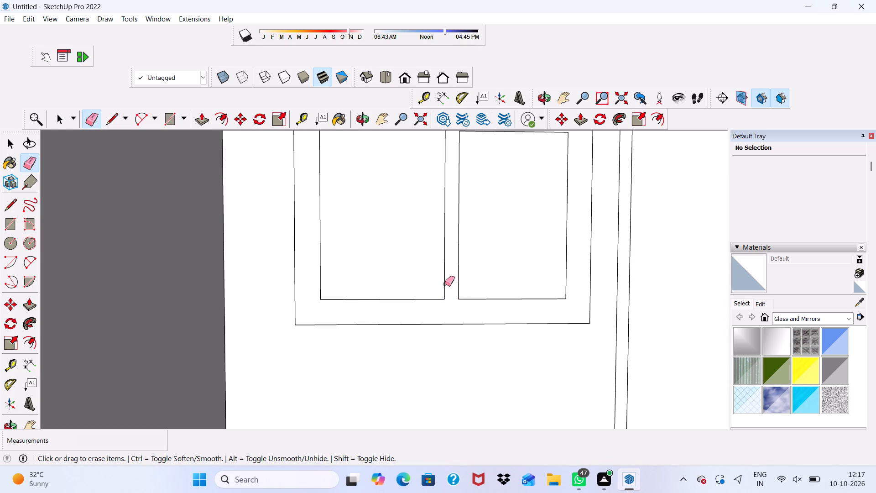
{"action": "key", "text": "space"}
Push/Pull the merged window frame face 3" outward from the back wall.
{"action": "left_click", "coordinate": [445, 315]}
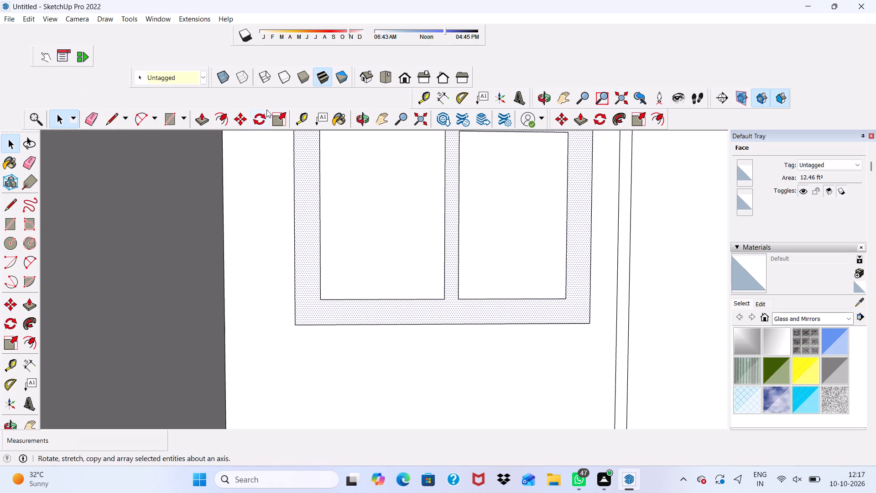
{"action": "left_click", "coordinate": [206, 113]}
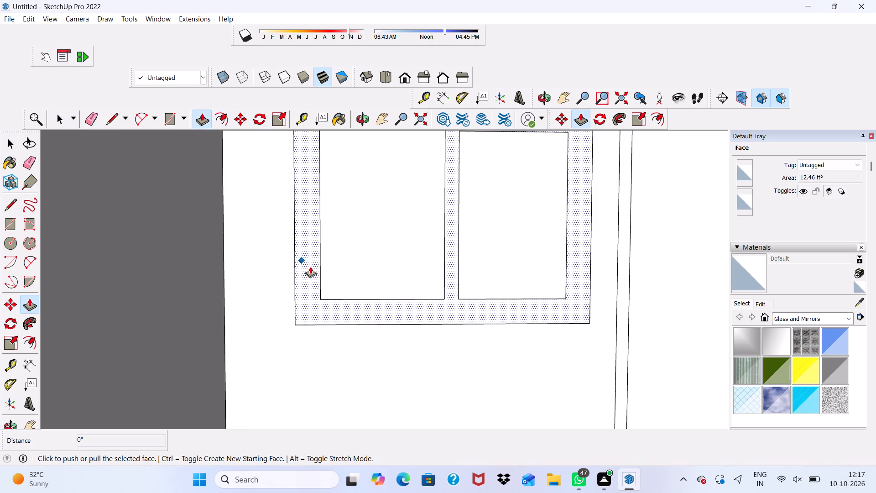
{"action": "left_click", "coordinate": [311, 267]}
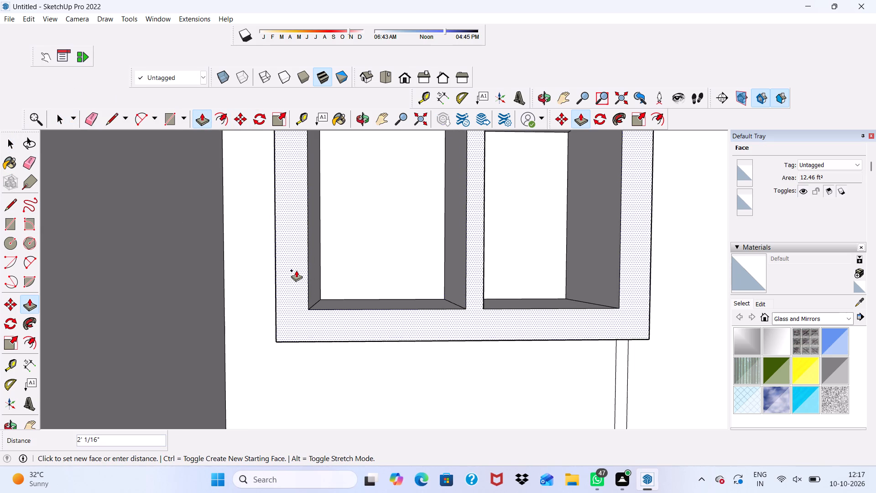
{"action": "key", "text": "3"}
{"action": "key", "text": "shift+quotedbl"}
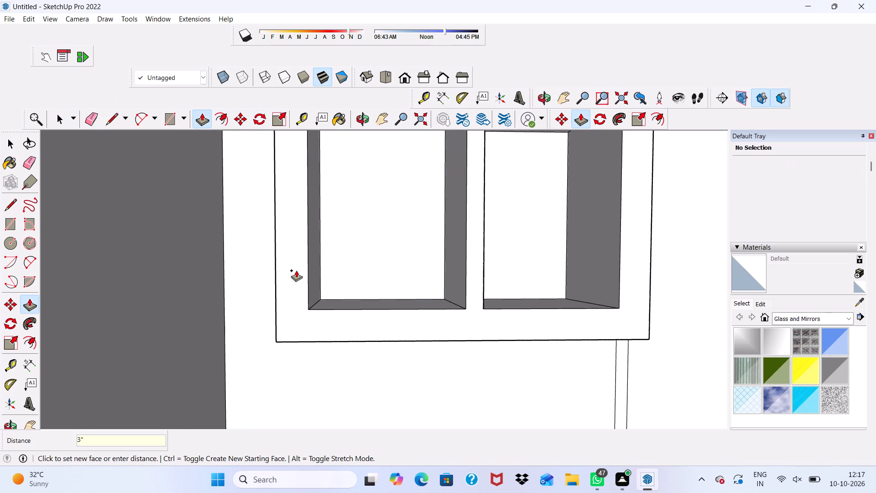
{"action": "key", "text": "Return"}
{"action": "key", "text": "space"}
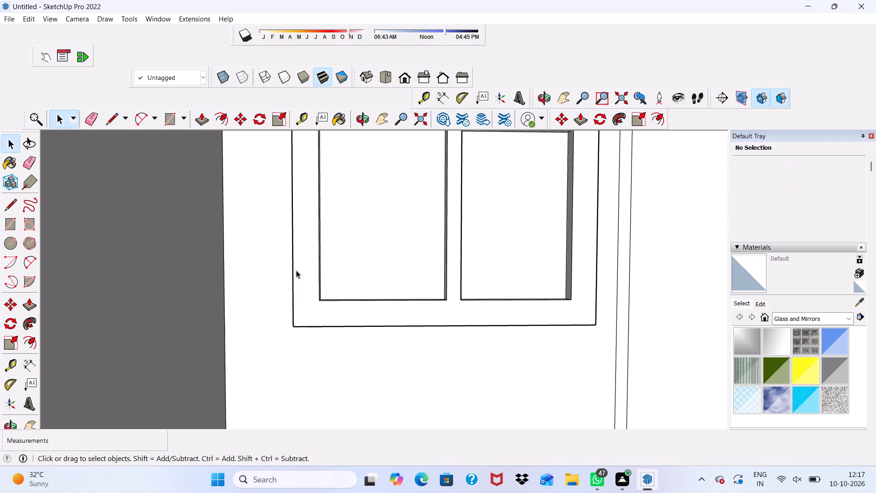
Select the door's frame face beside the window for Push/Pull.
{"action": "scroll", "coordinate": [370, 430], "scroll_direction": "down", "scroll_amount": 5}
{"action": "scroll", "coordinate": [536, 289], "scroll_direction": "down", "scroll_amount": 7}
{"action": "middle_click_drag", "start_coordinate": [547, 255], "coordinate": [511, 273]}
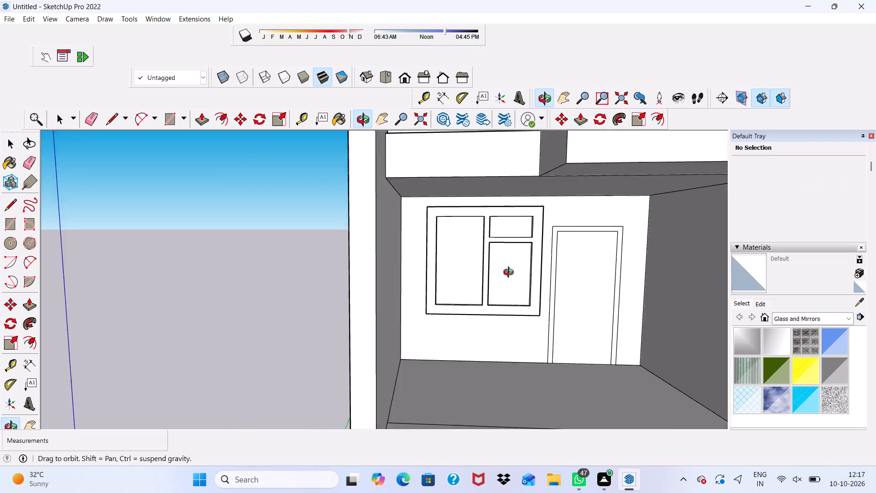
{"action": "middle_click_drag", "start_coordinate": [511, 273], "coordinate": [452, 229]}
{"action": "scroll", "coordinate": [560, 302], "scroll_direction": "up", "scroll_amount": 5}
{"action": "scroll", "coordinate": [521, 252], "scroll_direction": "up", "scroll_amount": 11}
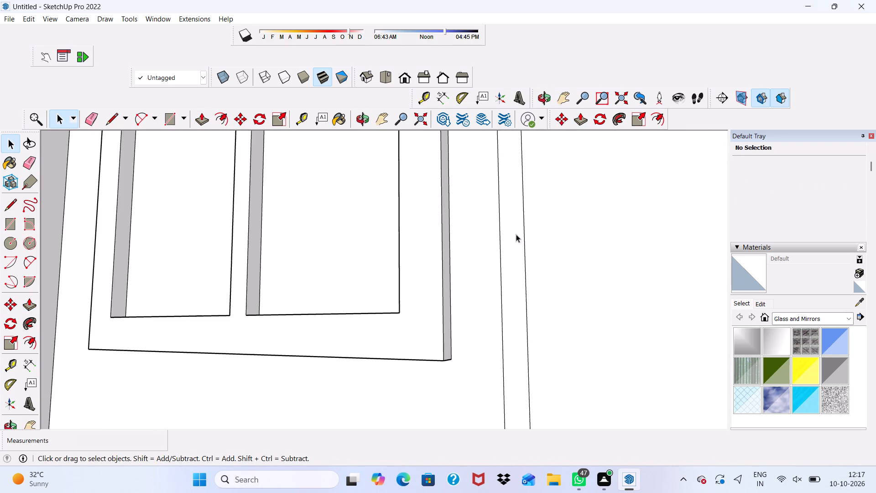
{"action": "left_click", "coordinate": [516, 234]}
{"action": "left_click", "coordinate": [199, 115]}
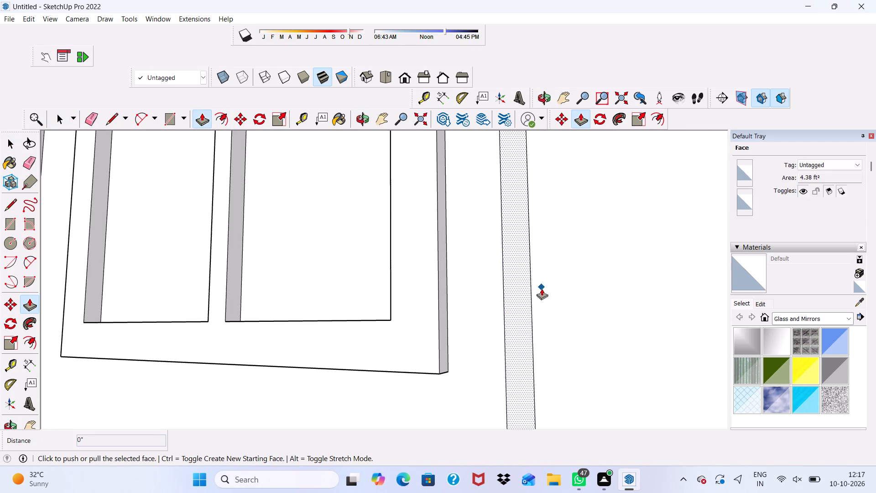
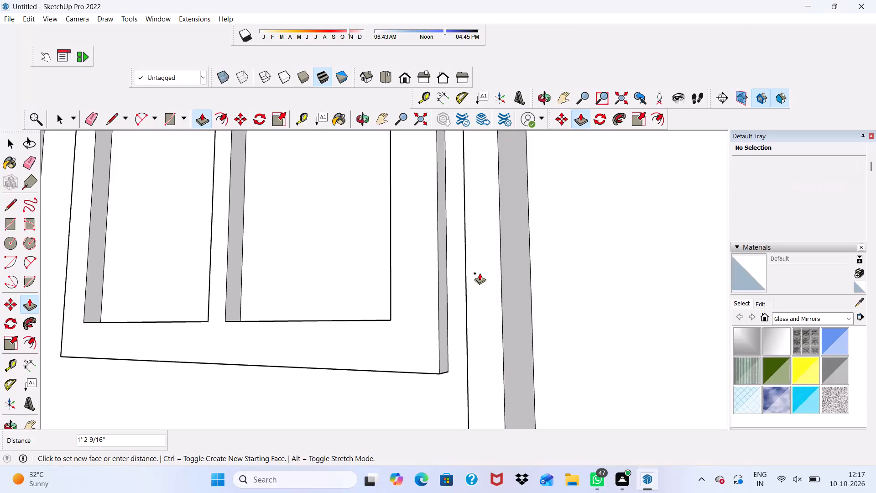
Push/Pull the door's frame face 3" outward from the back wall beside the window.
{"action": "key", "text": "3"}
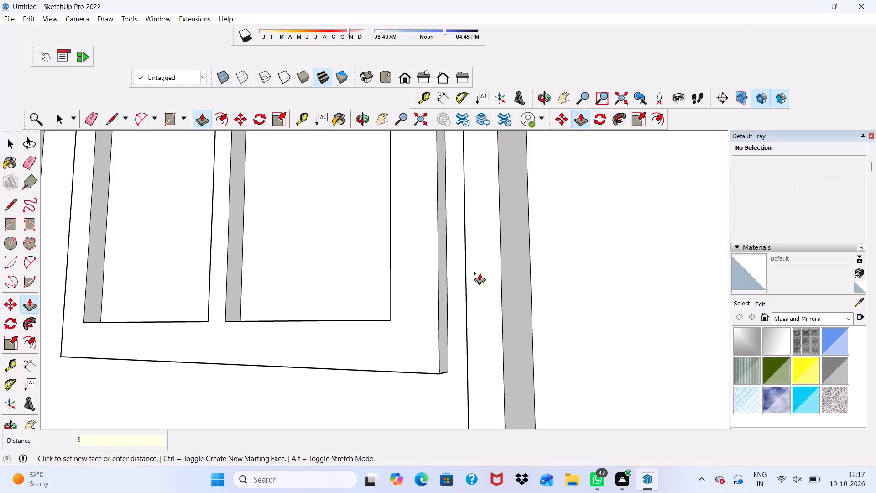
{"action": "key", "text": "shift+quotedbl"}
{"action": "key", "text": "Return"}
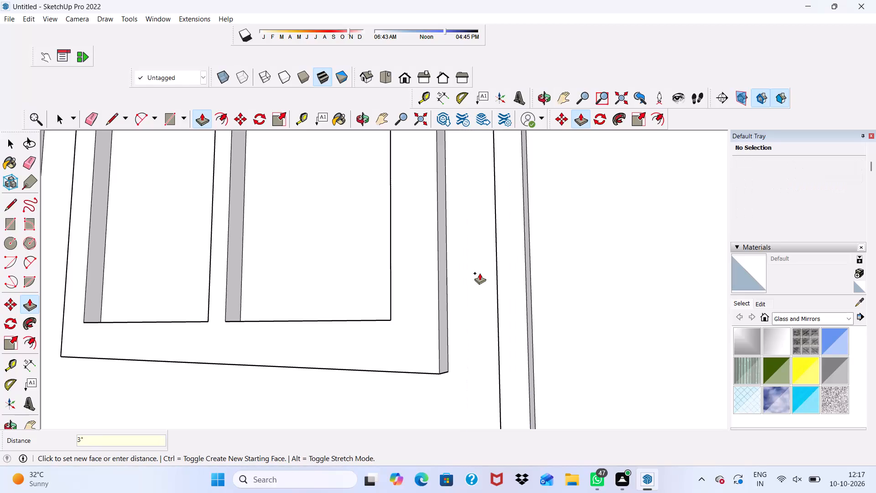
{"action": "key", "text": "space"}
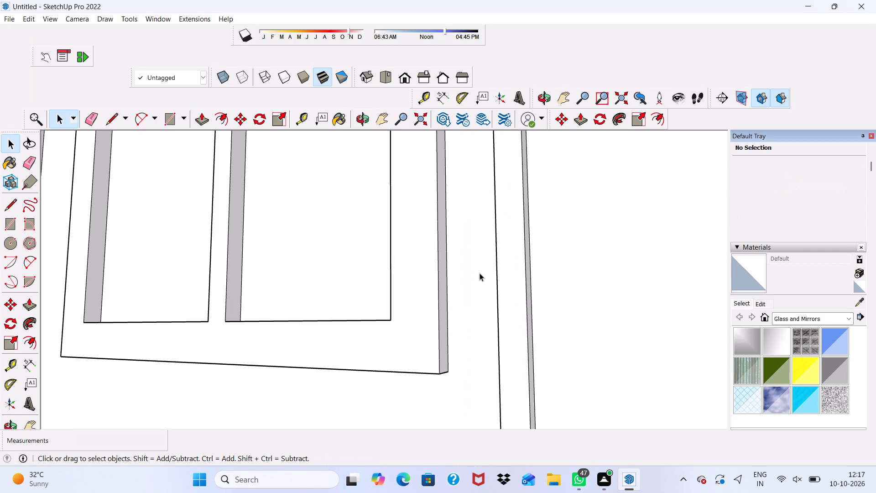
Draw a 3' by 7' door rectangle rising from the floor edge on the back wall of the box-framed recess one level down.
{"action": "scroll", "coordinate": [460, 297], "scroll_direction": "down", "scroll_amount": 20}
{"action": "scroll", "coordinate": [460, 297], "scroll_direction": "down", "scroll_amount": 1}
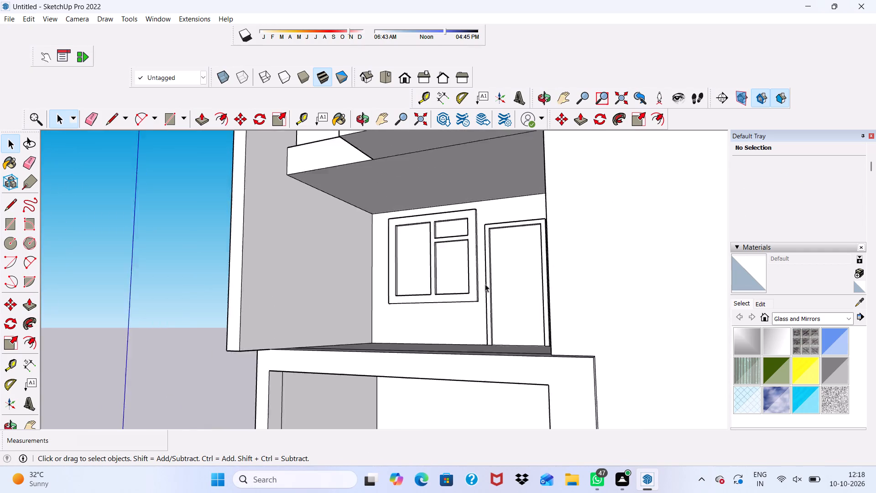
{"action": "scroll", "coordinate": [485, 284], "scroll_direction": "down", "scroll_amount": 8}
{"action": "middle_click_drag", "start_coordinate": [346, 361], "coordinate": [461, 382]}
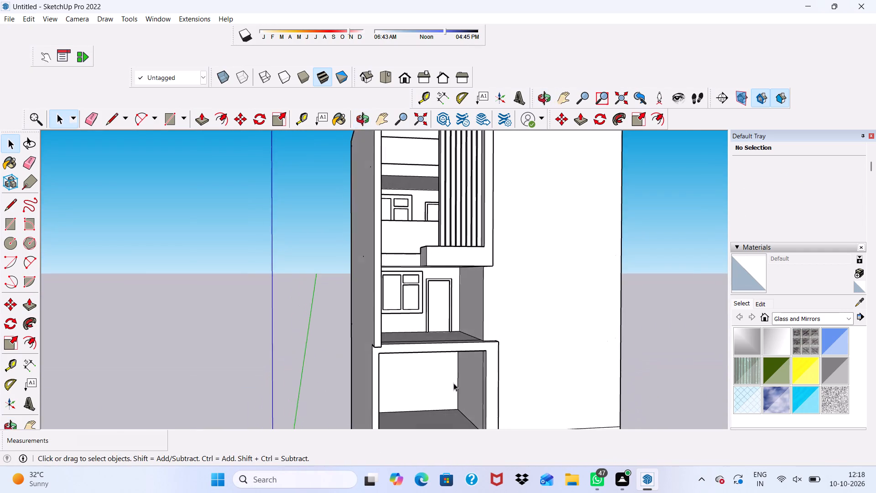
{"action": "scroll", "coordinate": [450, 386], "scroll_direction": "up", "scroll_amount": 4}
{"action": "middle_click_drag", "start_coordinate": [449, 387], "coordinate": [404, 336]}
{"action": "scroll", "coordinate": [404, 336], "scroll_direction": "down", "scroll_amount": 2}
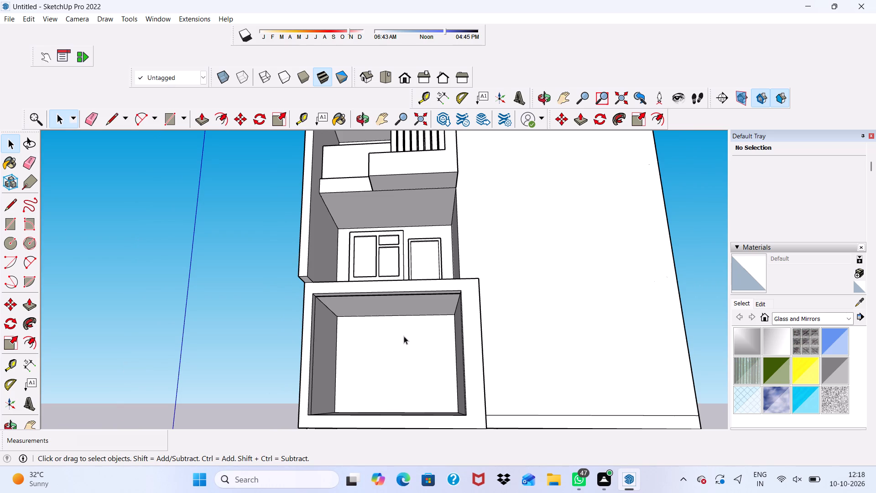
{"action": "scroll", "coordinate": [404, 336], "scroll_direction": "down", "scroll_amount": 2}
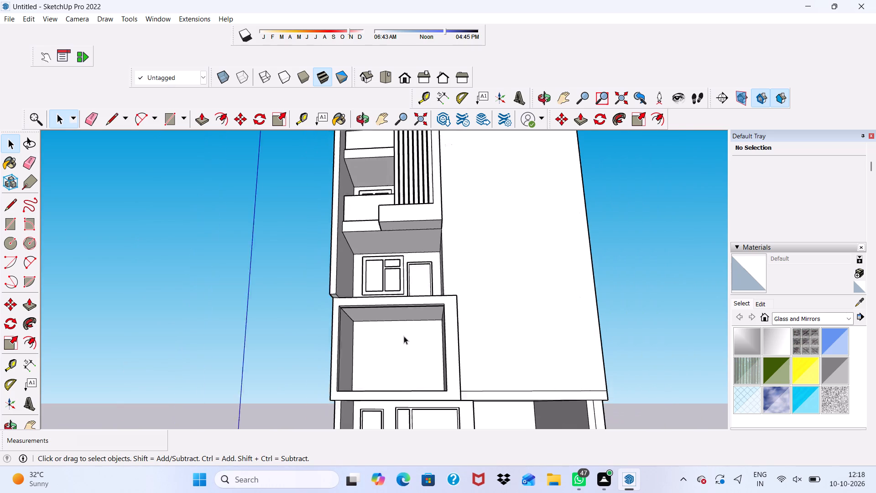
{"action": "scroll", "coordinate": [404, 336], "scroll_direction": "down", "scroll_amount": 5}
{"action": "scroll", "coordinate": [402, 422], "scroll_direction": "up", "scroll_amount": 4}
{"action": "scroll", "coordinate": [419, 363], "scroll_direction": "up", "scroll_amount": 4}
{"action": "middle_click_drag", "start_coordinate": [420, 363], "coordinate": [415, 451]}
{"action": "scroll", "coordinate": [418, 409], "scroll_direction": "down", "scroll_amount": 1}
{"action": "scroll", "coordinate": [405, 393], "scroll_direction": "up", "scroll_amount": 4}
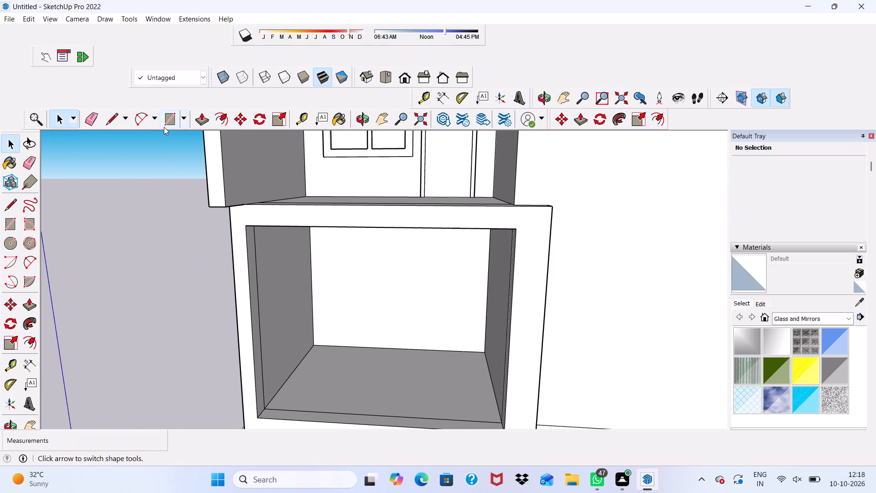
{"action": "left_click", "coordinate": [167, 123]}
{"action": "scroll", "coordinate": [438, 356], "scroll_direction": "up", "scroll_amount": 7}
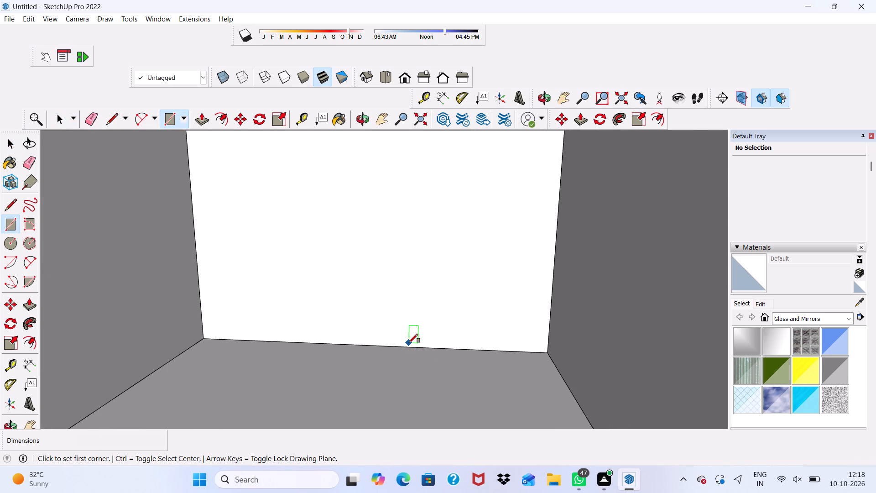
{"action": "left_click", "coordinate": [409, 346]}
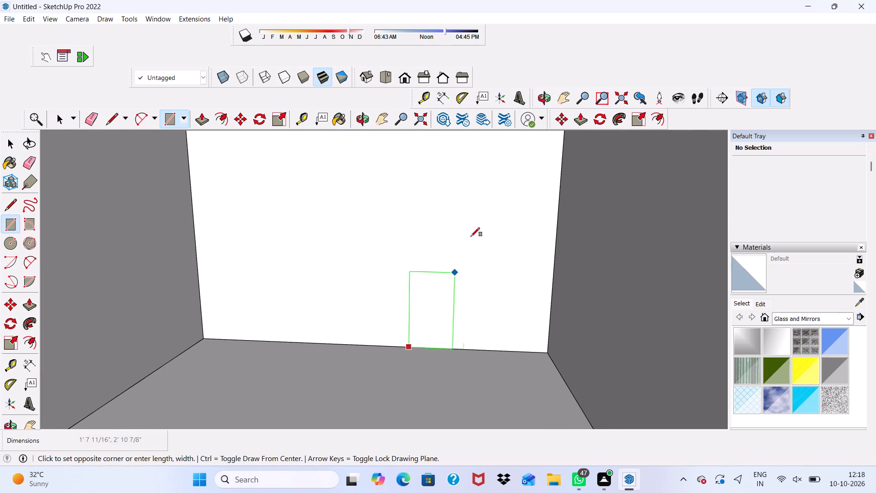
{"action": "type", "text": "3',7'"}
{"action": "key", "text": "Return"}
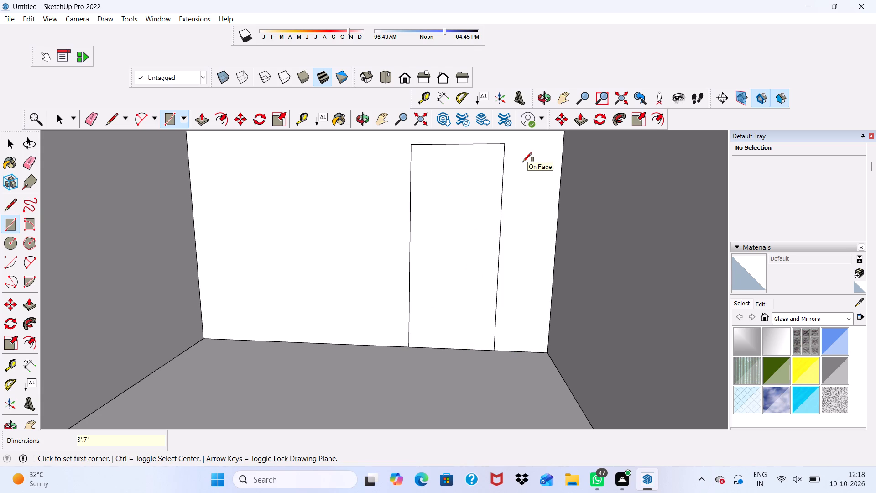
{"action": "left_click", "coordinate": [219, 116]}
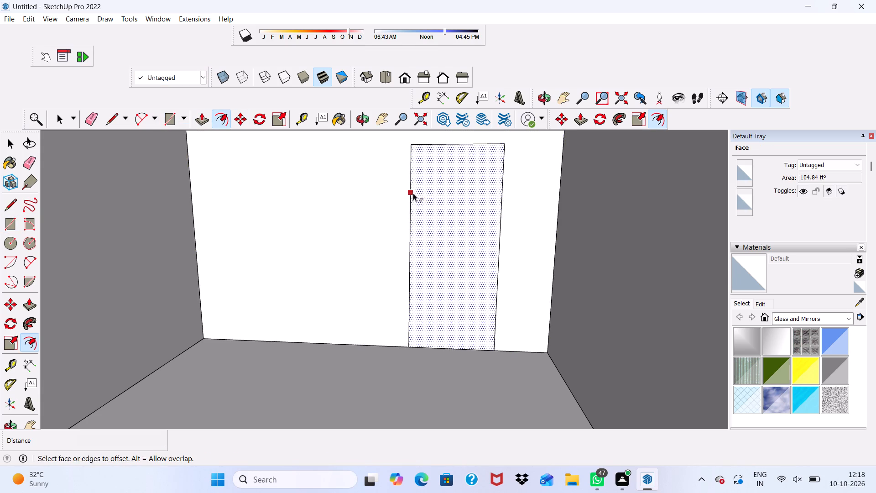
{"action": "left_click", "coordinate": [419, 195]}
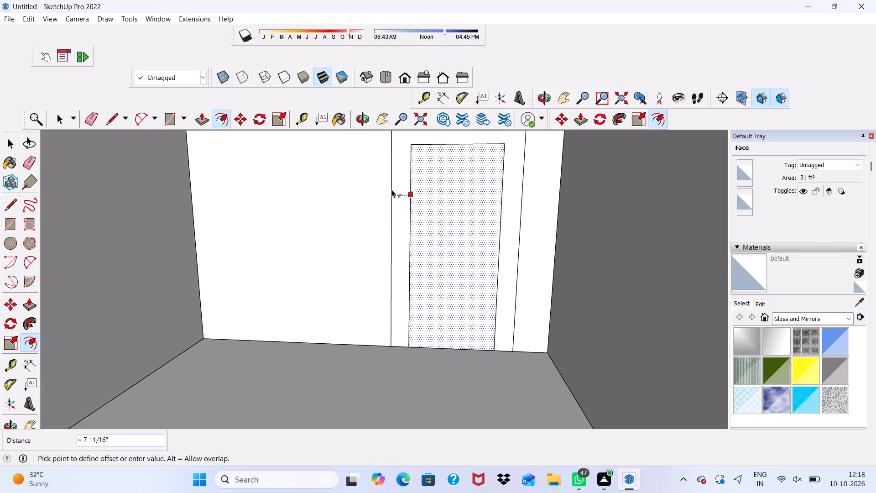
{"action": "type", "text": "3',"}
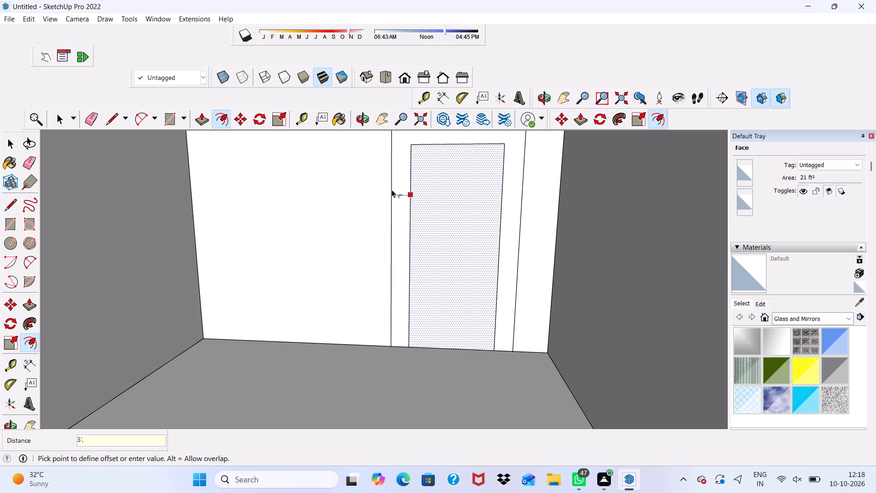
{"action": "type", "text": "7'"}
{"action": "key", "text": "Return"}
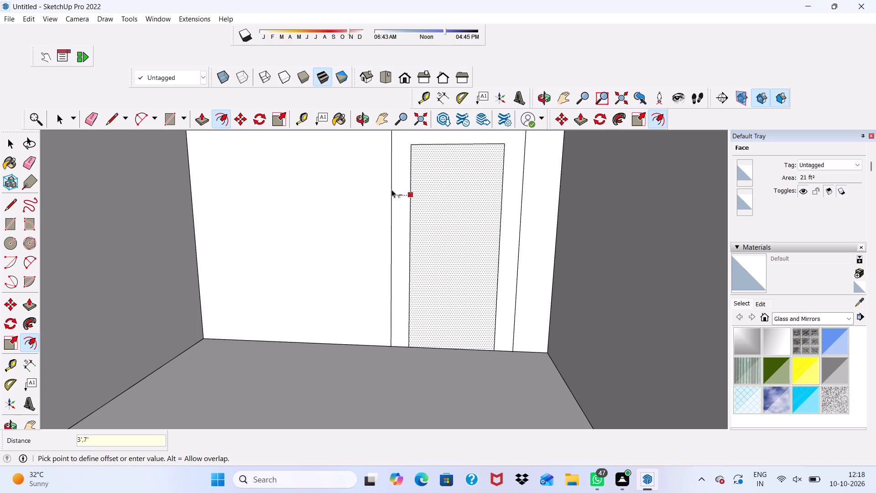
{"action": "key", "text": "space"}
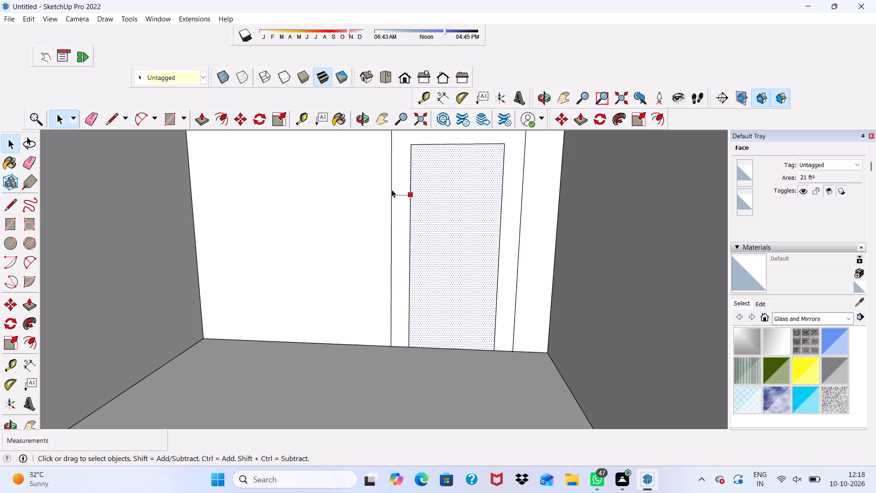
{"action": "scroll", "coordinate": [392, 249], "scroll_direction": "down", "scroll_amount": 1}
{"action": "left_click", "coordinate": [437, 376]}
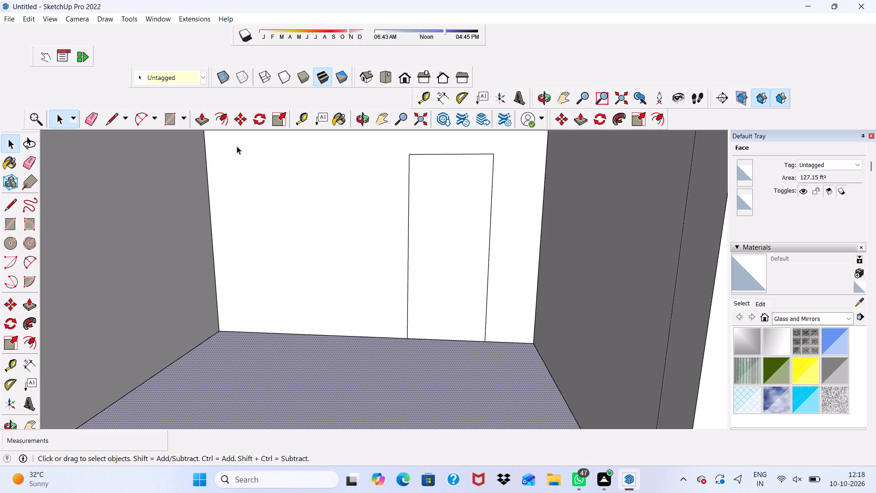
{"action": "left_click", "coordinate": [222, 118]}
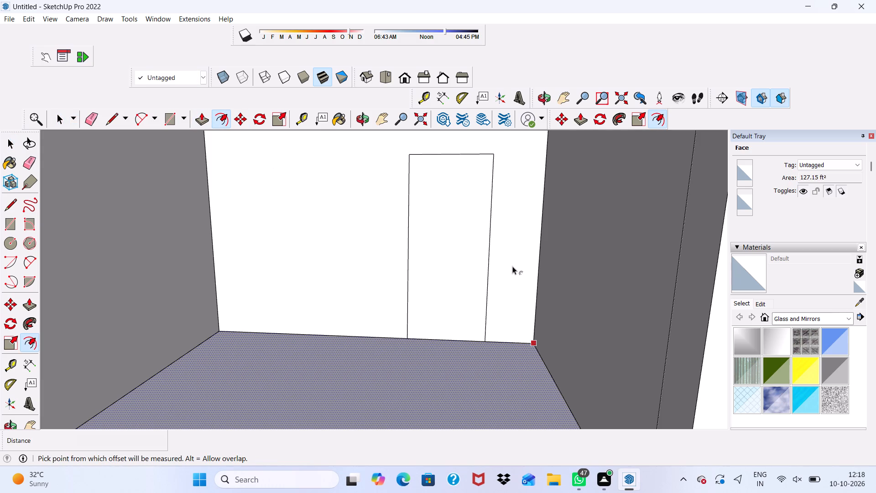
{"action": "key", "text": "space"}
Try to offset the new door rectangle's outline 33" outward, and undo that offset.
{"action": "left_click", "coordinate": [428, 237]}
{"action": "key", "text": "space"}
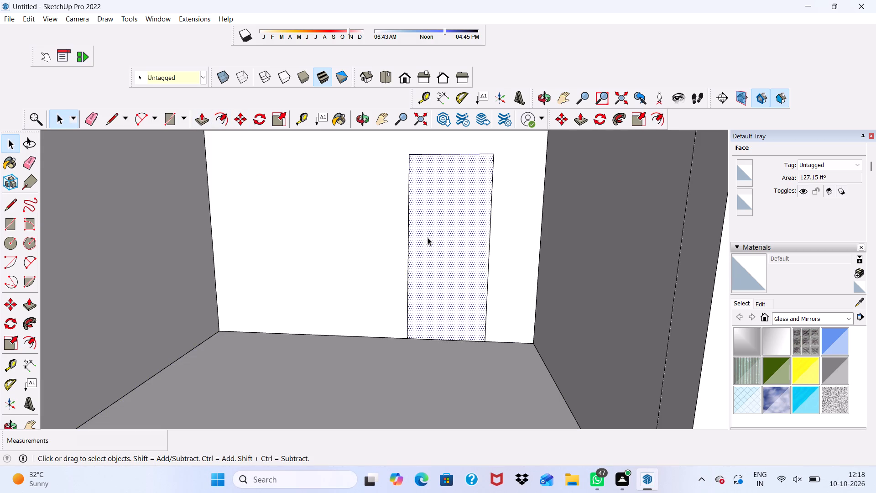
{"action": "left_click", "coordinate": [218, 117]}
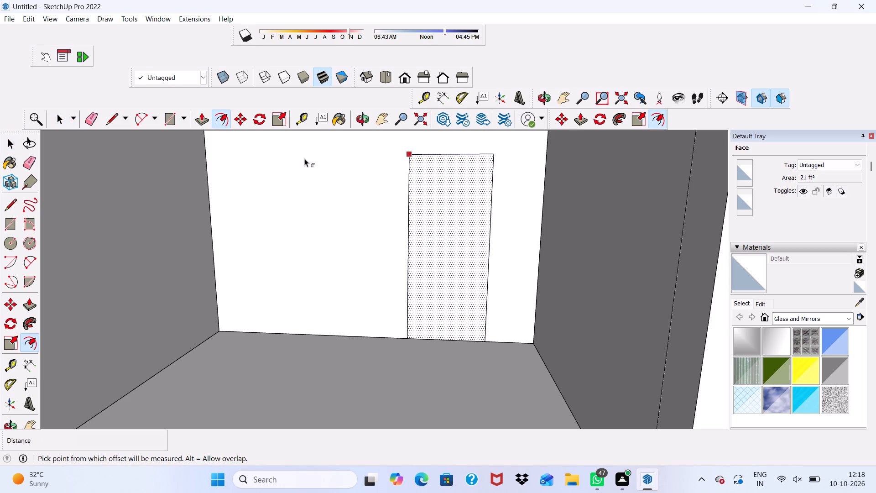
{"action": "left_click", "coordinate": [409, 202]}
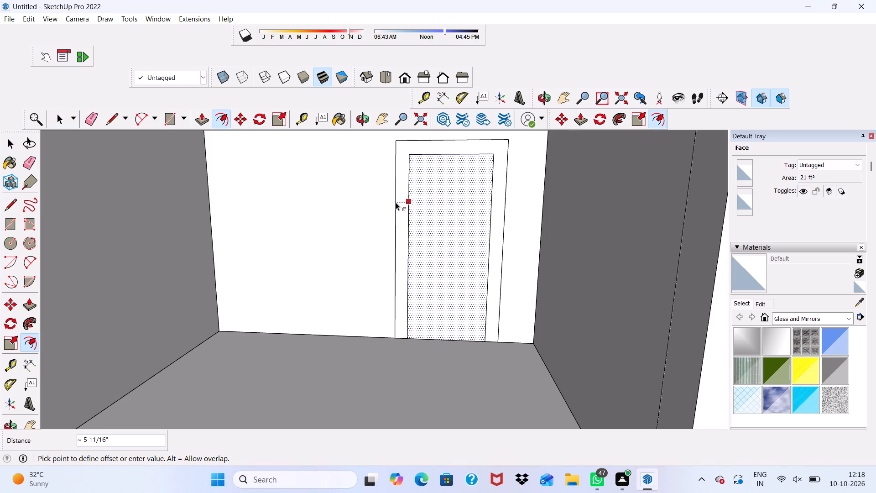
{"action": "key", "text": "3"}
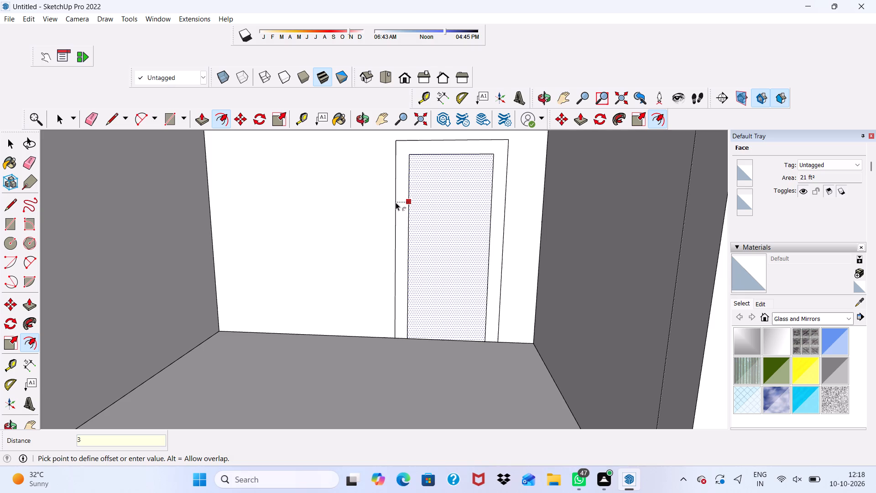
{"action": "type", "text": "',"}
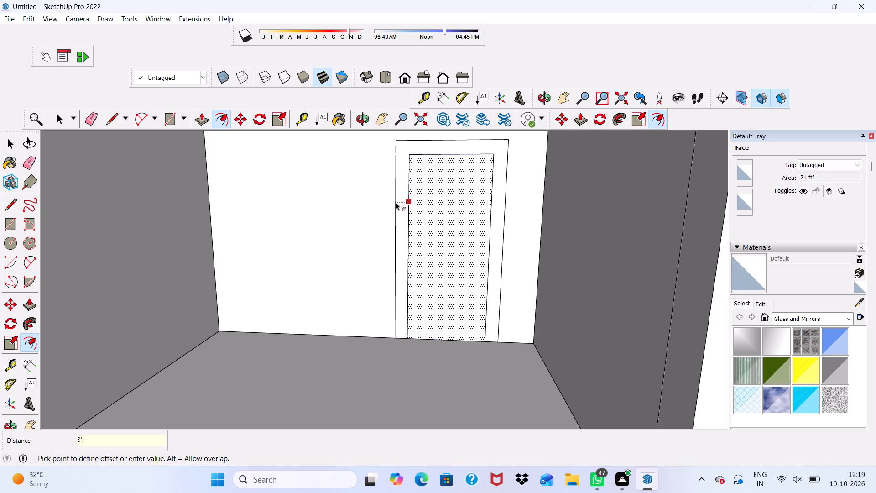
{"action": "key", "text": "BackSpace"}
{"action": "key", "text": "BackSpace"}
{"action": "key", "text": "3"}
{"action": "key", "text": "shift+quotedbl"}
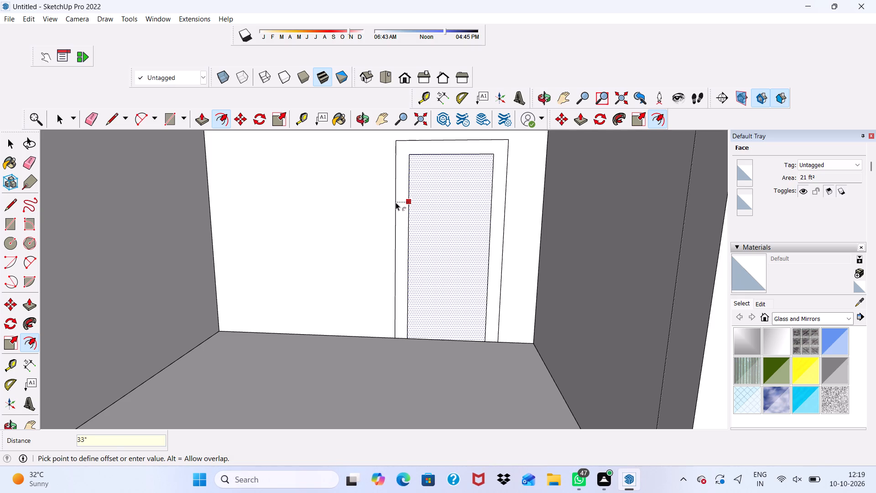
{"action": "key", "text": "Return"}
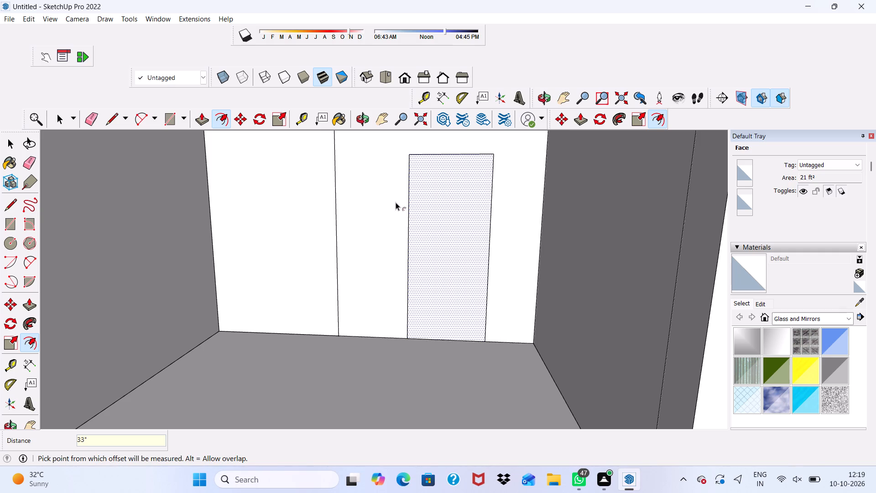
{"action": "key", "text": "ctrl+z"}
Offset the door rectangle's outline 3" outward on the back wall to form its frame.
{"action": "key", "text": "3"}
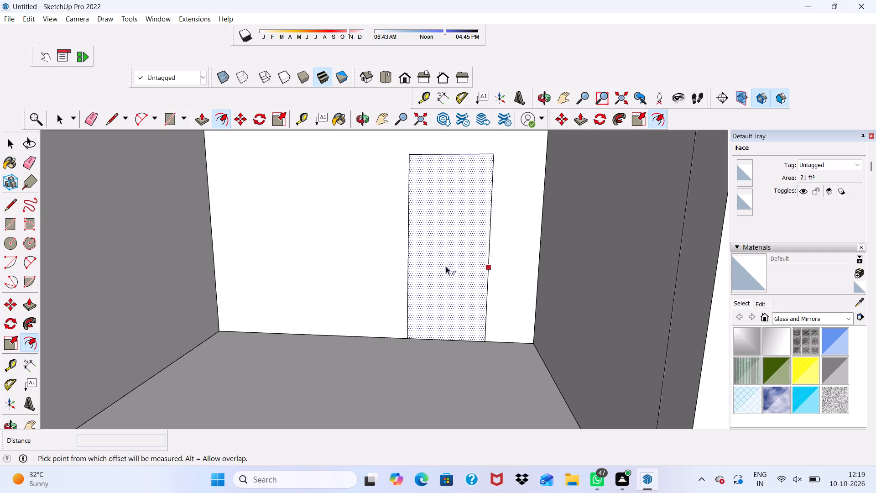
{"action": "left_click", "coordinate": [407, 242]}
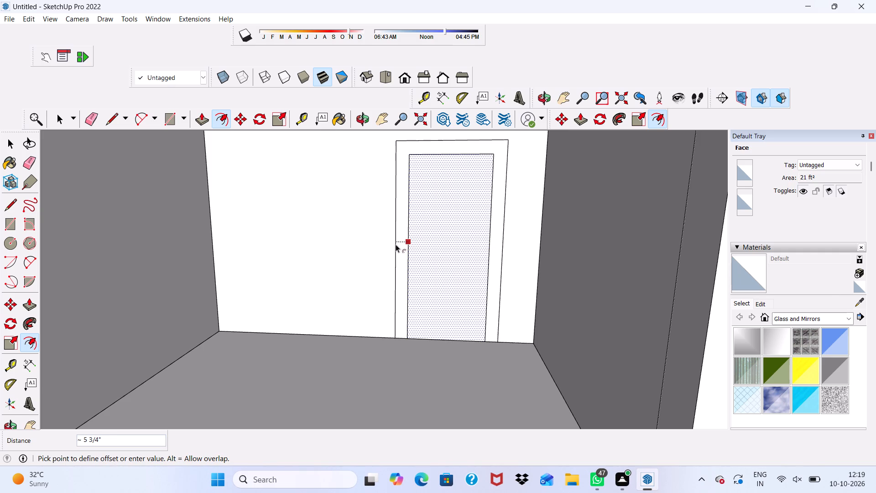
{"action": "key", "text": "3"}
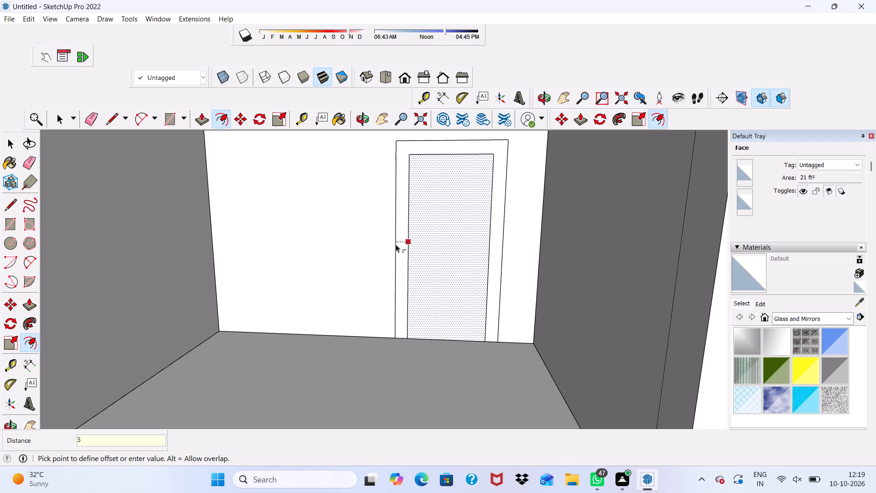
{"action": "key", "text": "shift+quotedbl"}
{"action": "key", "text": "Return"}
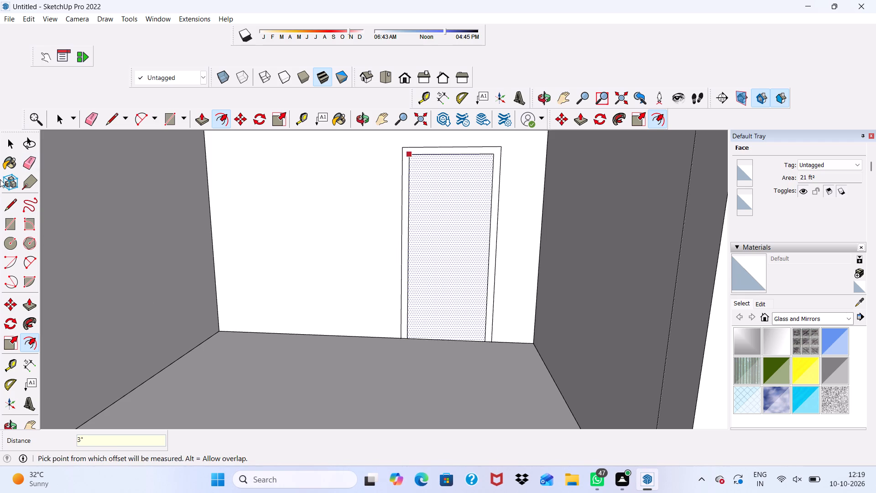
Draw a window rectangle about 4' 11" by 4' 6" on the recess's back wall, beside the framed door outline.
{"action": "left_click_drag", "start_coordinate": [171, 121], "coordinate": [172, 126]}
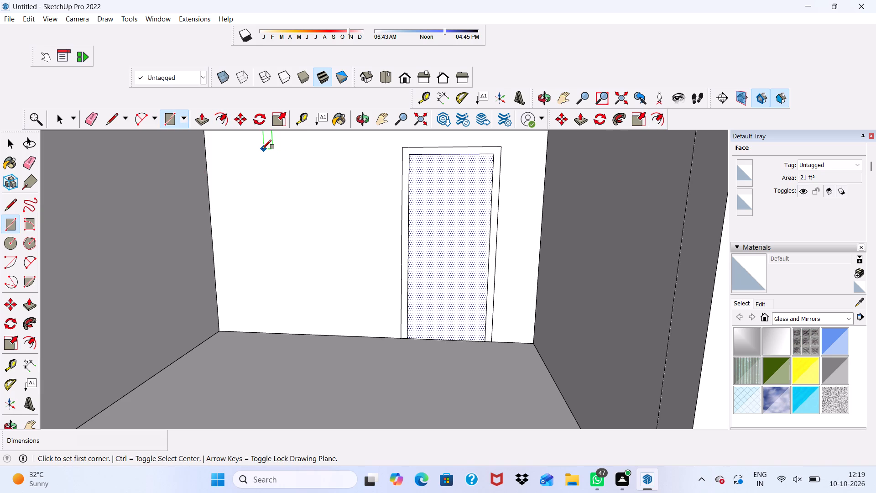
{"action": "scroll", "coordinate": [262, 163], "scroll_direction": "down", "scroll_amount": 7}
{"action": "scroll", "coordinate": [278, 175], "scroll_direction": "up", "scroll_amount": 2}
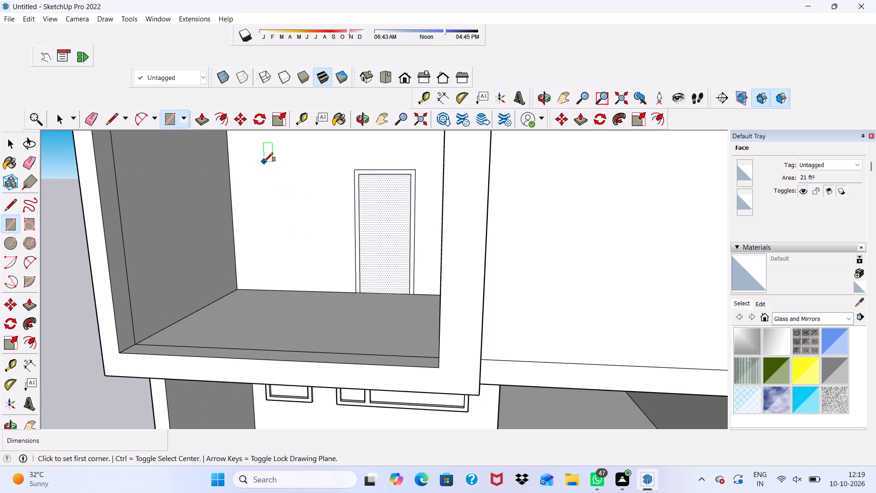
{"action": "scroll", "coordinate": [315, 260], "scroll_direction": "down", "scroll_amount": 10}
{"action": "middle_click_drag", "start_coordinate": [323, 248], "coordinate": [406, 246]}
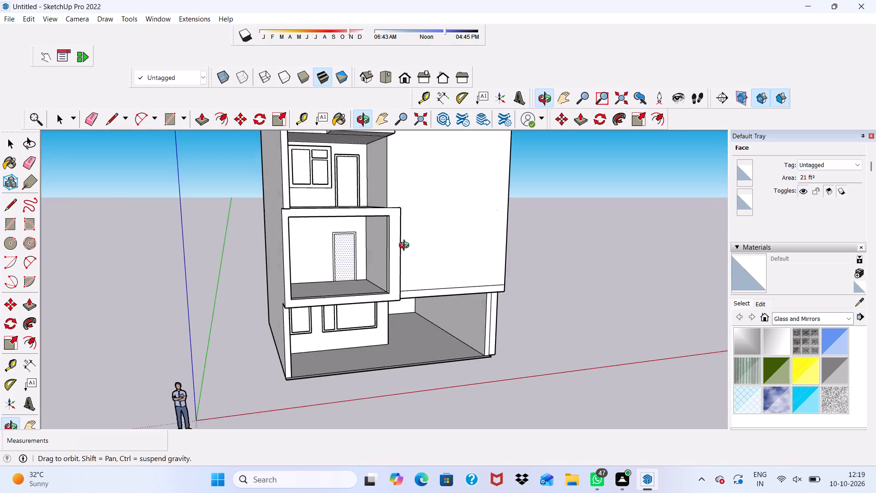
{"action": "middle_click_drag", "start_coordinate": [406, 246], "coordinate": [407, 247]}
{"action": "scroll", "coordinate": [358, 269], "scroll_direction": "up", "scroll_amount": 5}
{"action": "scroll", "coordinate": [260, 231], "scroll_direction": "up", "scroll_amount": 1}
{"action": "scroll", "coordinate": [245, 193], "scroll_direction": "up", "scroll_amount": 4}
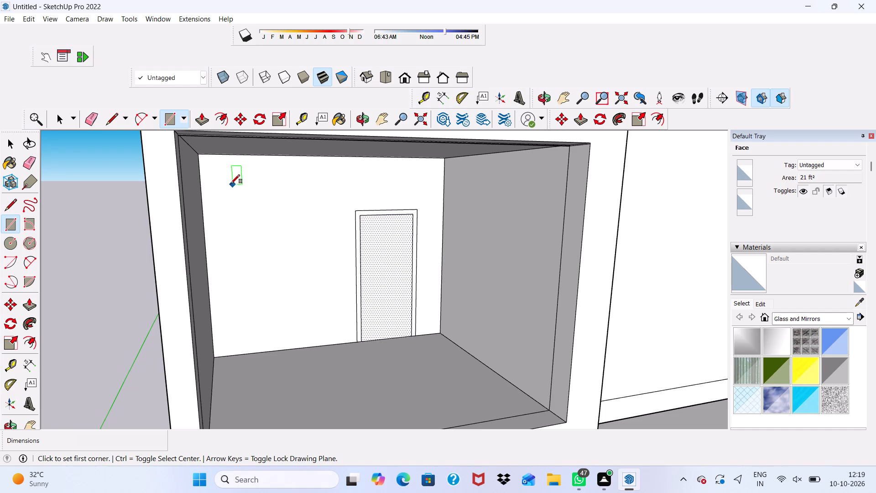
{"action": "left_click", "coordinate": [229, 182]}
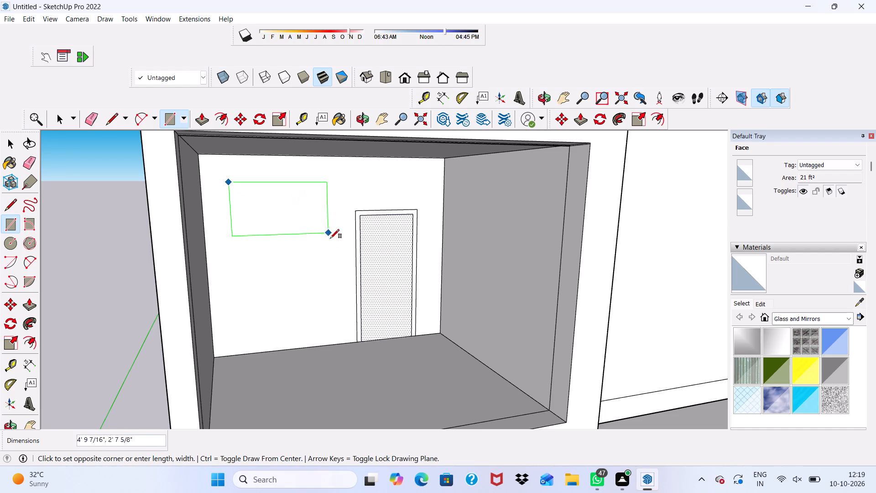
{"action": "left_click", "coordinate": [332, 269]}
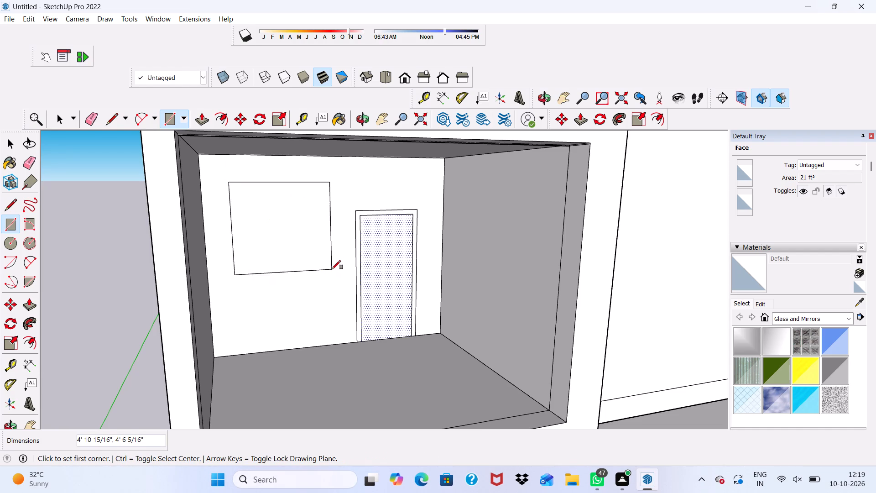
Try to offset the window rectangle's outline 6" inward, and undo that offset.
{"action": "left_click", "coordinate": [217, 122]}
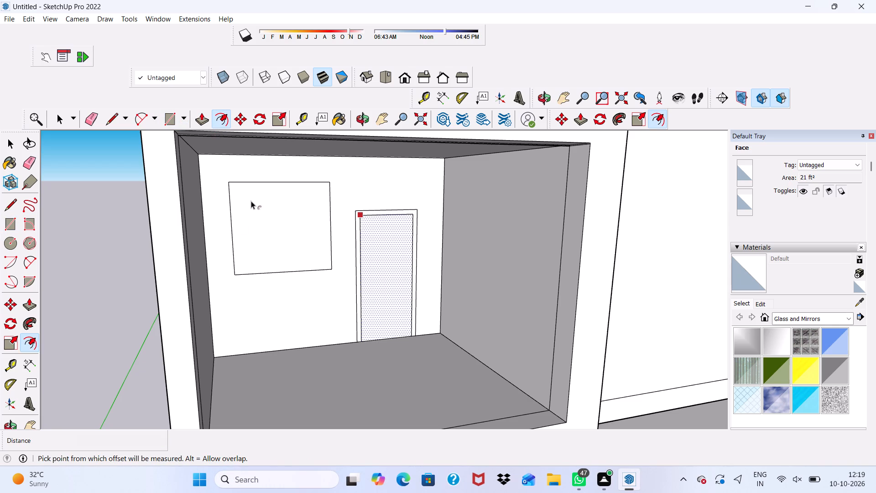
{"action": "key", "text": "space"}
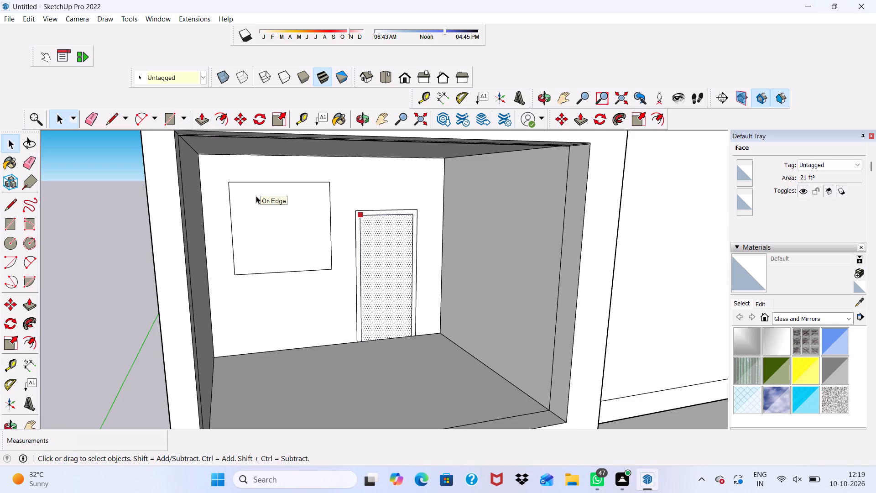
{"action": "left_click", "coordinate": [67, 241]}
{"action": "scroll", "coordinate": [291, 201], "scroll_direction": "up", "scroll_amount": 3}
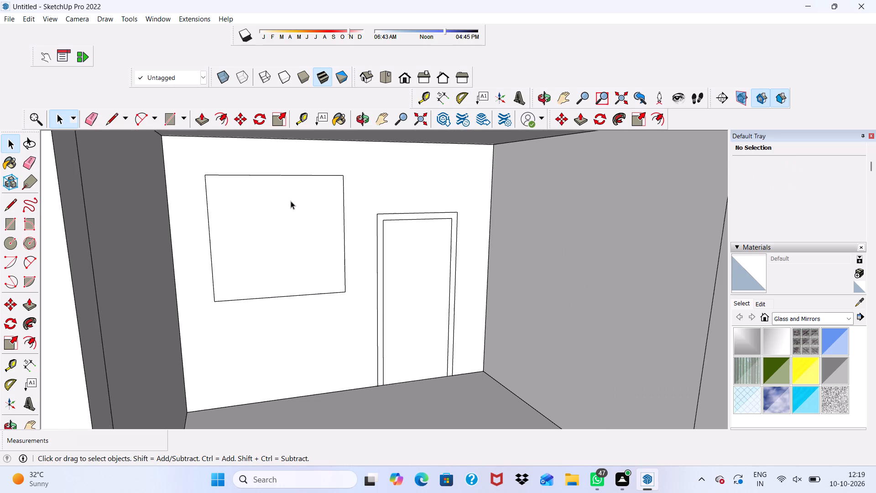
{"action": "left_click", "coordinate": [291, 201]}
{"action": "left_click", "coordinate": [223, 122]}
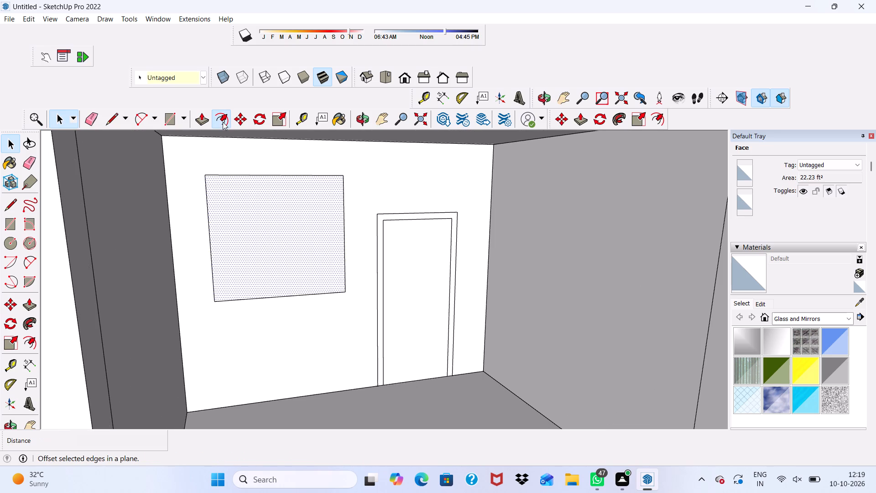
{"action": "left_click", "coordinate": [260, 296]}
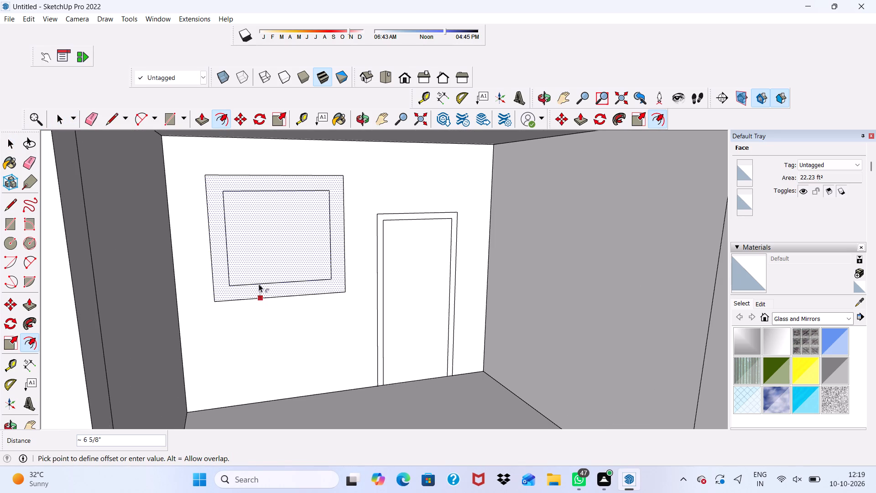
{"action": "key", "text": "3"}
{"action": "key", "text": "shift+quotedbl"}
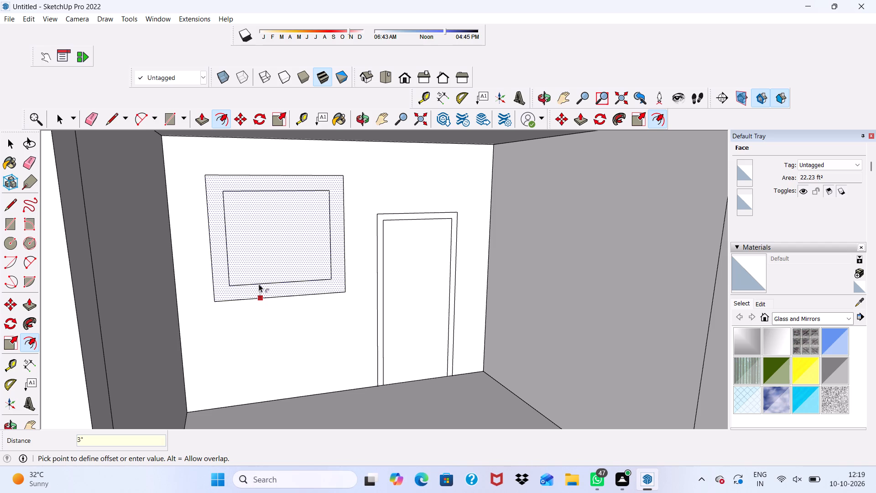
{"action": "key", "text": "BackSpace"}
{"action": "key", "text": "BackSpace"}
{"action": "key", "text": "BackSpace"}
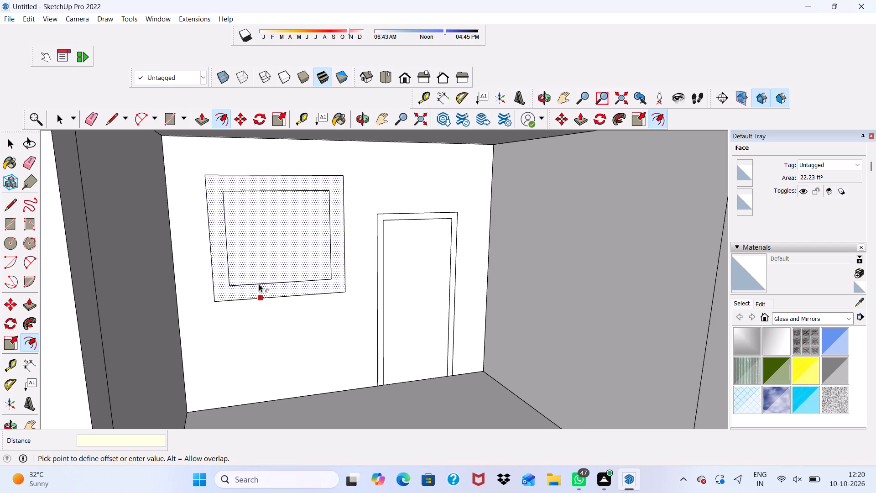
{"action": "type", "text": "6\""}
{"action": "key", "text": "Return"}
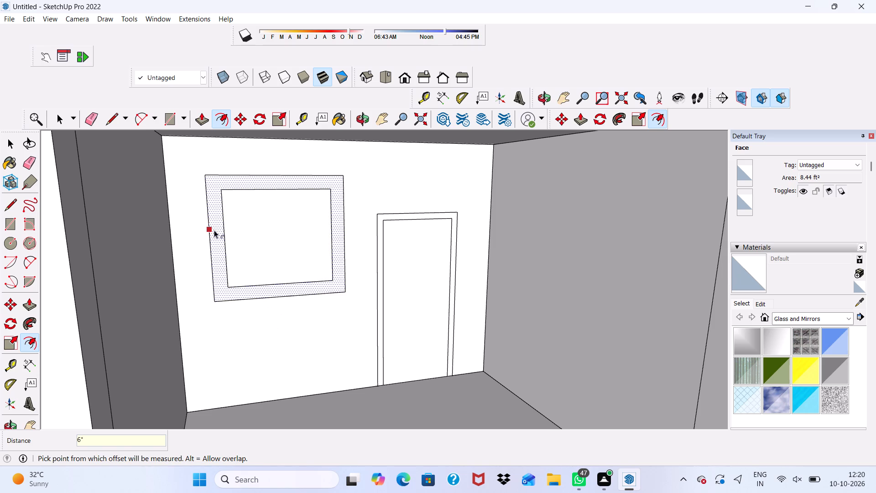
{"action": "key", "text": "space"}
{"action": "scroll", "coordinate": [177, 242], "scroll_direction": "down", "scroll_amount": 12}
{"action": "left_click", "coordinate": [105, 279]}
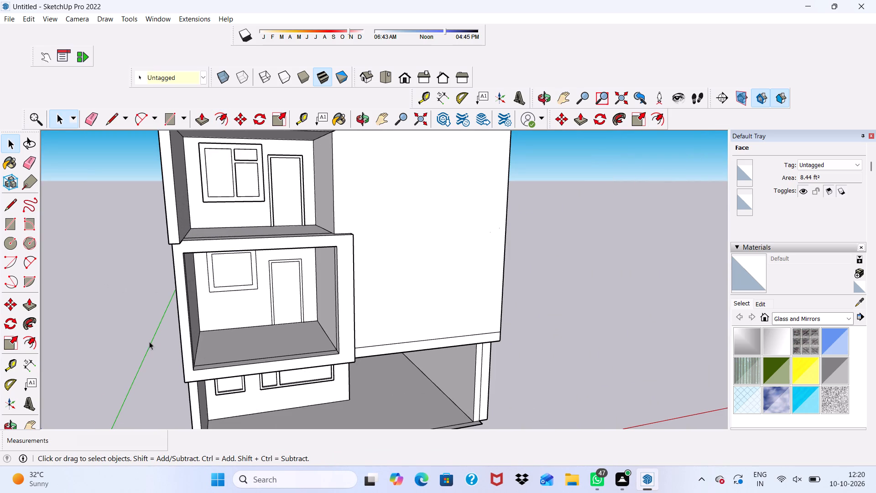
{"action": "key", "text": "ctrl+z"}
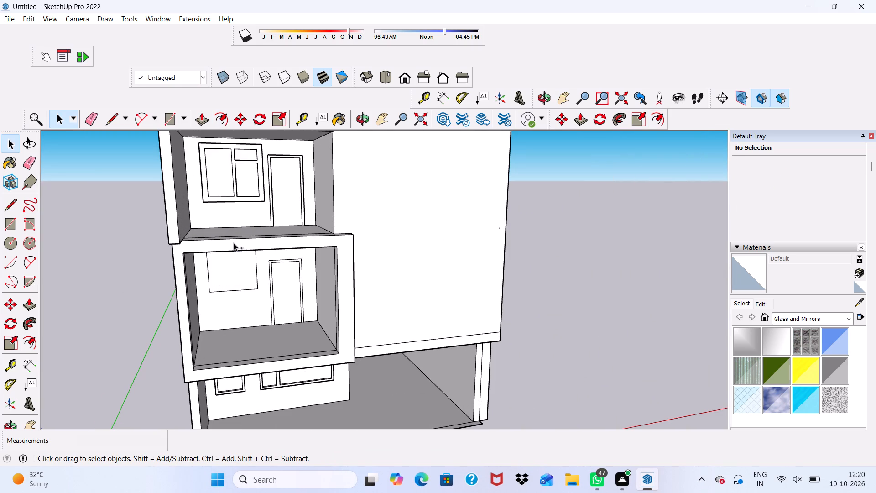
Offset the window rectangle's outline 6" outward on the back wall to form its frame.
{"action": "scroll", "coordinate": [235, 275], "scroll_direction": "up", "scroll_amount": 3}
{"action": "key", "text": "space"}
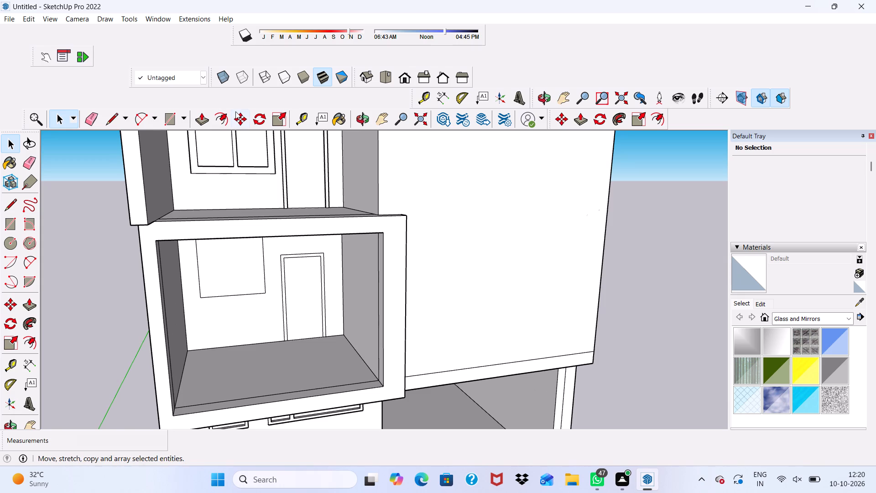
{"action": "left_click", "coordinate": [219, 118]}
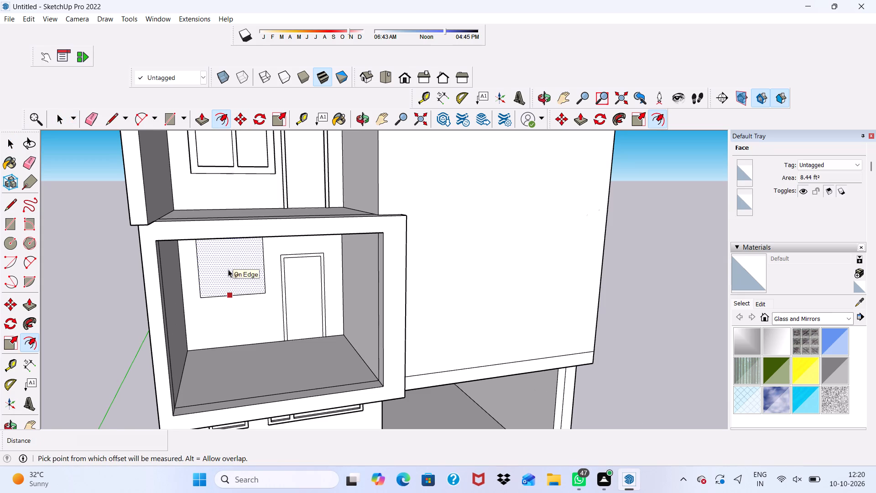
{"action": "left_click", "coordinate": [228, 269]}
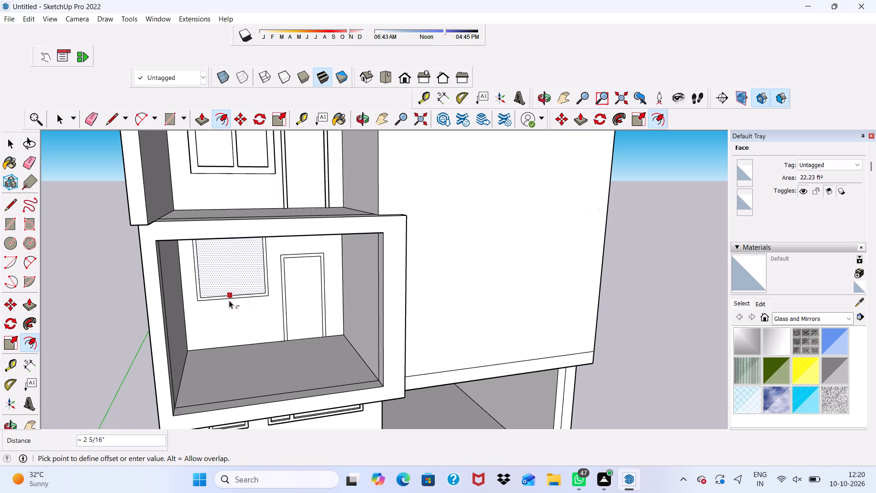
{"action": "type", "text": "6\""}
{"action": "key", "text": "Return"}
{"action": "key", "text": "space"}
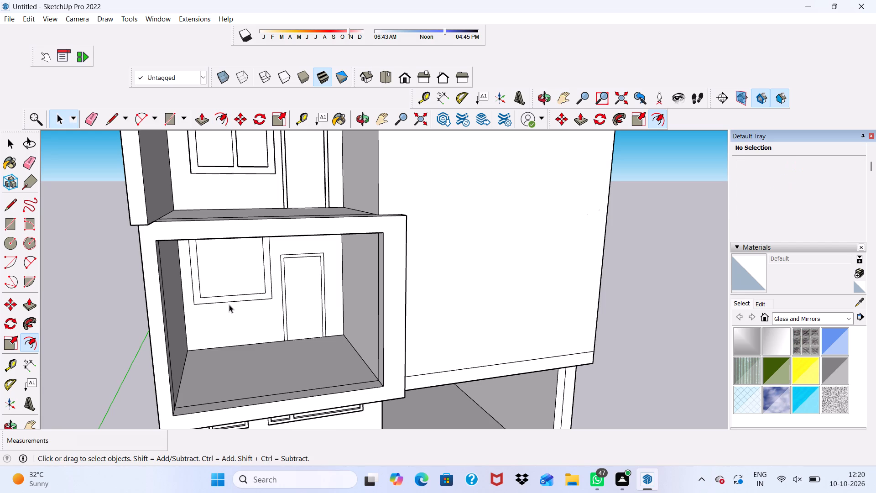
Draw a vertical mullion rectangle about 4" wide across the full height of the window opening, slightly right of its middle.
{"action": "scroll", "coordinate": [279, 315], "scroll_direction": "down", "scroll_amount": 6}
{"action": "middle_click_drag", "start_coordinate": [269, 307], "coordinate": [277, 279]}
{"action": "scroll", "coordinate": [277, 278], "scroll_direction": "up", "scroll_amount": 2}
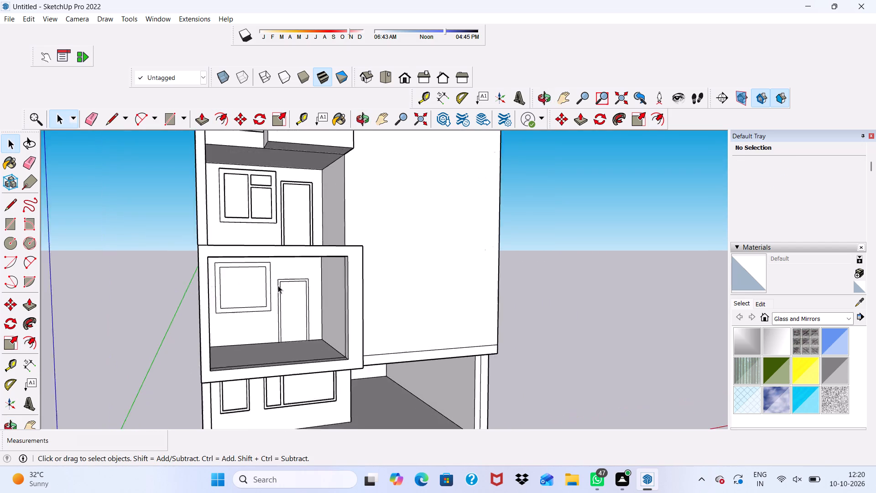
{"action": "scroll", "coordinate": [278, 285], "scroll_direction": "up", "scroll_amount": 2}
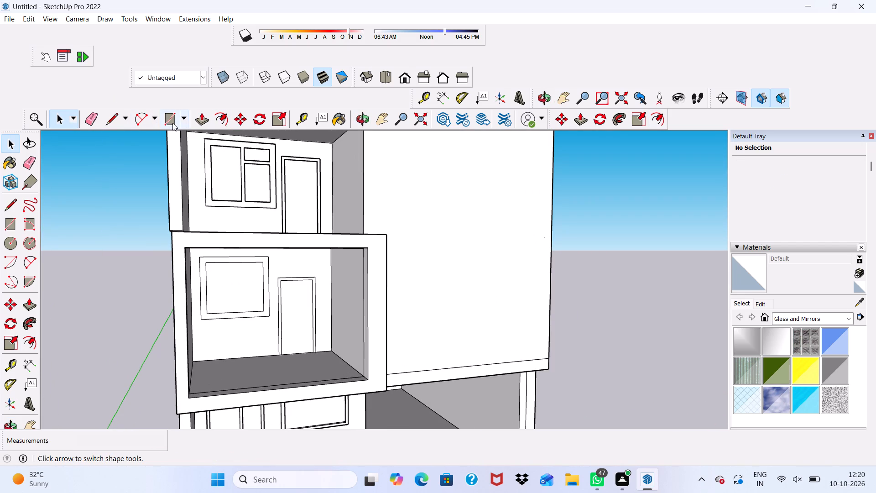
{"action": "left_click", "coordinate": [172, 123]}
{"action": "scroll", "coordinate": [232, 257], "scroll_direction": "up", "scroll_amount": 5}
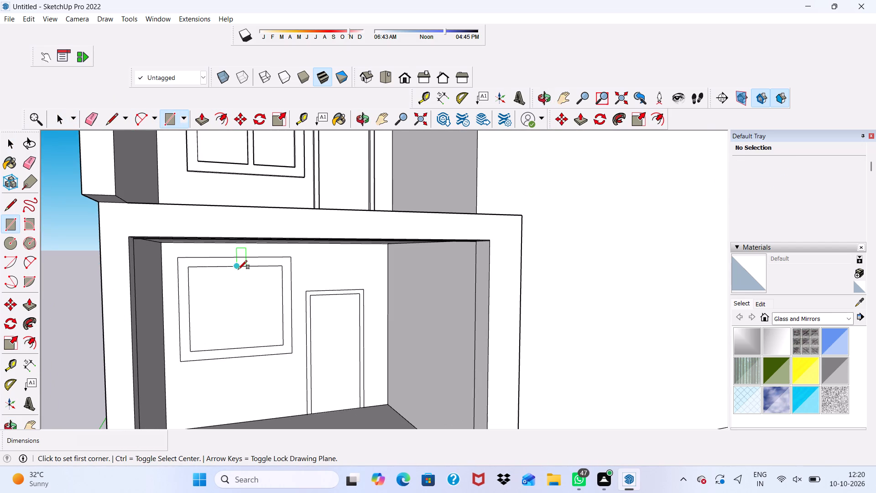
{"action": "left_click", "coordinate": [233, 266]}
{"action": "scroll", "coordinate": [240, 282], "scroll_direction": "down", "scroll_amount": 2}
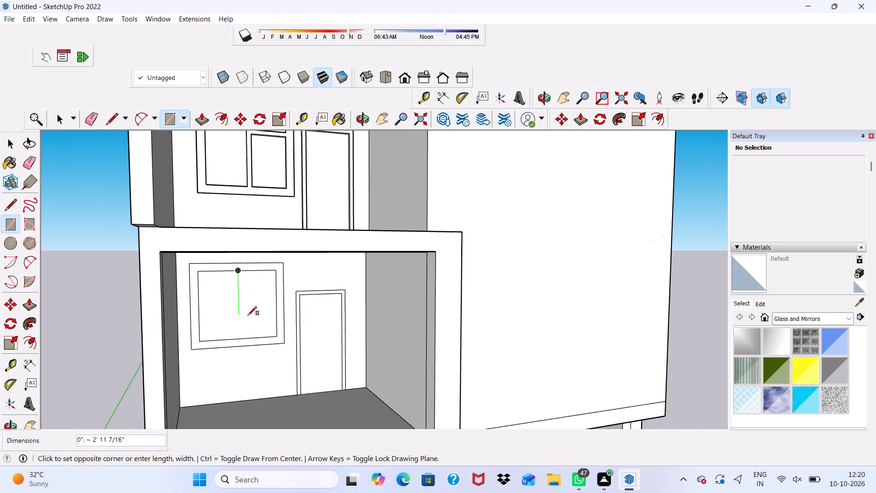
{"action": "scroll", "coordinate": [251, 342], "scroll_direction": "up", "scroll_amount": 3}
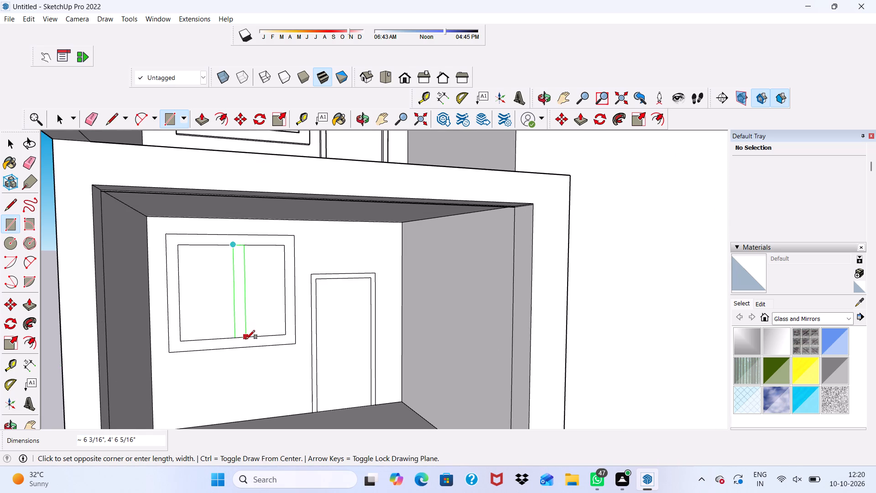
{"action": "scroll", "coordinate": [246, 339], "scroll_direction": "up", "scroll_amount": 4}
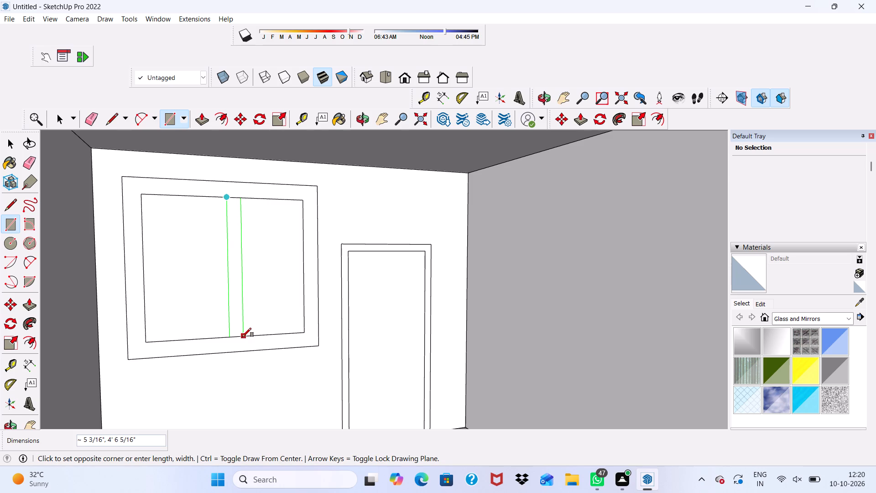
{"action": "left_click", "coordinate": [241, 338]}
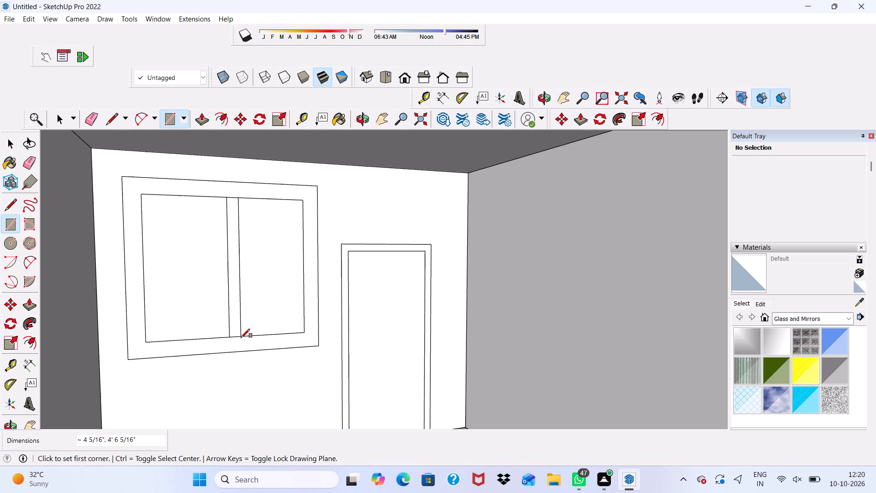
Draw a horizontal crossbar rectangle about 5 1/2" high from the mullion to the frame's inner edge in the narrower pane.
{"action": "scroll", "coordinate": [241, 338], "scroll_direction": "up", "scroll_amount": 1}
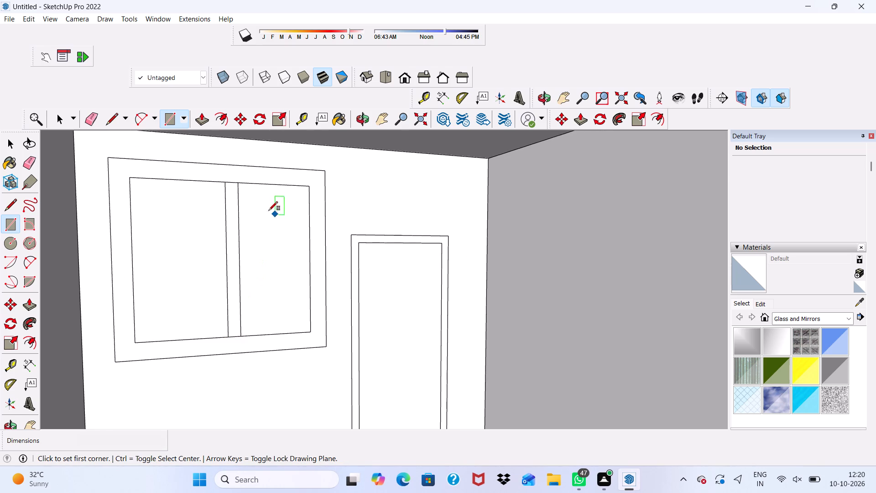
{"action": "left_click", "coordinate": [240, 237]}
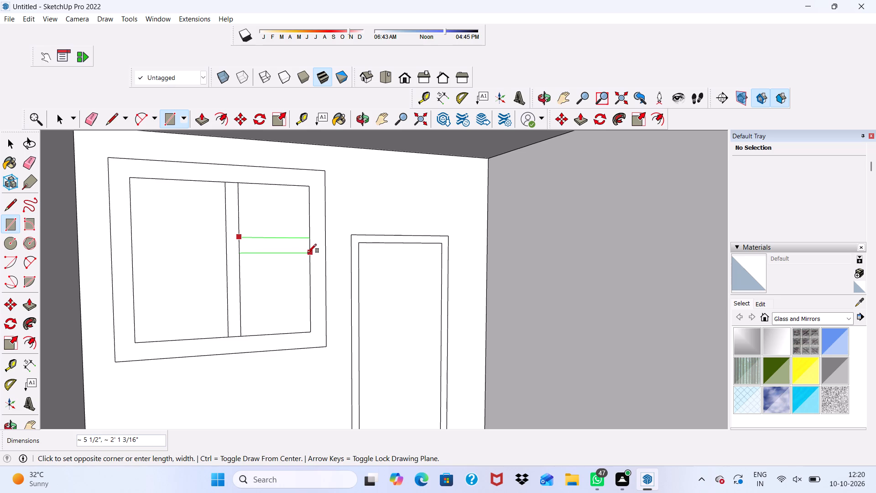
{"action": "left_click", "coordinate": [309, 252]}
{"action": "key", "text": "space"}
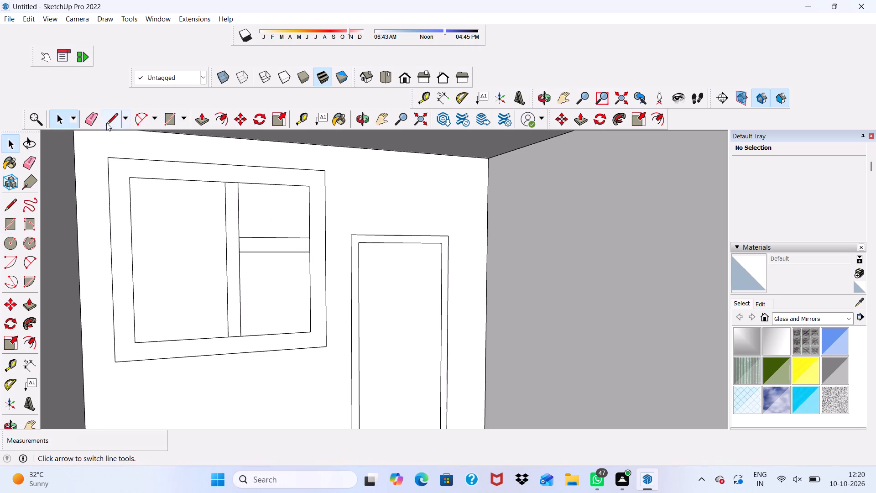
Erase the short edges where the crossbar and mullion meet each other and the frame, merging them into one frame face.
{"action": "left_click", "coordinate": [93, 113]}
{"action": "scroll", "coordinate": [258, 253], "scroll_direction": "up", "scroll_amount": 7}
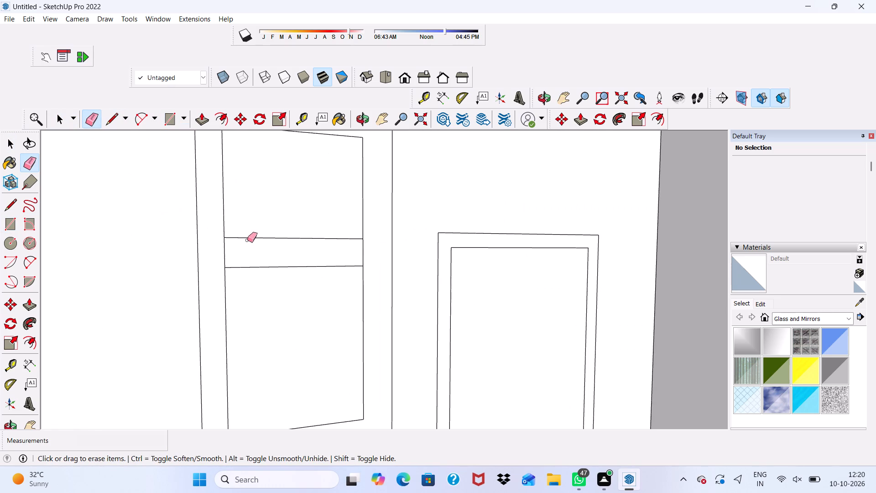
{"action": "left_click_drag", "start_coordinate": [228, 246], "coordinate": [219, 250]}
{"action": "left_click_drag", "start_coordinate": [356, 251], "coordinate": [372, 249]}
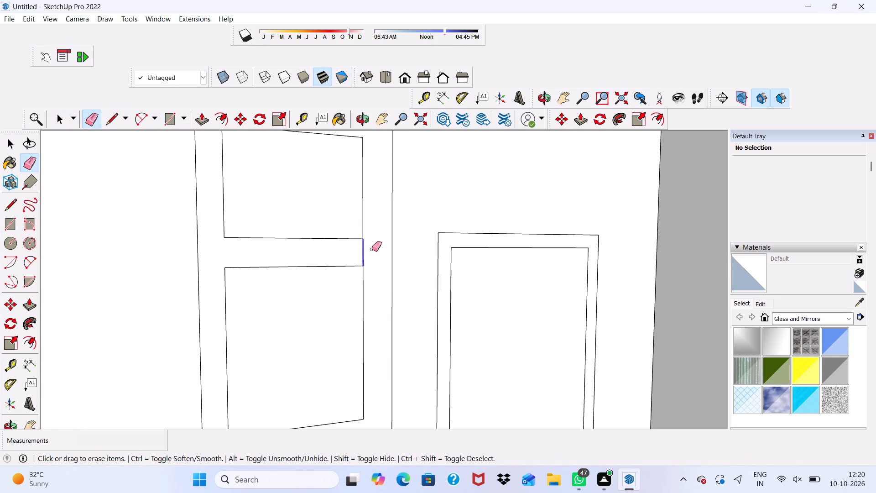
{"action": "left_click_drag", "start_coordinate": [372, 249], "coordinate": [373, 248]}
{"action": "scroll", "coordinate": [323, 196], "scroll_direction": "down", "scroll_amount": 10}
{"action": "scroll", "coordinate": [281, 303], "scroll_direction": "up", "scroll_amount": 10}
{"action": "left_click_drag", "start_coordinate": [276, 295], "coordinate": [275, 307]}
{"action": "scroll", "coordinate": [275, 307], "scroll_direction": "down", "scroll_amount": 16}
{"action": "scroll", "coordinate": [302, 264], "scroll_direction": "up", "scroll_amount": 11}
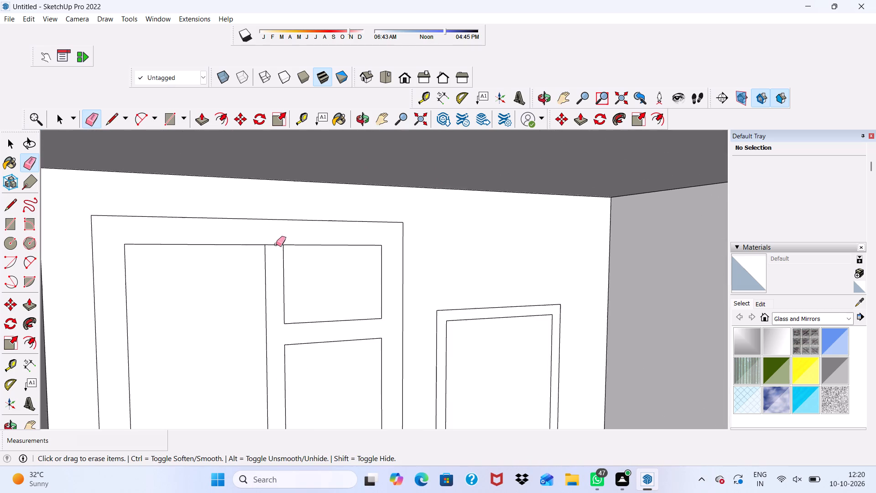
{"action": "scroll", "coordinate": [271, 242], "scroll_direction": "up", "scroll_amount": 2}
{"action": "left_click_drag", "start_coordinate": [271, 242], "coordinate": [267, 258]}
Push/Pull the merged window frame face, with its mullion and crossbar, 3" out from the back wall.
{"action": "key", "text": "space"}
{"action": "left_click", "coordinate": [267, 231]}
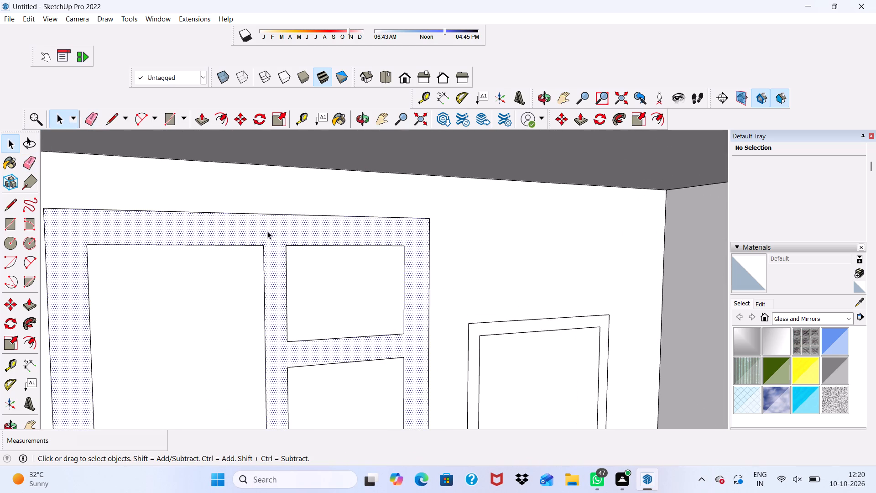
{"action": "left_click", "coordinate": [200, 119]}
{"action": "left_click", "coordinate": [266, 234]}
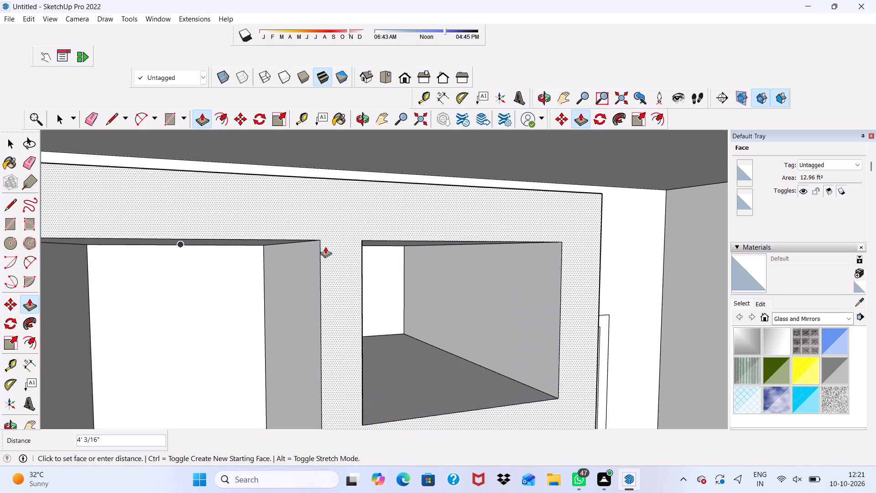
{"action": "key", "text": "3"}
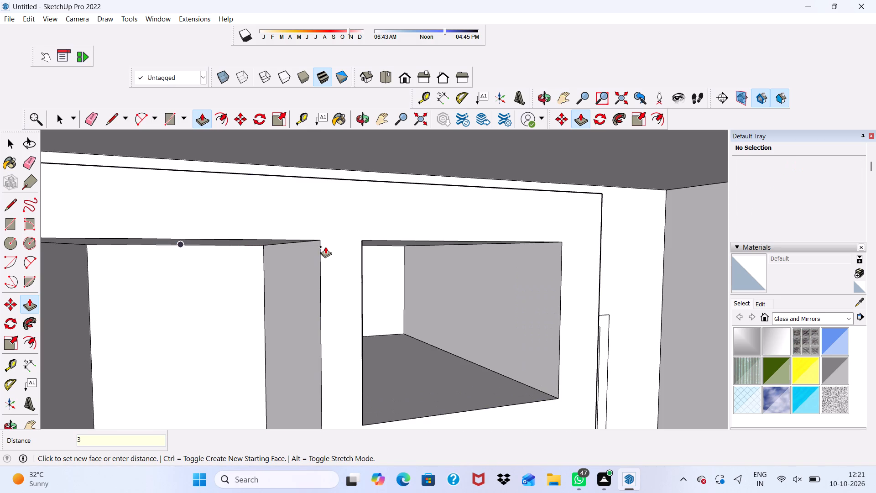
{"action": "key", "text": "shift+quotedbl"}
{"action": "key", "text": "Return"}
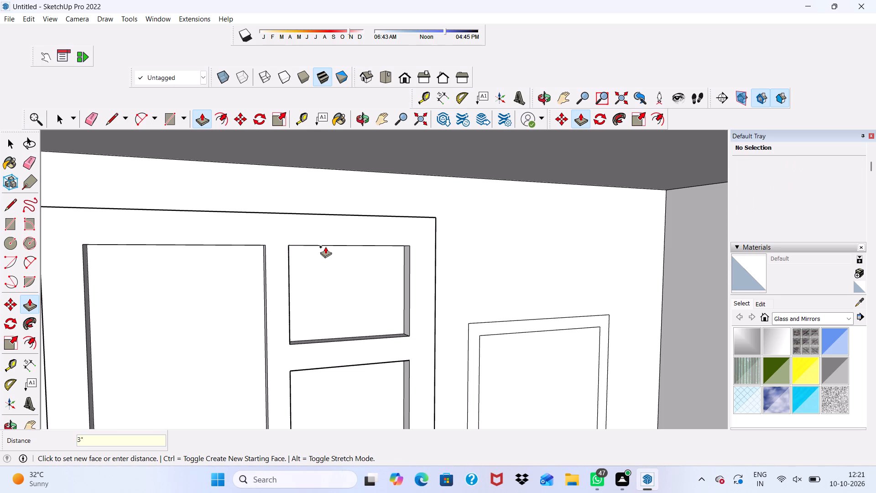
Push/Pull the door frame face beside the window 3" out from the back wall.
{"action": "scroll", "coordinate": [506, 336], "scroll_direction": "up", "scroll_amount": 5}
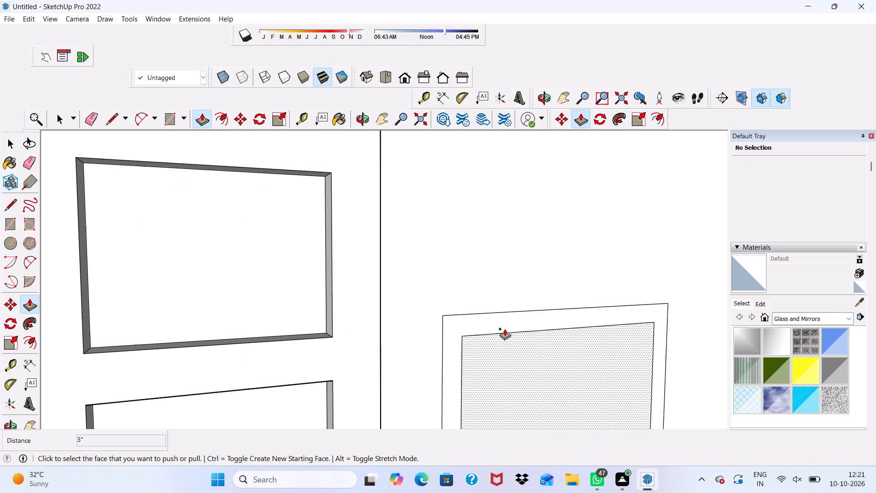
{"action": "left_click", "coordinate": [490, 327]}
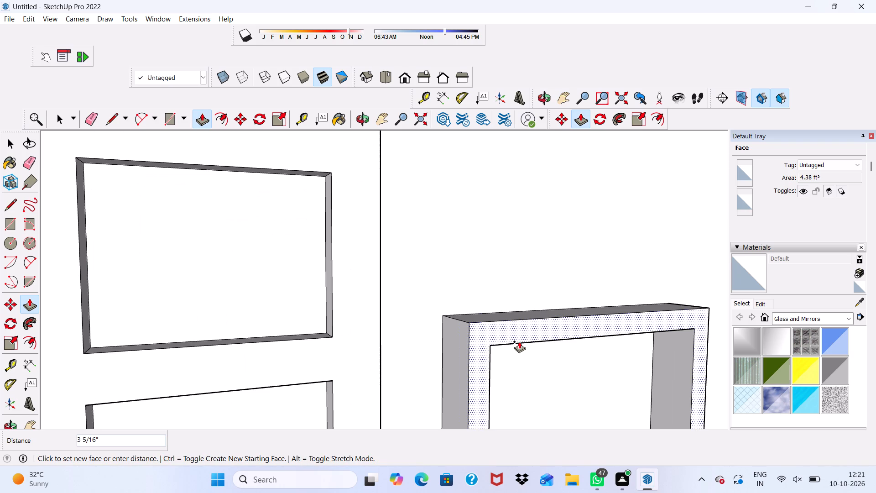
{"action": "type", "text": "3\""}
{"action": "key", "text": "Return"}
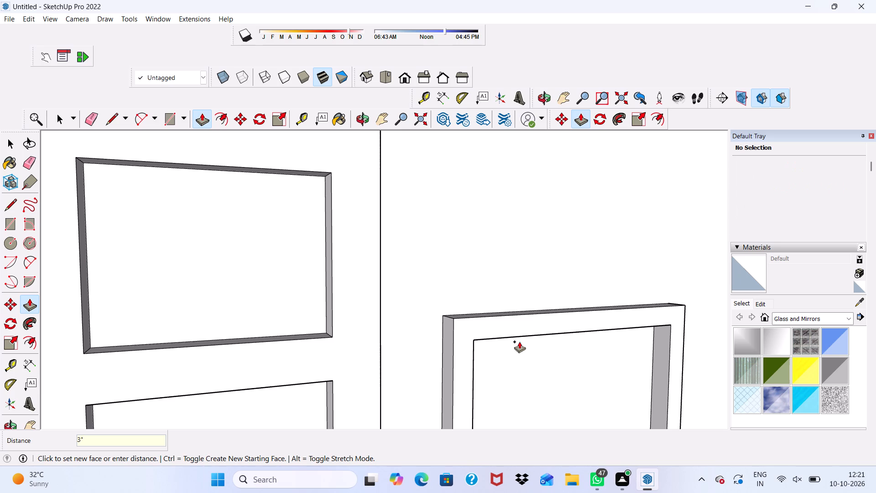
{"action": "key", "text": "space"}
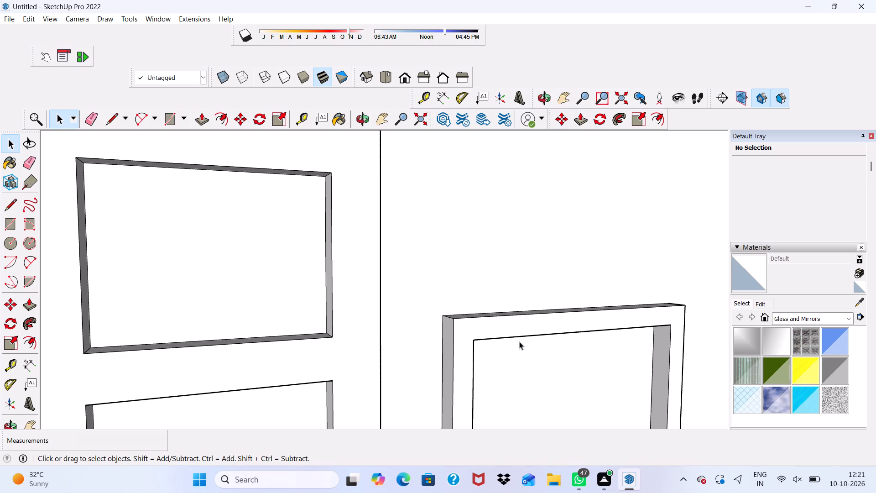
Examine the tower's front, checking the doors and windows across its stacked recesses.
{"action": "scroll", "coordinate": [519, 341], "scroll_direction": "up", "scroll_amount": 1}
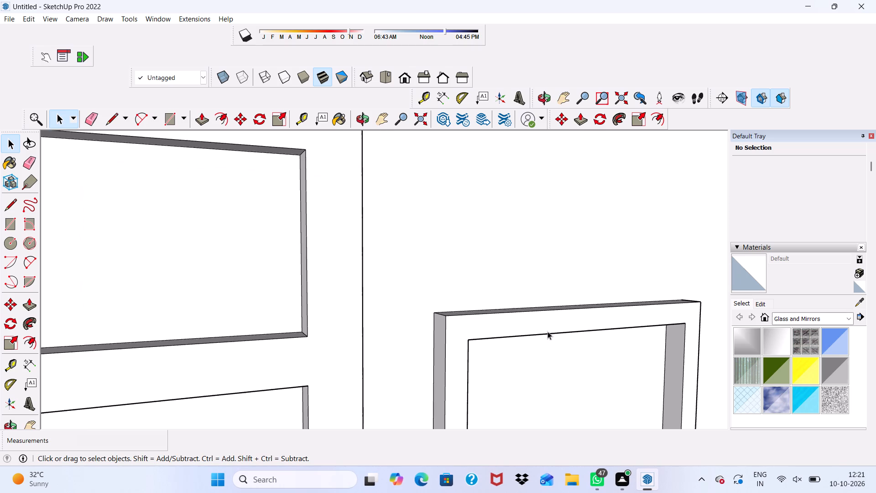
{"action": "scroll", "coordinate": [528, 336], "scroll_direction": "down", "scroll_amount": 4}
{"action": "scroll", "coordinate": [495, 278], "scroll_direction": "down", "scroll_amount": 17}
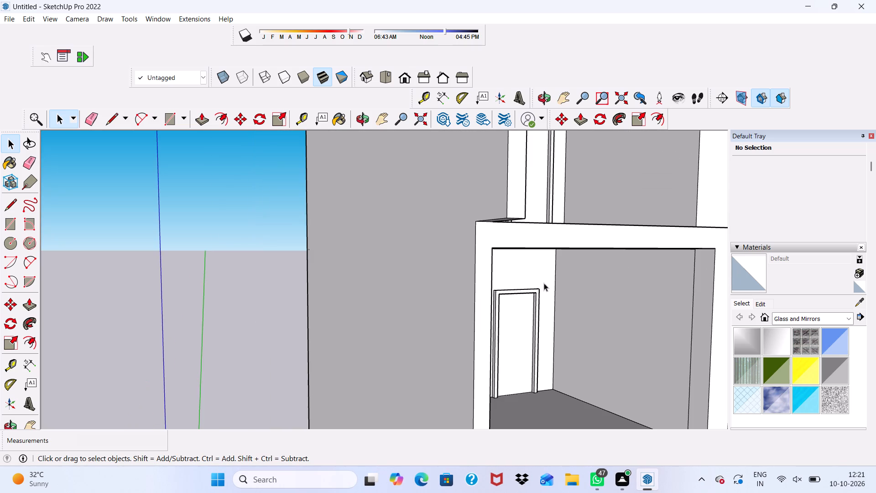
{"action": "scroll", "coordinate": [549, 295], "scroll_direction": "down", "scroll_amount": 3}
{"action": "middle_click_drag", "start_coordinate": [556, 296], "coordinate": [473, 265]}
{"action": "scroll", "coordinate": [477, 268], "scroll_direction": "down", "scroll_amount": 5}
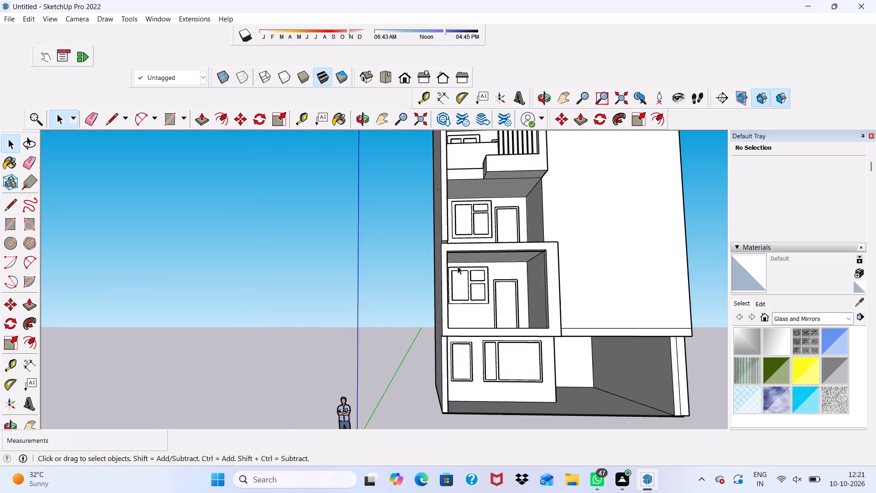
{"action": "scroll", "coordinate": [458, 266], "scroll_direction": "down", "scroll_amount": 5}
{"action": "scroll", "coordinate": [453, 312], "scroll_direction": "down", "scroll_amount": 4}
{"action": "middle_click_drag", "start_coordinate": [484, 311], "coordinate": [525, 338]}
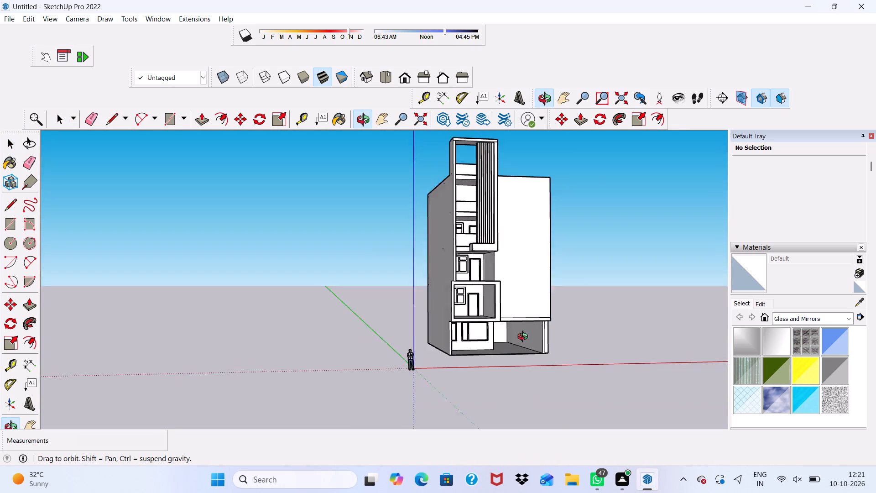
{"action": "middle_click_drag", "start_coordinate": [525, 338], "coordinate": [457, 354]}
{"action": "scroll", "coordinate": [501, 255], "scroll_direction": "up", "scroll_amount": 6}
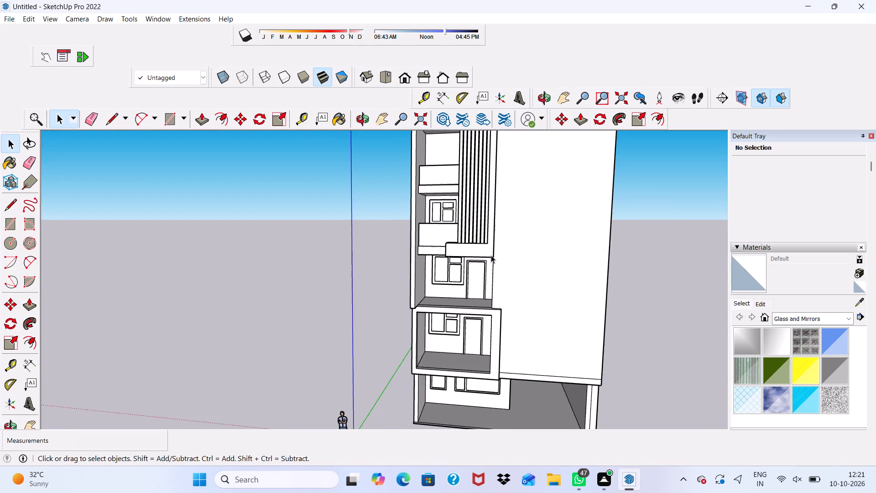
{"action": "scroll", "coordinate": [491, 255], "scroll_direction": "up", "scroll_amount": 2}
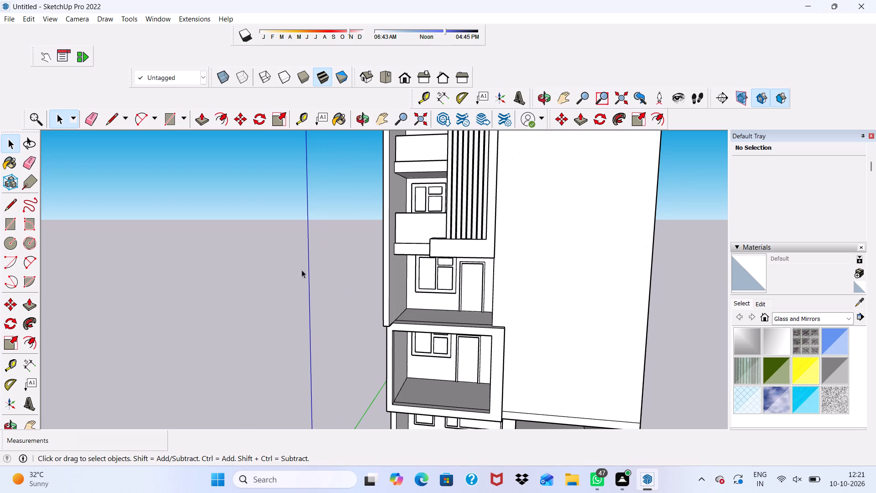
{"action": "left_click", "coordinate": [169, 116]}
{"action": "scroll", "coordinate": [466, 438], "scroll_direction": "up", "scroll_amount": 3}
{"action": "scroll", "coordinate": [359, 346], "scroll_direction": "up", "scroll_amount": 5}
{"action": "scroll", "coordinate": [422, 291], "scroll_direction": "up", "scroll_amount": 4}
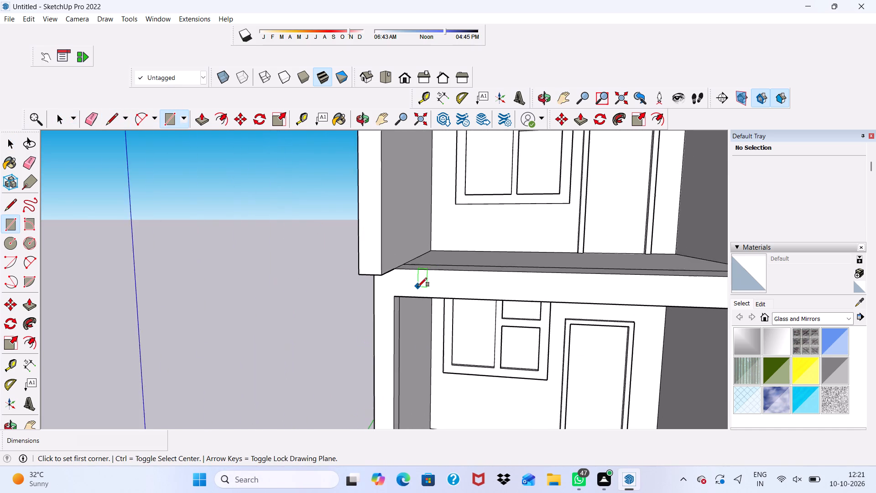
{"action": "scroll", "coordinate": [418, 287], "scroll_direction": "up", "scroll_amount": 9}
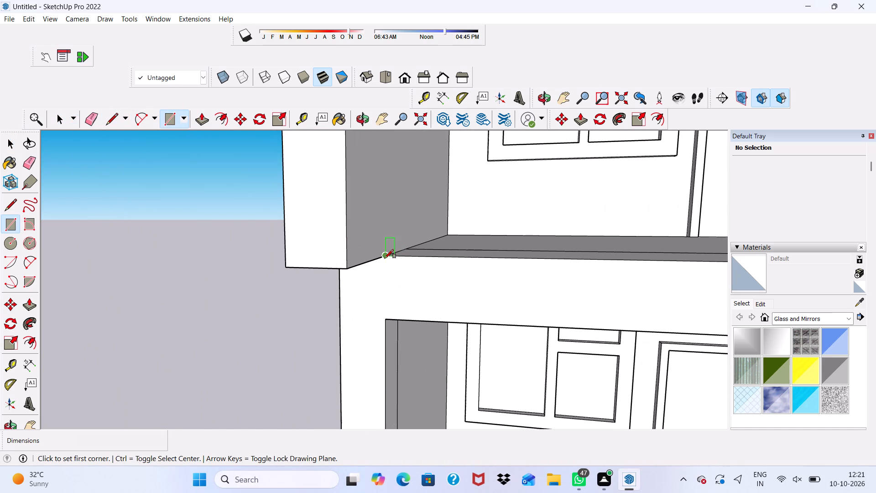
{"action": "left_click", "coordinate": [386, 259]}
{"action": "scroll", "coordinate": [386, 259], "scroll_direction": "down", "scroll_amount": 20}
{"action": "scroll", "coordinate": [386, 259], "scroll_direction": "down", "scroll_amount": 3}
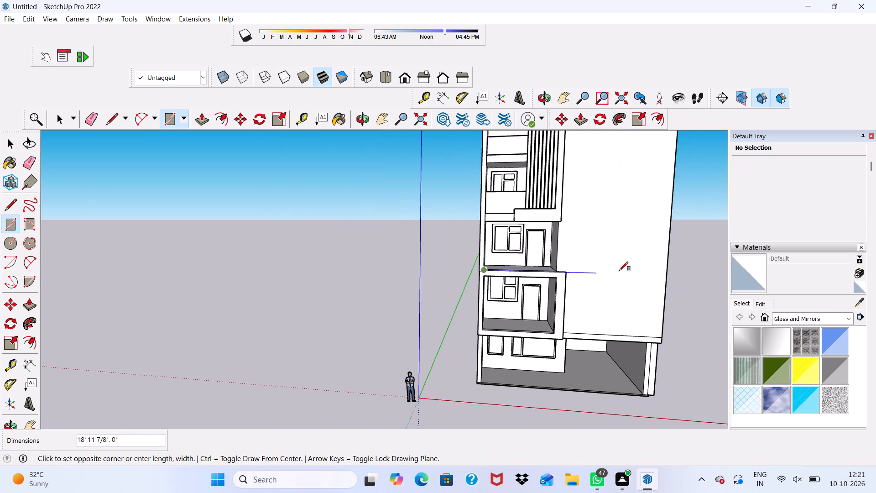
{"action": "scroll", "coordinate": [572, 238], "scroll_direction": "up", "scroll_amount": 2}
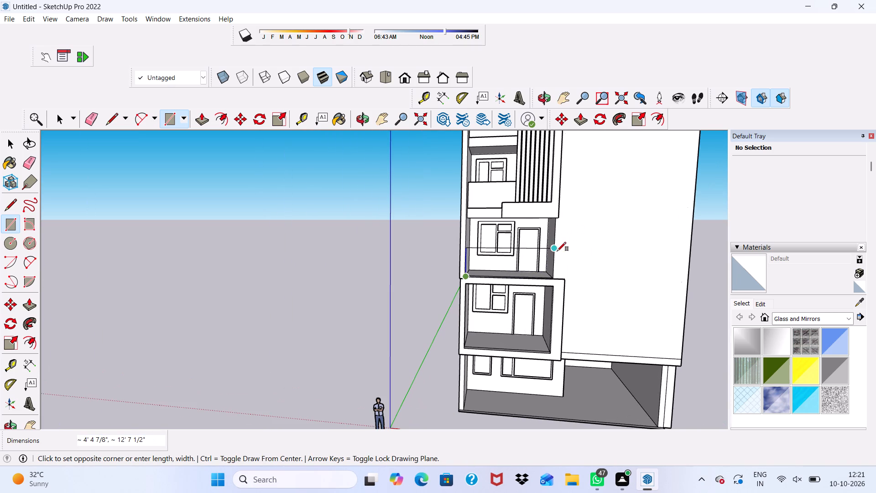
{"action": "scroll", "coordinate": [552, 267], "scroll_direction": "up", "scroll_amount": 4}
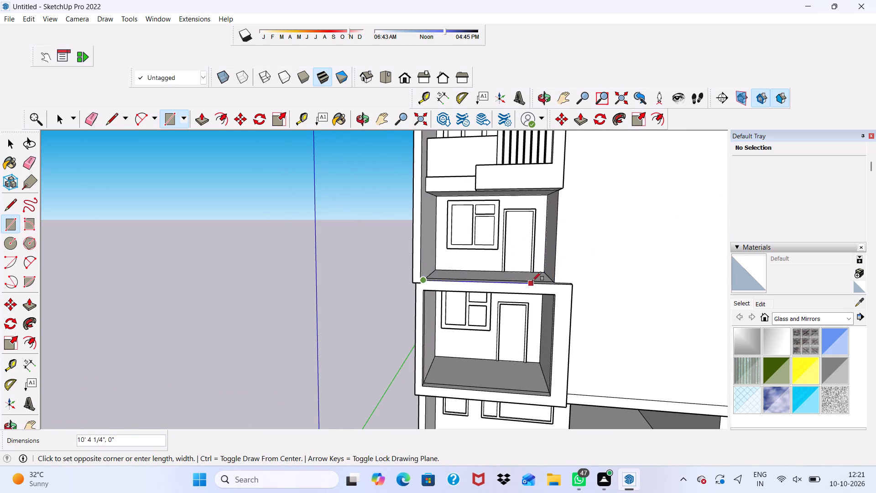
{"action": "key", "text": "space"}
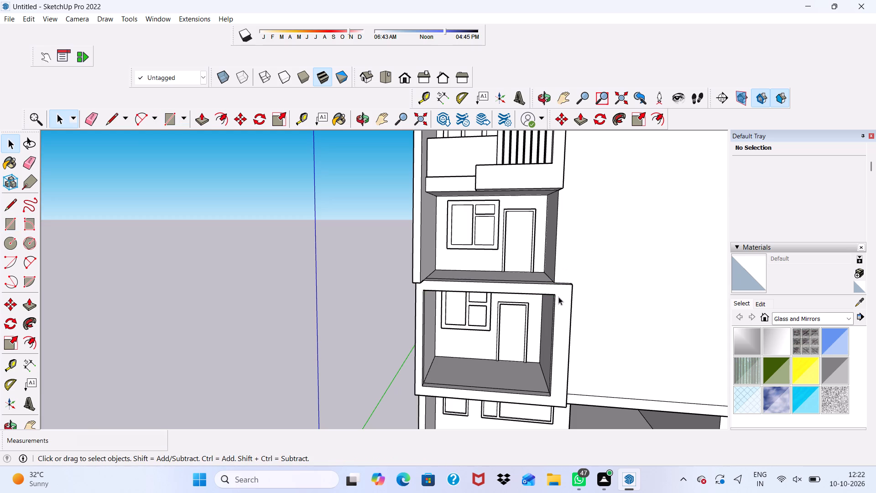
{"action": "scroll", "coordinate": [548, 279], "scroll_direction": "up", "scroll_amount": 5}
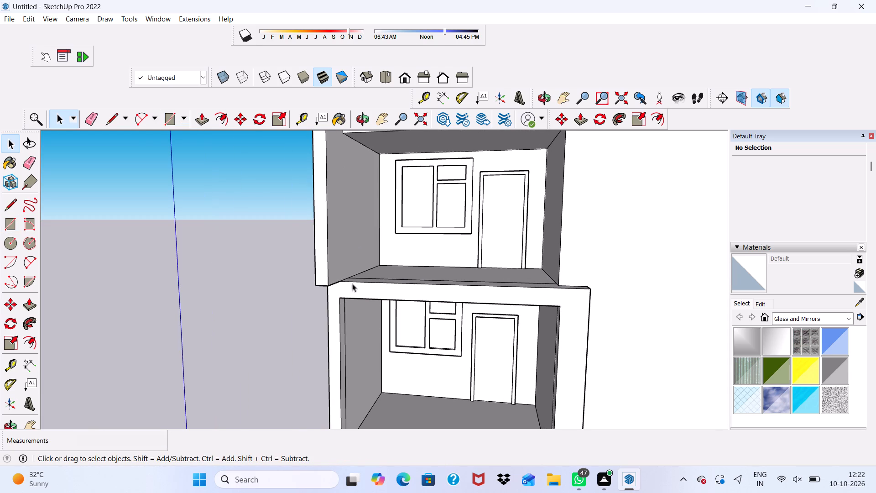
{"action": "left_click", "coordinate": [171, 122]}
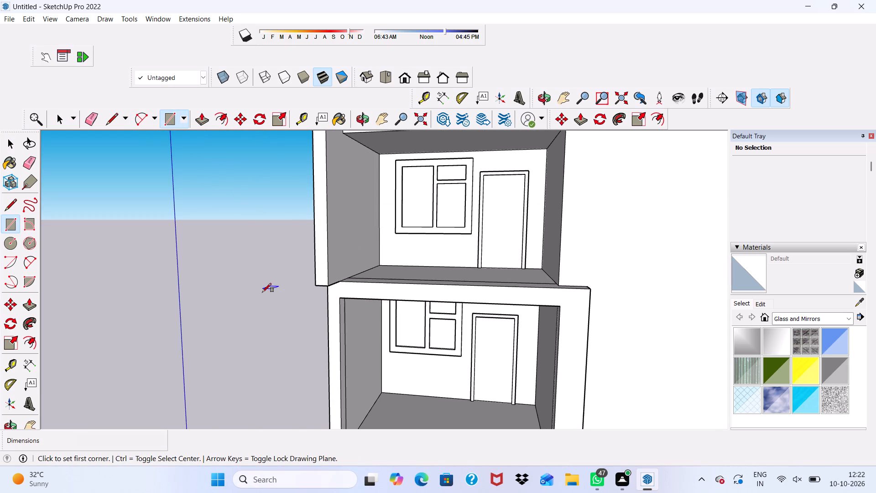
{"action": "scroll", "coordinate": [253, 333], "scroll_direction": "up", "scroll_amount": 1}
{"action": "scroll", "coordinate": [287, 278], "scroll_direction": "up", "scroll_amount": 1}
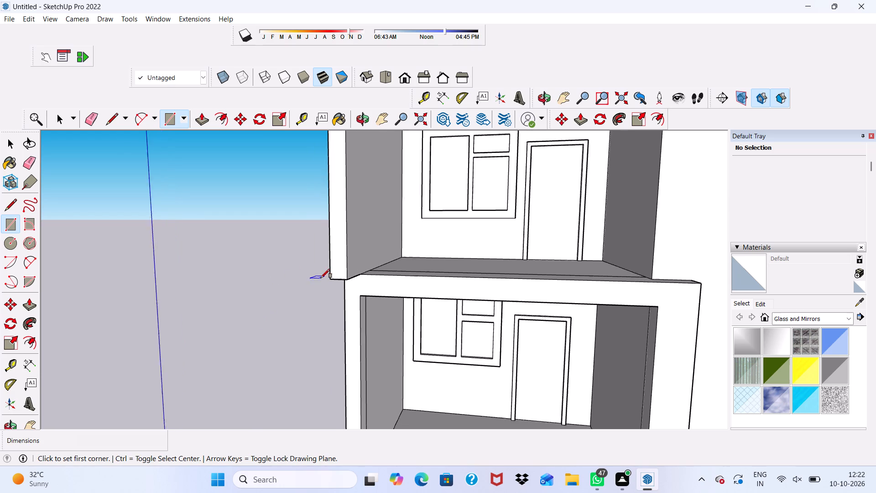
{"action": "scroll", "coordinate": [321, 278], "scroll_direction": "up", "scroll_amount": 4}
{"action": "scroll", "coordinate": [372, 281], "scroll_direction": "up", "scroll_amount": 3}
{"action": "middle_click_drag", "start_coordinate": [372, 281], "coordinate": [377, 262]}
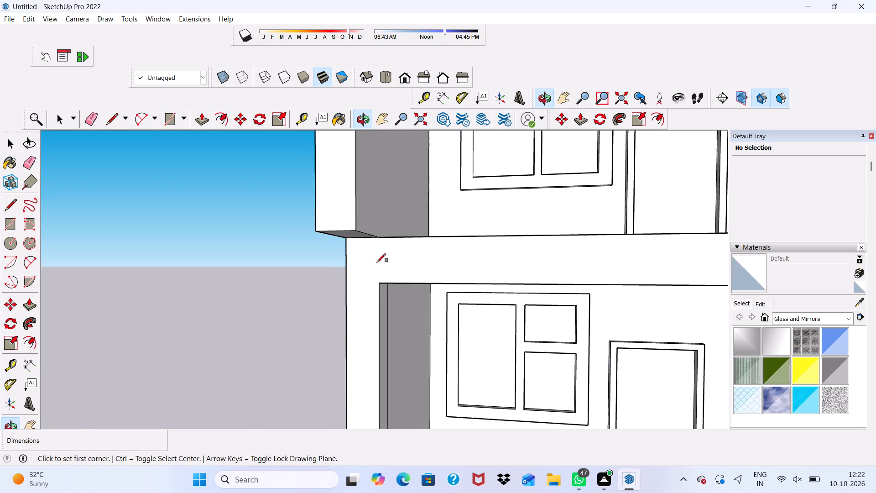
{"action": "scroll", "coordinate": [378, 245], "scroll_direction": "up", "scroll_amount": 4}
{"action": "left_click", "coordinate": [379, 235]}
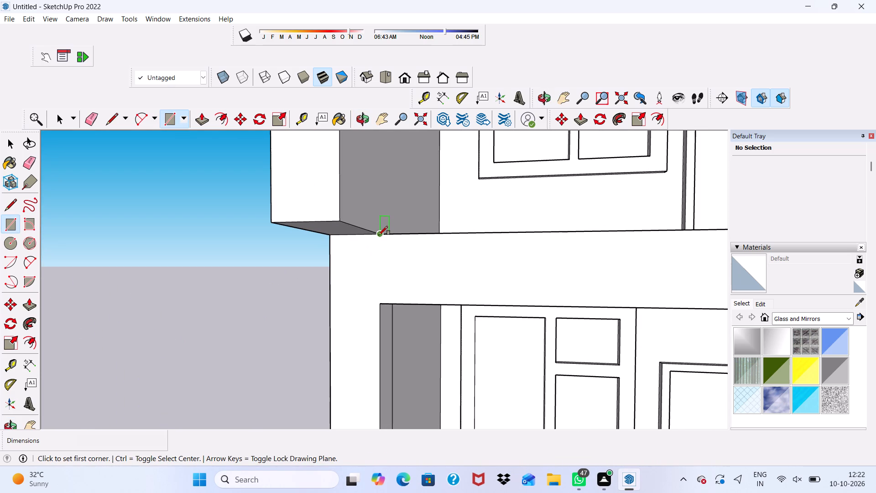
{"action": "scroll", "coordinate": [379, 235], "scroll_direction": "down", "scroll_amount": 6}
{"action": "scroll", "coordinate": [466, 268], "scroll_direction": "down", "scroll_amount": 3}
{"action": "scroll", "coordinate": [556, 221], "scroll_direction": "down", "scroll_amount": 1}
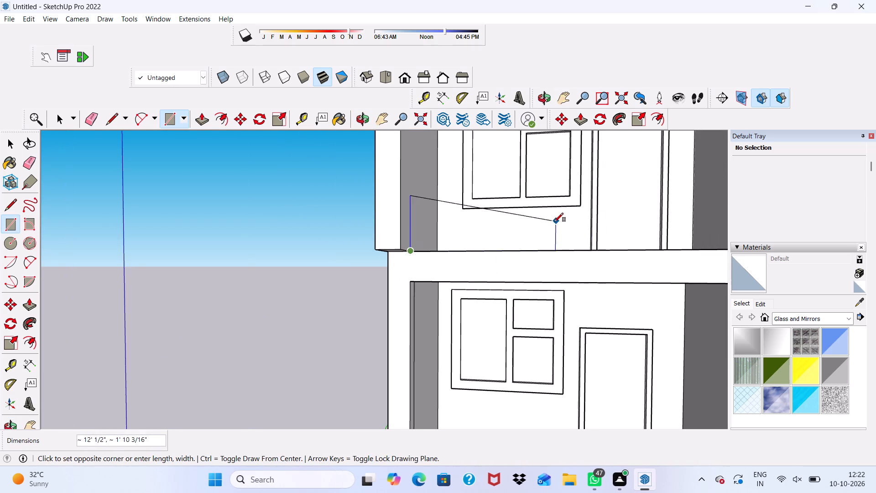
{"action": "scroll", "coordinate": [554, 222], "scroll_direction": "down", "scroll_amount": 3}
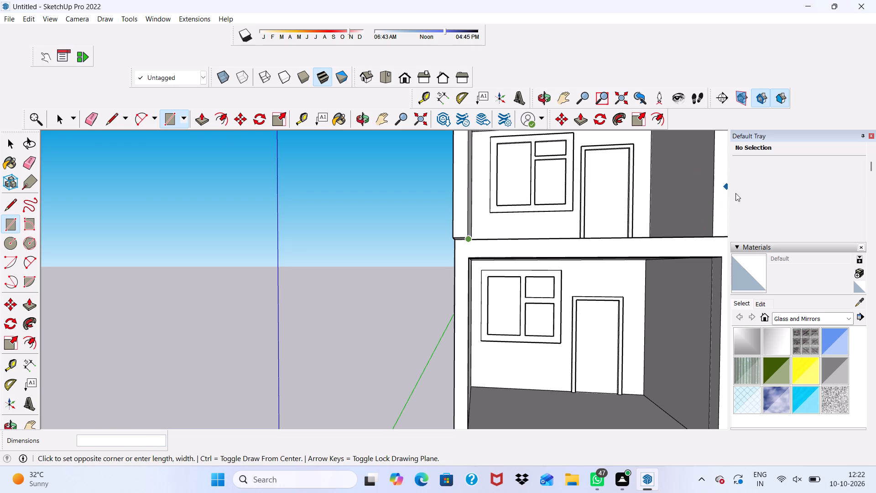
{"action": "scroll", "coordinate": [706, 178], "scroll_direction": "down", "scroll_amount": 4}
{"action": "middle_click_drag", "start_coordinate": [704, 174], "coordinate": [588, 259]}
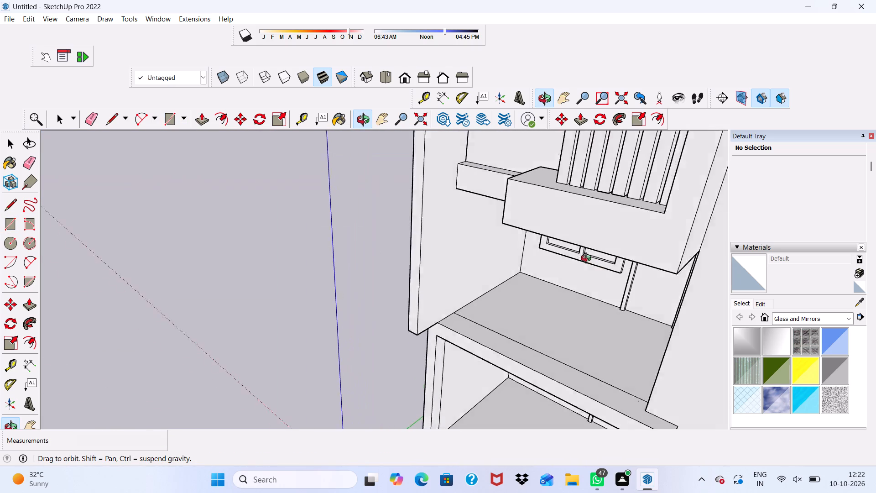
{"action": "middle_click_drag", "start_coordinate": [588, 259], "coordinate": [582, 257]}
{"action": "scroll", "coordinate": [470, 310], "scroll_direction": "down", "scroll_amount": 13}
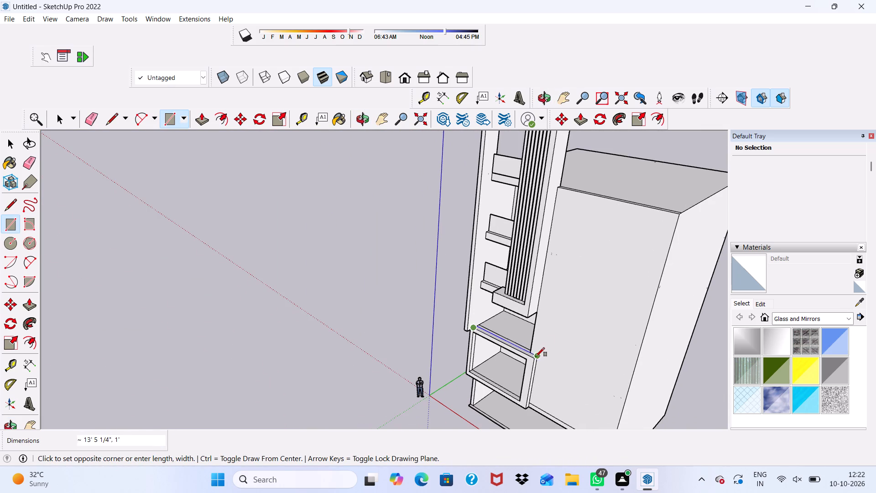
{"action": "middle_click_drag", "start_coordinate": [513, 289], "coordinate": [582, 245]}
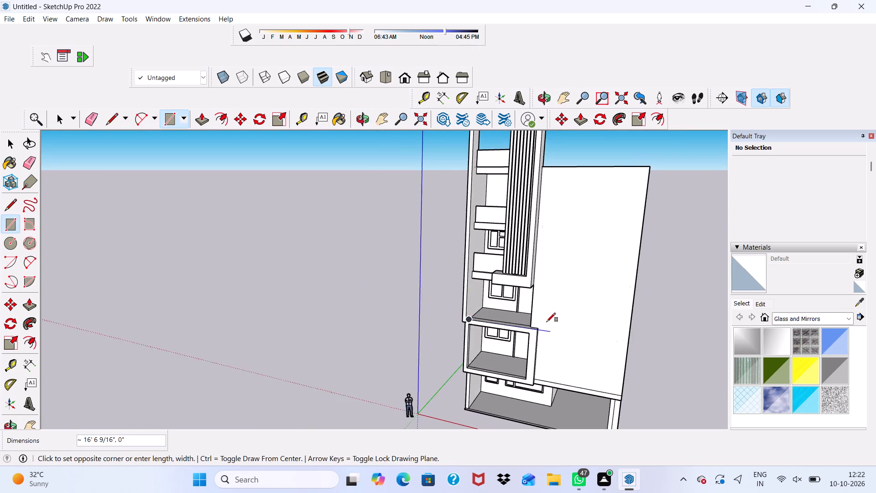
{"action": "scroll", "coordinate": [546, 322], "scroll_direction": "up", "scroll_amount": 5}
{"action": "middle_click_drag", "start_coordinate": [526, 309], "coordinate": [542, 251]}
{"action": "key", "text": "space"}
Push/Pull the ceiling face of the protruding framed recess about 3 11/16" downward.
{"action": "middle_click_drag", "start_coordinate": [460, 337], "coordinate": [510, 266]}
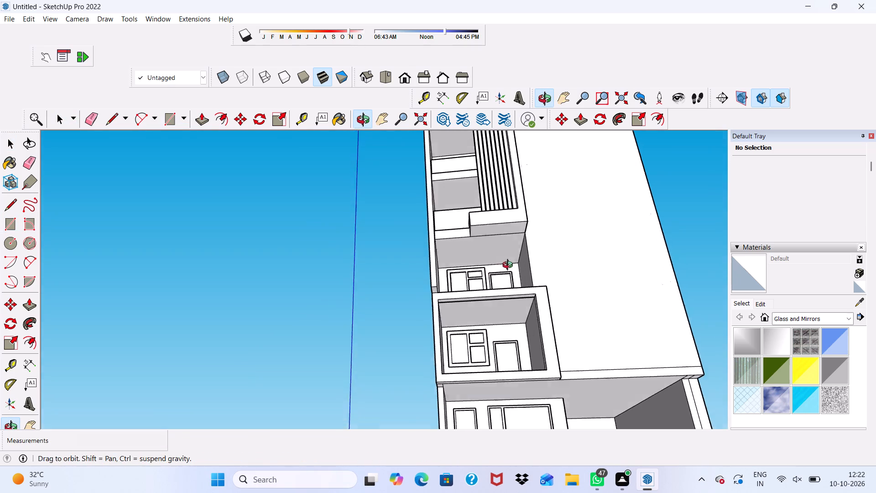
{"action": "middle_click_drag", "start_coordinate": [510, 266], "coordinate": [514, 263]}
{"action": "scroll", "coordinate": [482, 320], "scroll_direction": "up", "scroll_amount": 4}
{"action": "left_click", "coordinate": [478, 316]}
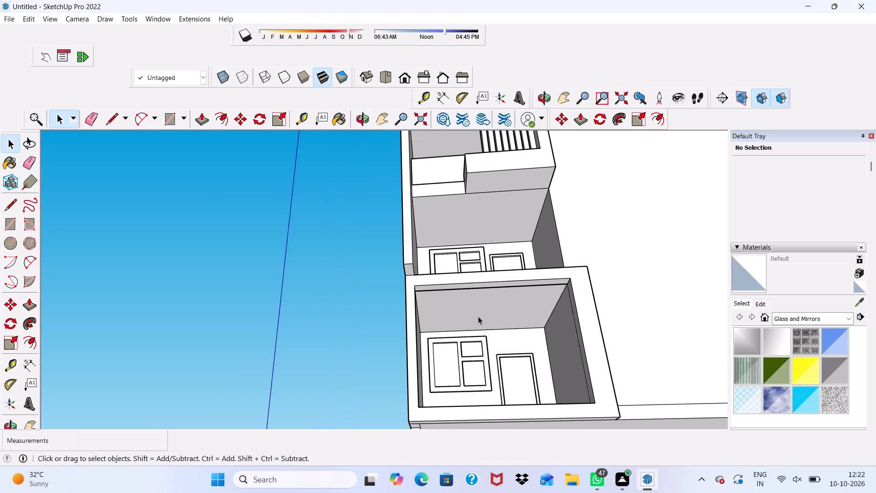
{"action": "left_click", "coordinate": [198, 117]}
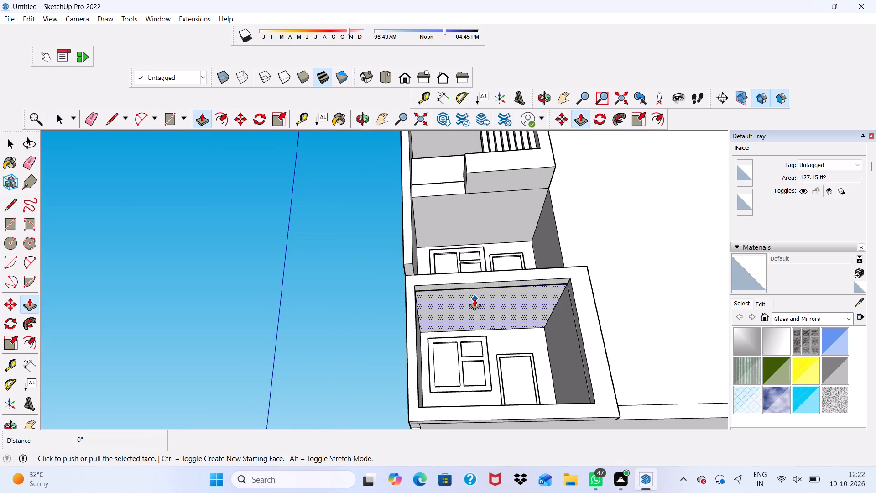
{"action": "left_click", "coordinate": [474, 299]}
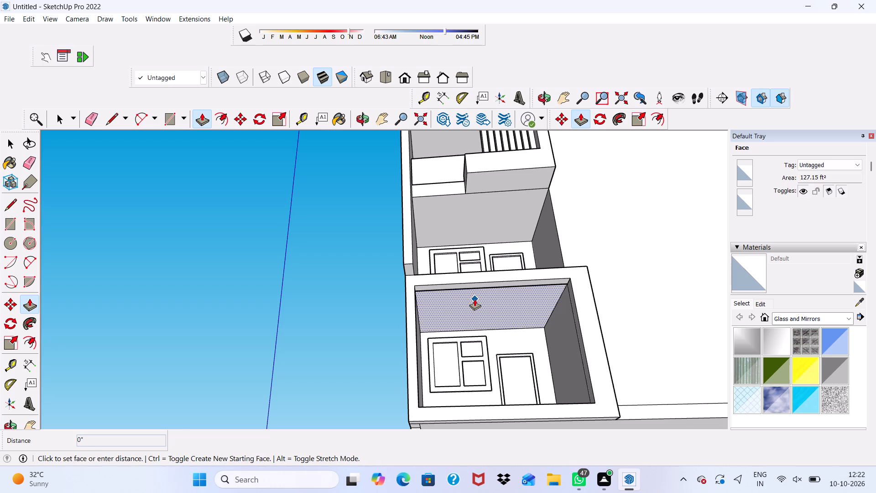
{"action": "scroll", "coordinate": [461, 335], "scroll_direction": "down", "scroll_amount": 3}
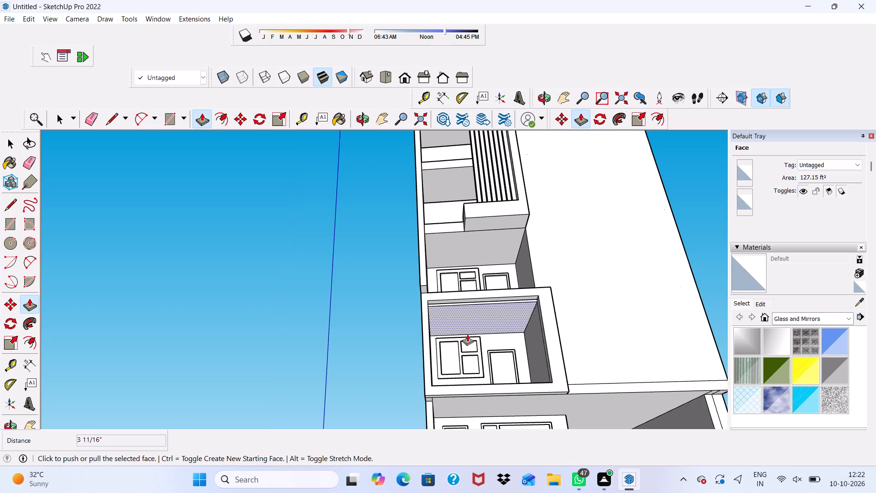
{"action": "scroll", "coordinate": [467, 334], "scroll_direction": "down", "scroll_amount": 1}
{"action": "key", "text": "space"}
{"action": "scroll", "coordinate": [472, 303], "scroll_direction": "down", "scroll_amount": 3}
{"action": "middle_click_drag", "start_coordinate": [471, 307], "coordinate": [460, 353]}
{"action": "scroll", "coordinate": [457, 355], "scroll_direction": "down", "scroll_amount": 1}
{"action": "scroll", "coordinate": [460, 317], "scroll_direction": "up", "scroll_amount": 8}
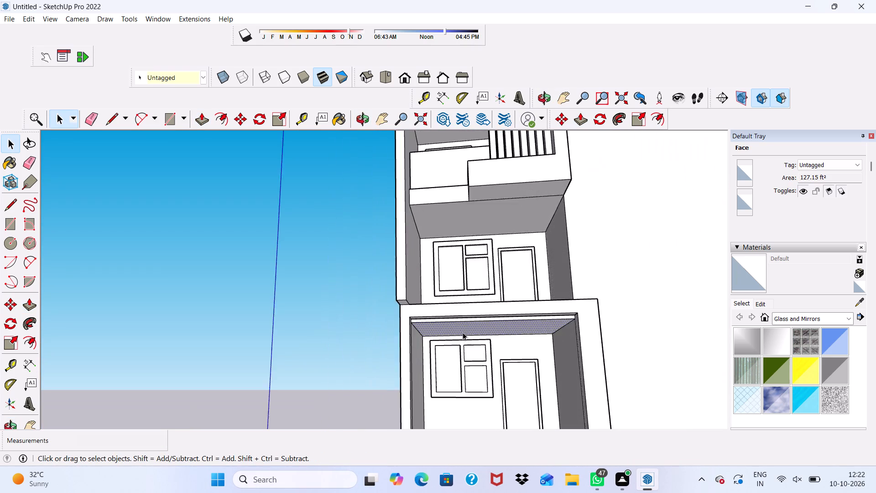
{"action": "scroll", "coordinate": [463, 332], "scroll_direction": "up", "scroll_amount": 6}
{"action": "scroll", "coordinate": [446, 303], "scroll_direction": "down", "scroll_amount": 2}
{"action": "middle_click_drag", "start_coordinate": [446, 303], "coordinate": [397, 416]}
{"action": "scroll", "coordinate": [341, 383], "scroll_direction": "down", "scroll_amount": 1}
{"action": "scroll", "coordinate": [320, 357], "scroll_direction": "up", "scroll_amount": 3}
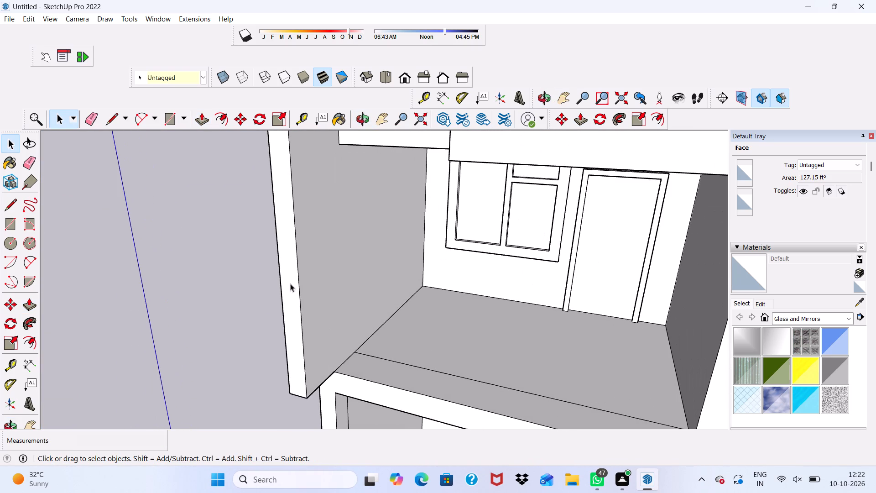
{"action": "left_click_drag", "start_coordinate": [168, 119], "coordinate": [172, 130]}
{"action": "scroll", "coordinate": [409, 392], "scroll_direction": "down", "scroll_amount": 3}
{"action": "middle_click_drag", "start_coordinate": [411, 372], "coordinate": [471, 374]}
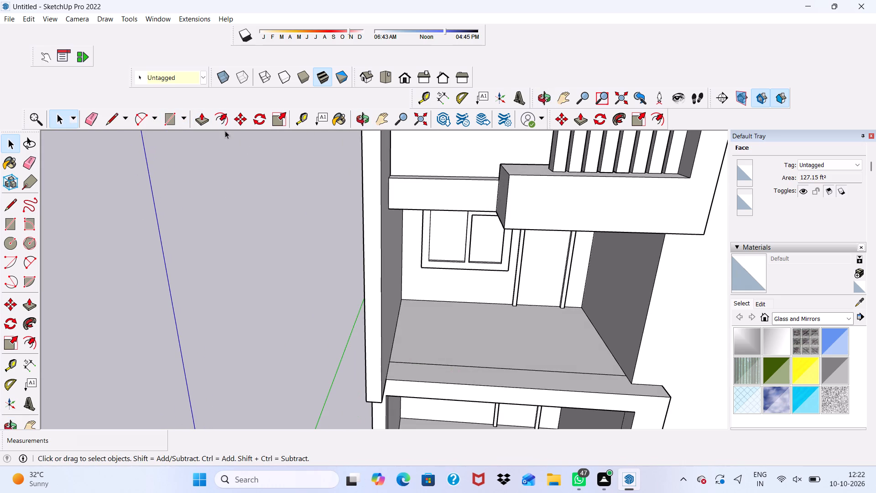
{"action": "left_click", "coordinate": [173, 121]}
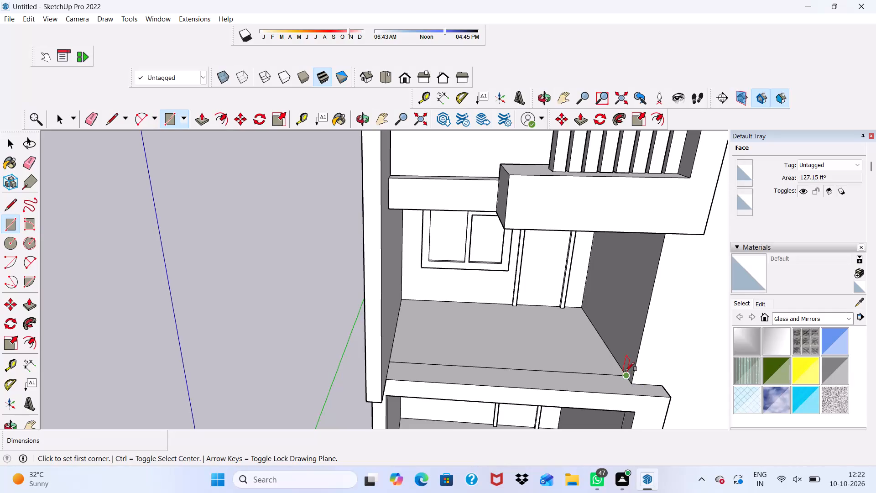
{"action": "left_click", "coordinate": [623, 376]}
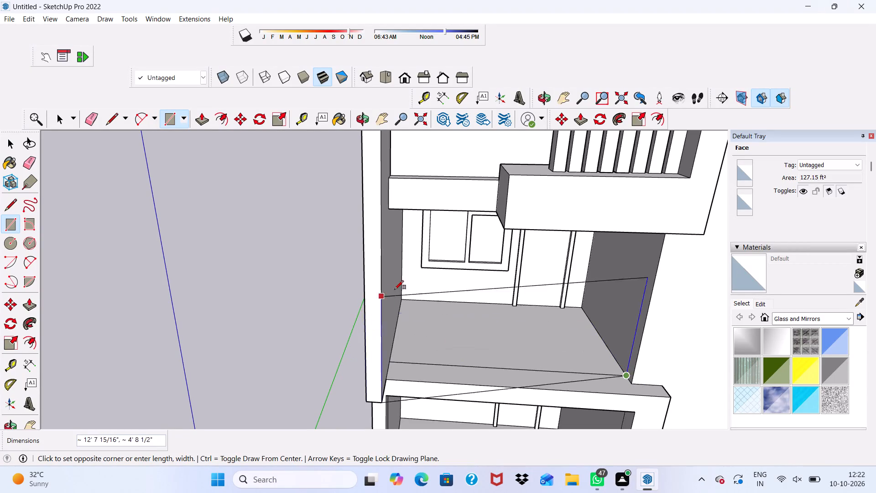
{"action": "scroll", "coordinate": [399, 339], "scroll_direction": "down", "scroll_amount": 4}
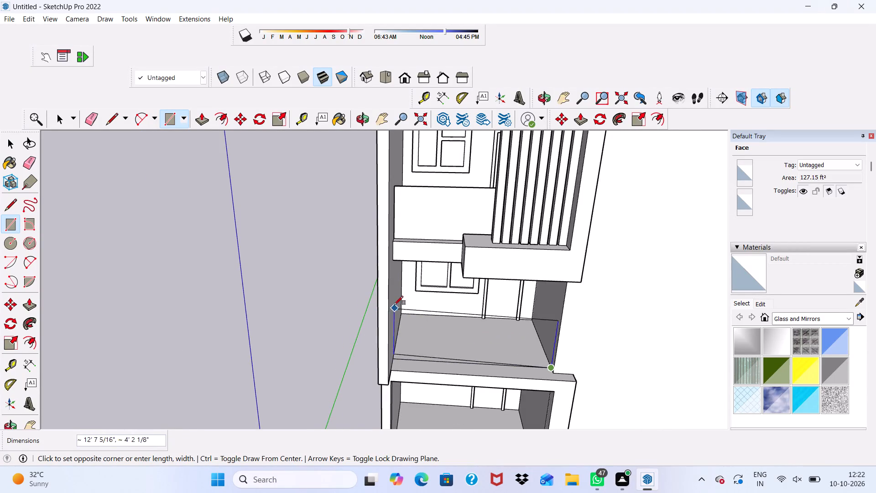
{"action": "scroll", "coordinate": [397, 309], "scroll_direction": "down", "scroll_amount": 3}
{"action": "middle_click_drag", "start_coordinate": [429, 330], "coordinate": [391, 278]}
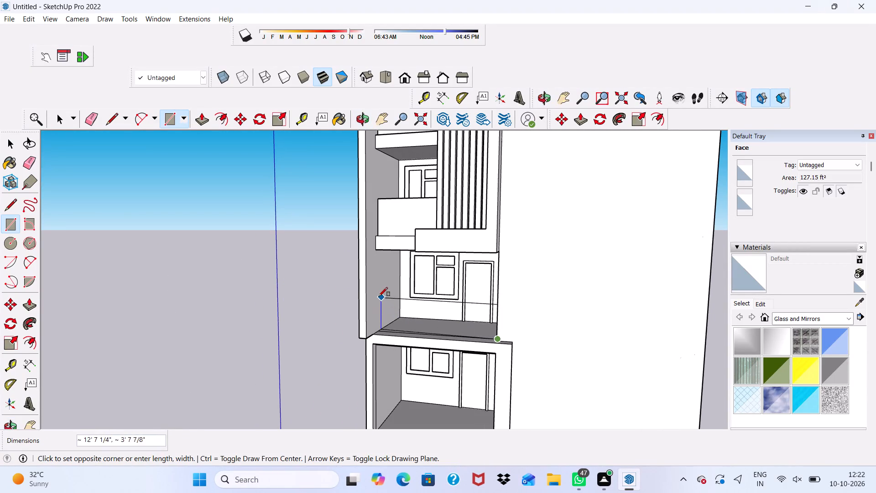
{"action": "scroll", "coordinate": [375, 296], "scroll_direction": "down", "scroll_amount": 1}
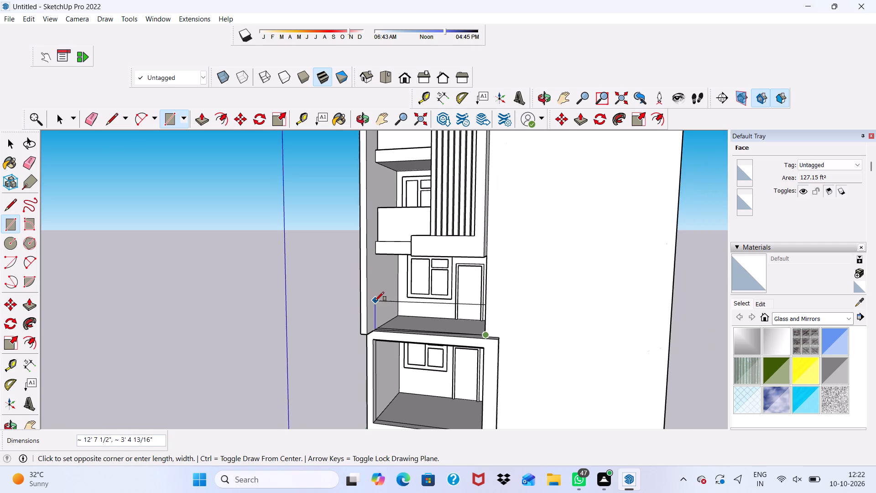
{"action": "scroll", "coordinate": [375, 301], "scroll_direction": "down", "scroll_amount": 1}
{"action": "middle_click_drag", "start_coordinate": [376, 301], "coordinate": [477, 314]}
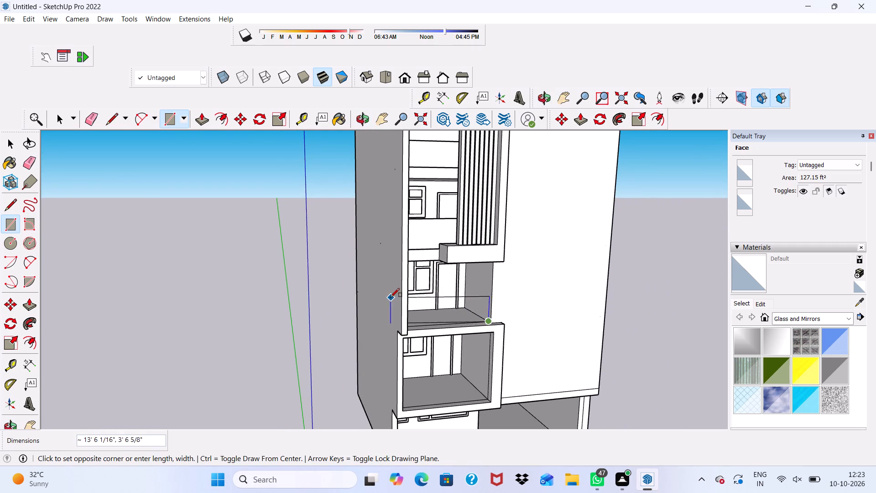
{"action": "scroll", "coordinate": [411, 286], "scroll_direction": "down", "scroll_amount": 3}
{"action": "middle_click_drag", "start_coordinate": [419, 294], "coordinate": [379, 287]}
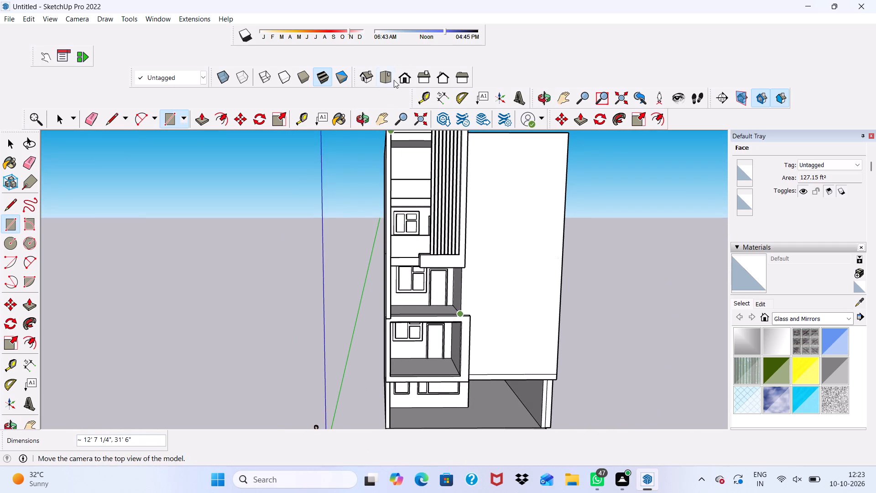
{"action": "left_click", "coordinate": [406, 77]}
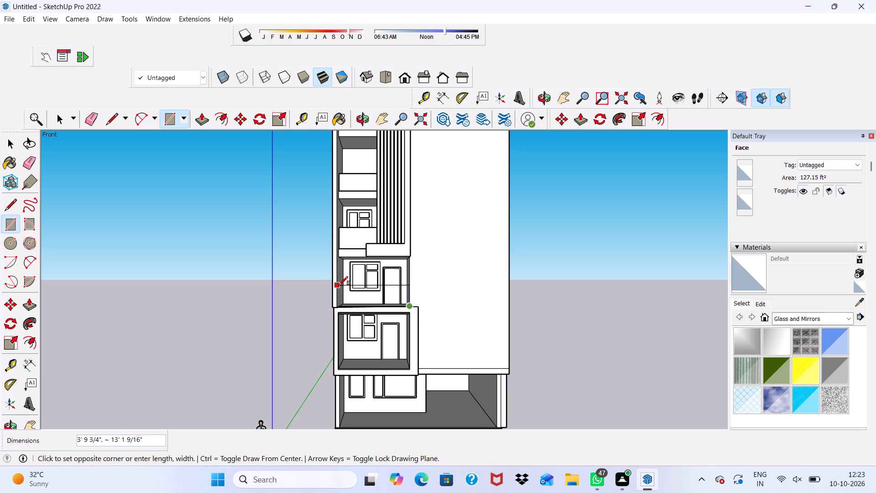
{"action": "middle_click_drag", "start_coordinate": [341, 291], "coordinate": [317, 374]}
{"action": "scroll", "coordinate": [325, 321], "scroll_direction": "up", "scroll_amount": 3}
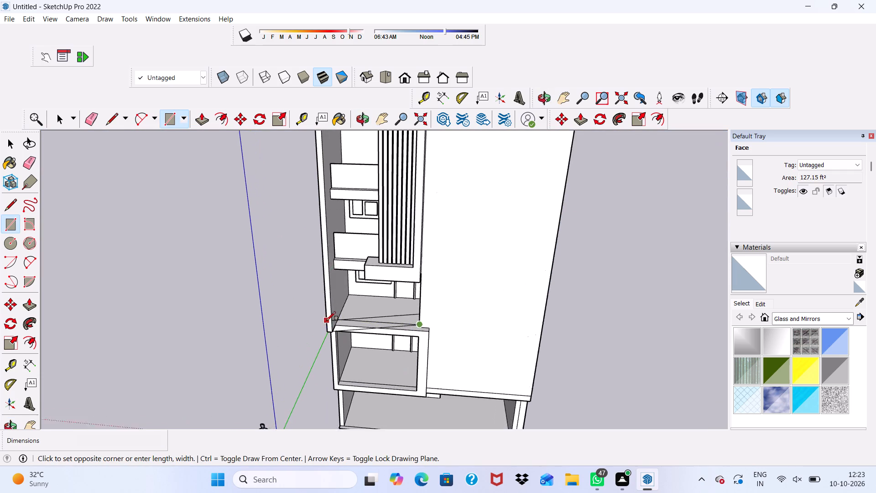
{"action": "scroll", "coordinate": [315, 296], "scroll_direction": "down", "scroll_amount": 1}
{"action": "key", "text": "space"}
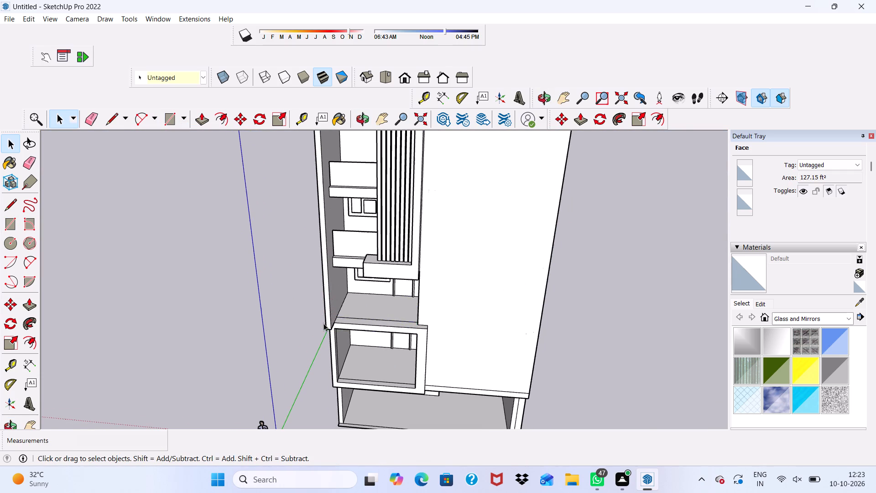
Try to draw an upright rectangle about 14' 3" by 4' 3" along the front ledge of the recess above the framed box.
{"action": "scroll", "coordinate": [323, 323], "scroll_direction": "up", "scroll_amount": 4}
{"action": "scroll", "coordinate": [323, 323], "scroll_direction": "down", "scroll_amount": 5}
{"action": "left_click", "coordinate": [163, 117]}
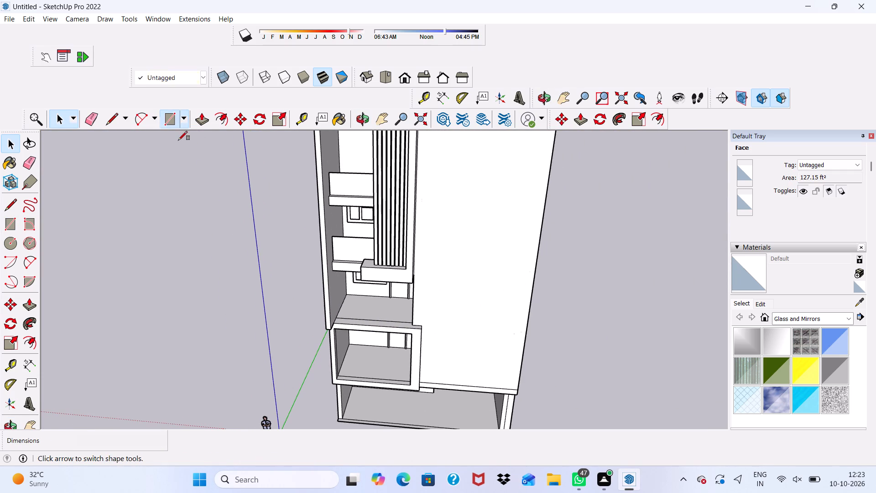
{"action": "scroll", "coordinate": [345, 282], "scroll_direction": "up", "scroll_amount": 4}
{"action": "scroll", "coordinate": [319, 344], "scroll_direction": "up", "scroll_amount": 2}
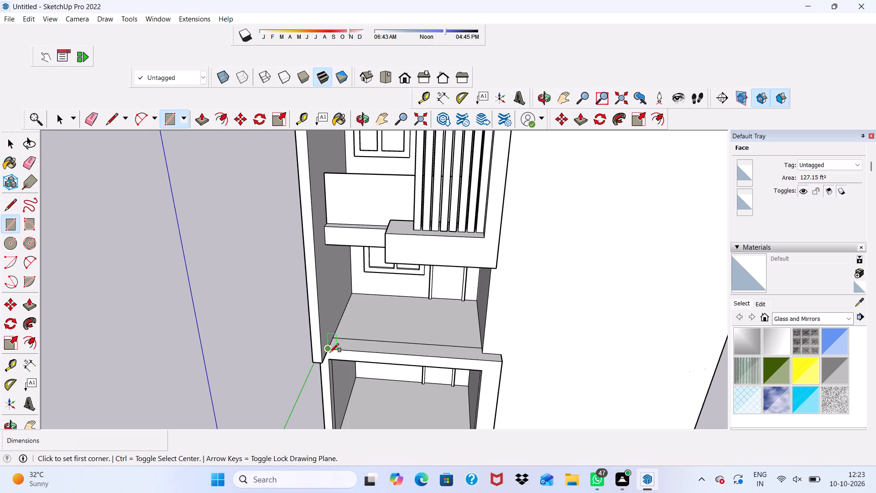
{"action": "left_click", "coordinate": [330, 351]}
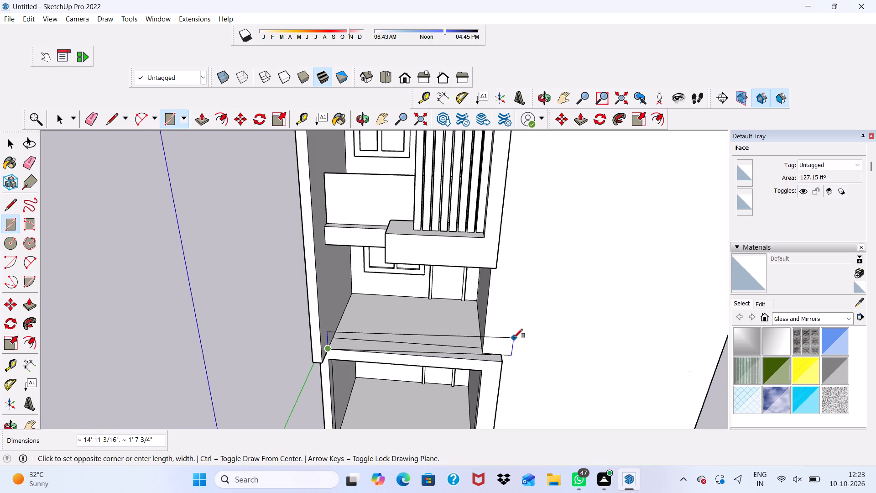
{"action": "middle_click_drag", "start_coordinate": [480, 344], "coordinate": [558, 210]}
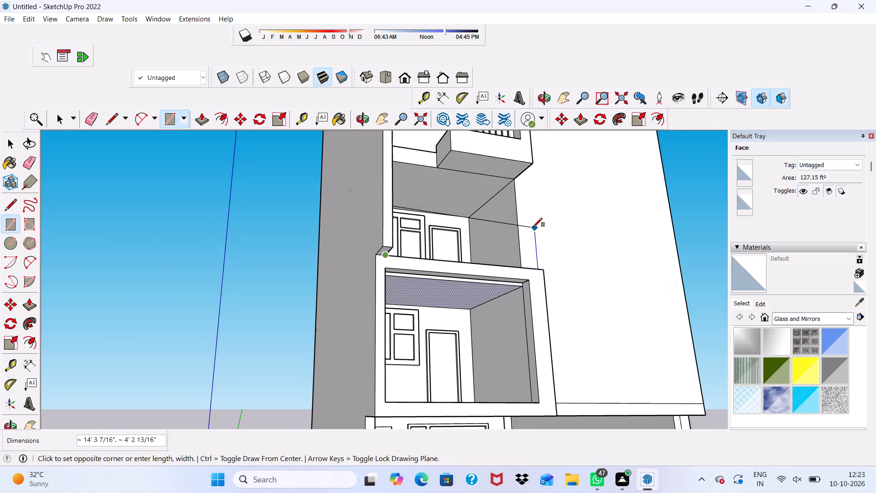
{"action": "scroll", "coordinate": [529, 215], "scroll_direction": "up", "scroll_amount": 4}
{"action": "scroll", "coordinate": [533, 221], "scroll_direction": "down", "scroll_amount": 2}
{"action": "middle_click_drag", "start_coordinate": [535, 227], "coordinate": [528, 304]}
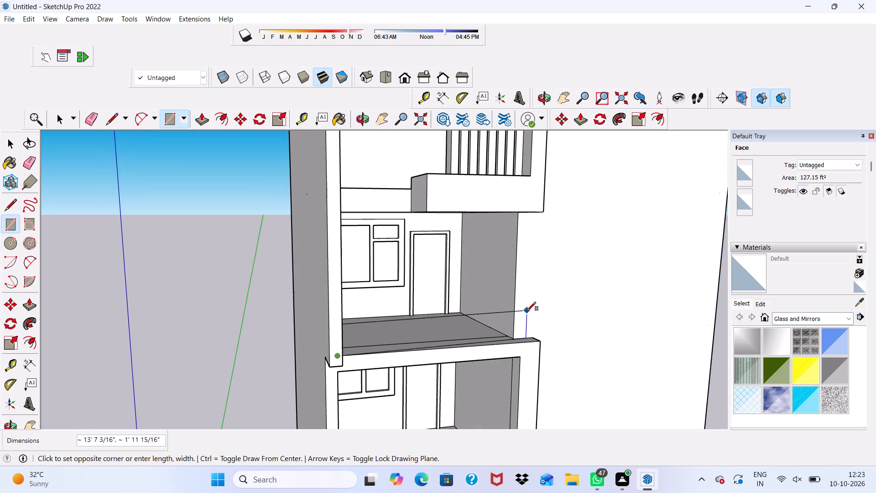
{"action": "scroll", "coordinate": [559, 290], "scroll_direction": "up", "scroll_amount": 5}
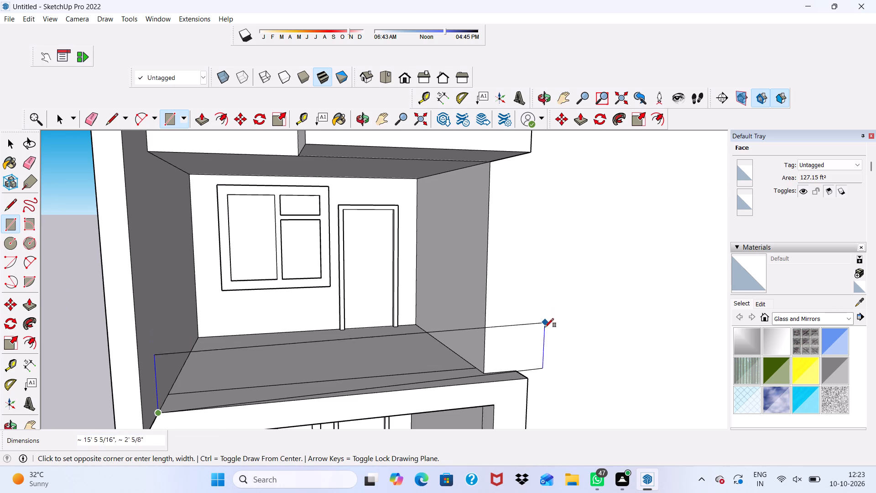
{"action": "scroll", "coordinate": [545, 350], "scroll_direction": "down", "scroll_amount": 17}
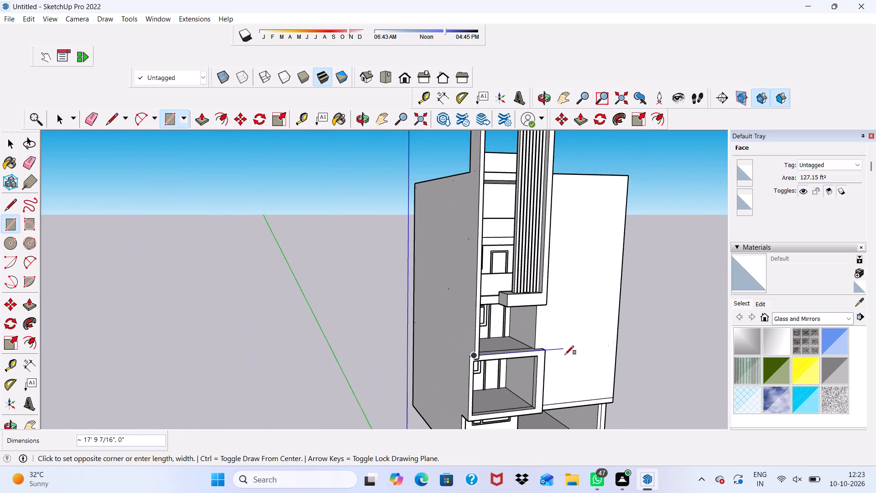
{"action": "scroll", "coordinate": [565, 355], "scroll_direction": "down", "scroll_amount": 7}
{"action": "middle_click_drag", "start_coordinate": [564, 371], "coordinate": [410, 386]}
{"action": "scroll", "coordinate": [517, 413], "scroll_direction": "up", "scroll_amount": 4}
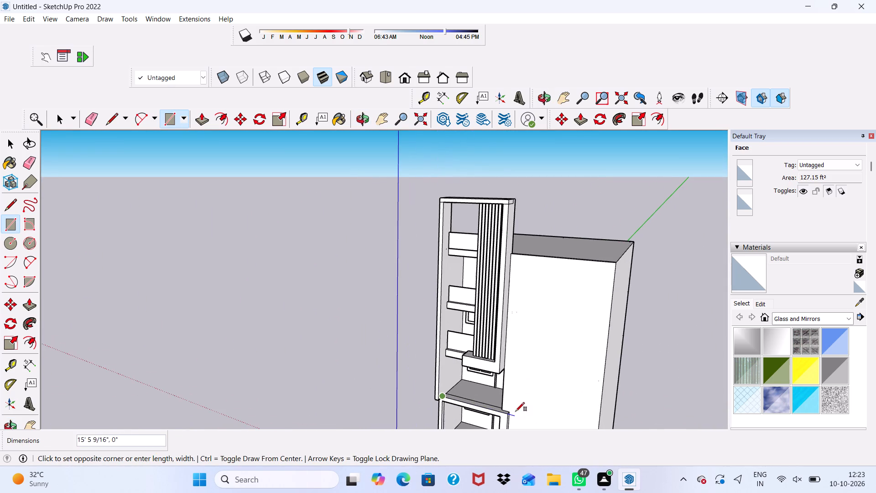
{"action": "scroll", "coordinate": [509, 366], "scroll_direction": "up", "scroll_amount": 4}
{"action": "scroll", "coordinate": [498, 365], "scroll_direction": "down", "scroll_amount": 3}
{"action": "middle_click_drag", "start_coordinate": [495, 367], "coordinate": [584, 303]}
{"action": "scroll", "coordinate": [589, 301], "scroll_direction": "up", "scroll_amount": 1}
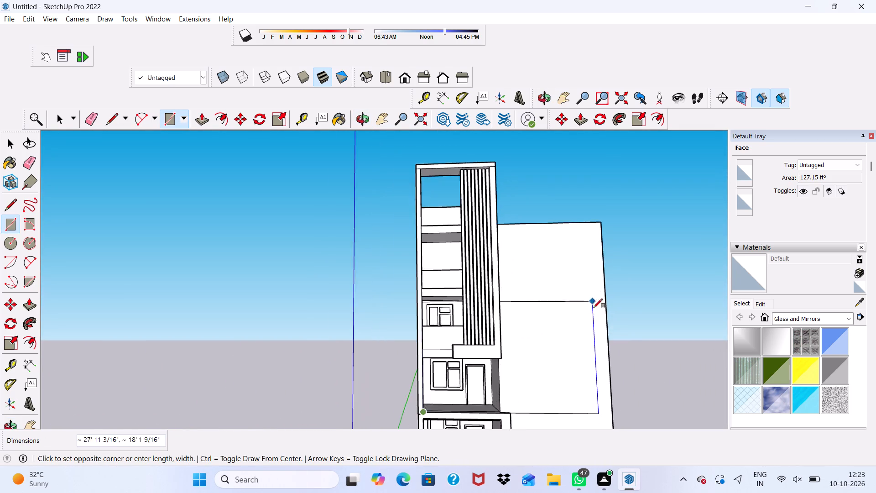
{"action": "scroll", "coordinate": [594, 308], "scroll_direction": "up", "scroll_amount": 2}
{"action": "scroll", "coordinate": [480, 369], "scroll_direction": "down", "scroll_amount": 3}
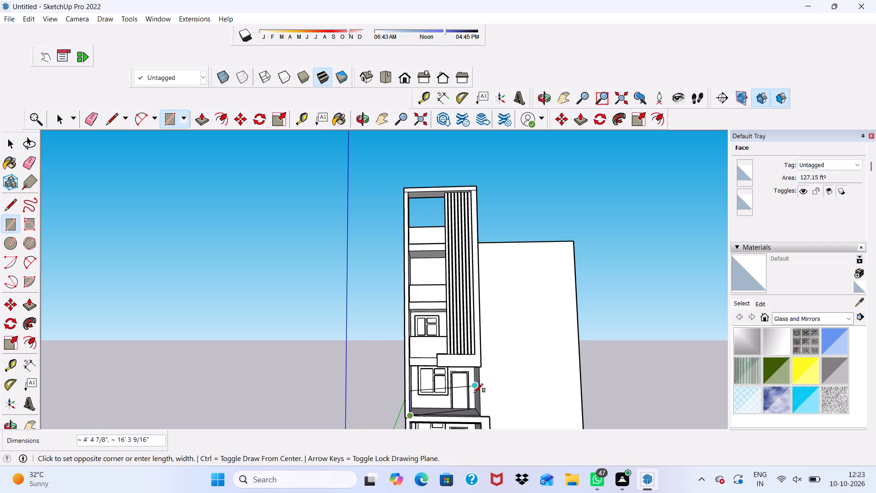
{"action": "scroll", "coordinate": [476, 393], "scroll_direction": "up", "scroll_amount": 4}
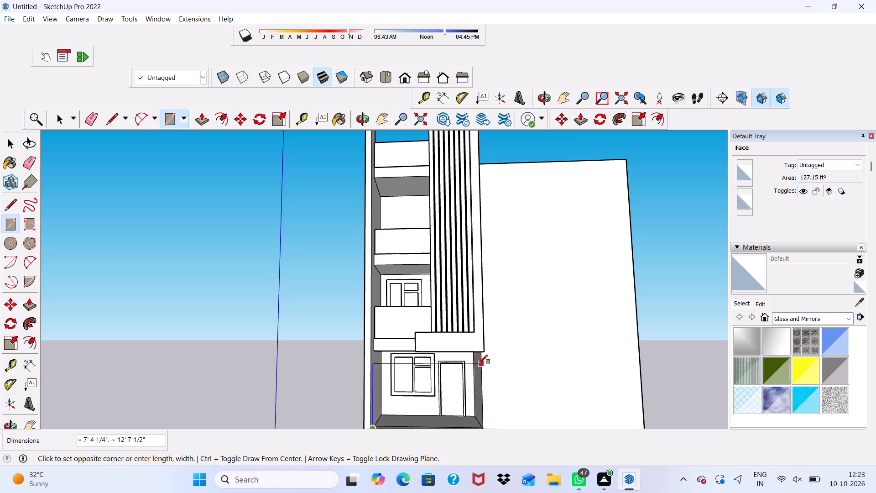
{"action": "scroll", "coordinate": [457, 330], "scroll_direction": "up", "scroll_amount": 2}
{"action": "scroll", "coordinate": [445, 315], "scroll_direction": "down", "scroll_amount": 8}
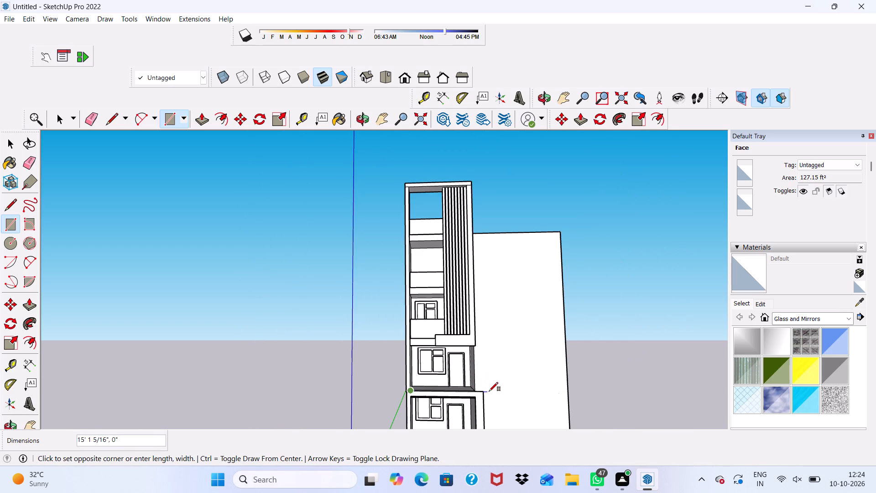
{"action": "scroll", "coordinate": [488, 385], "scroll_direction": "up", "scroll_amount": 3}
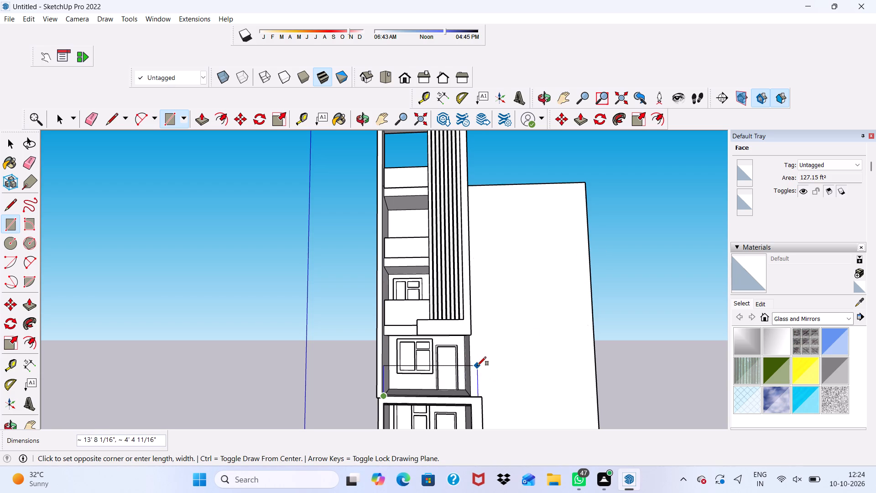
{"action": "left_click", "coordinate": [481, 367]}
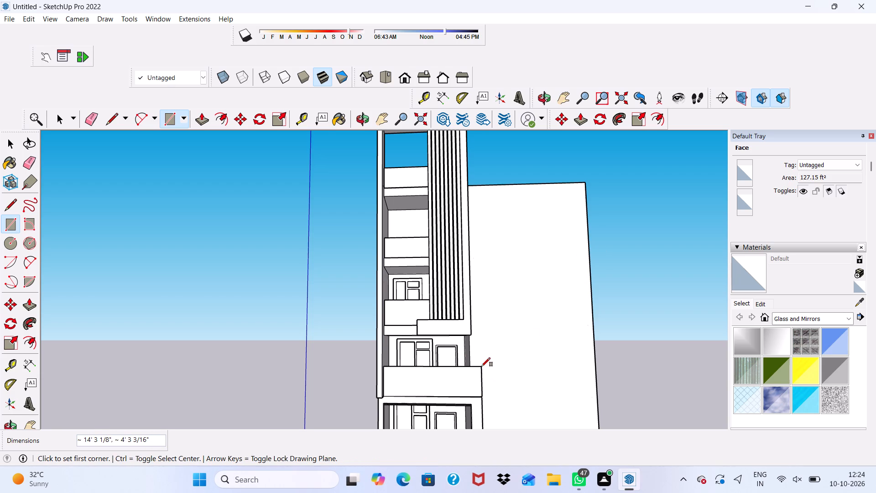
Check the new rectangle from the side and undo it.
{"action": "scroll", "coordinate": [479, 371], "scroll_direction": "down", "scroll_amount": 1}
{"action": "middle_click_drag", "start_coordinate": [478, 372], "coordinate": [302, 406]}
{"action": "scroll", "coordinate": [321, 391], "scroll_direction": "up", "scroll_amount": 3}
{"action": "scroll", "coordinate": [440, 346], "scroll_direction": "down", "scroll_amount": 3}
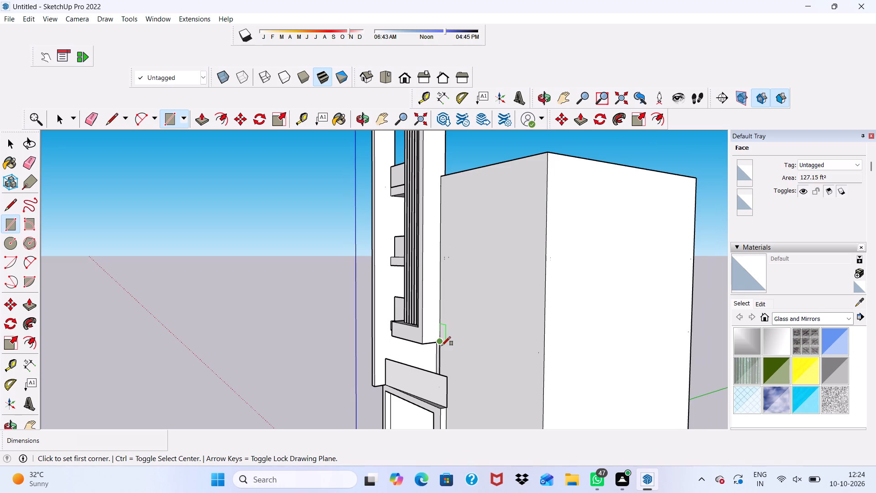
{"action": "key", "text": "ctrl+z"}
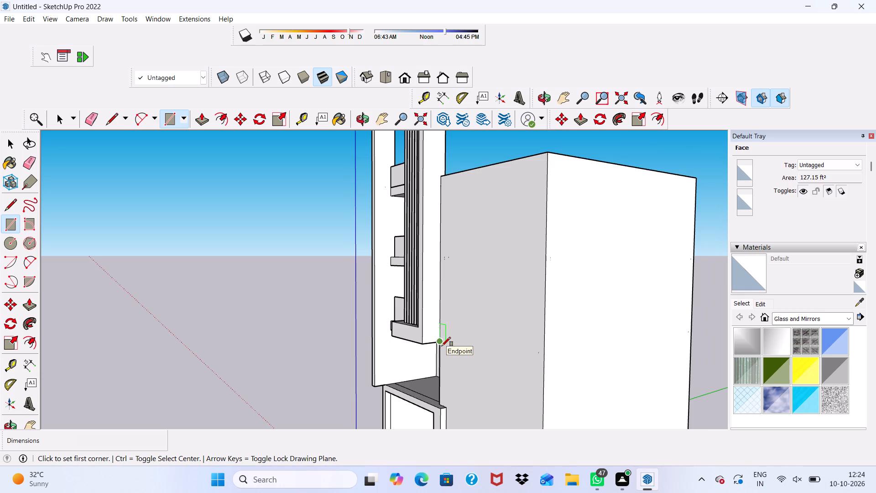